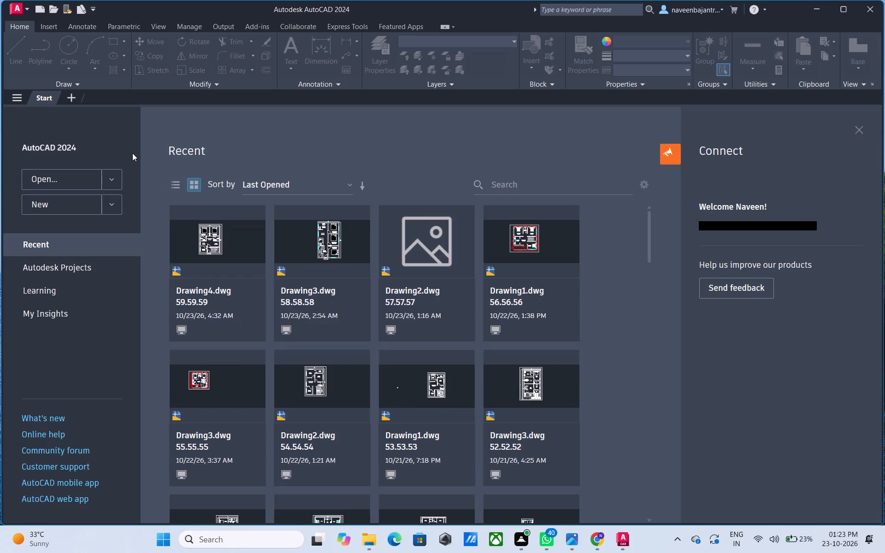
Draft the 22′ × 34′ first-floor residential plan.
Create a new blank drawing.
left_click(65, 202)
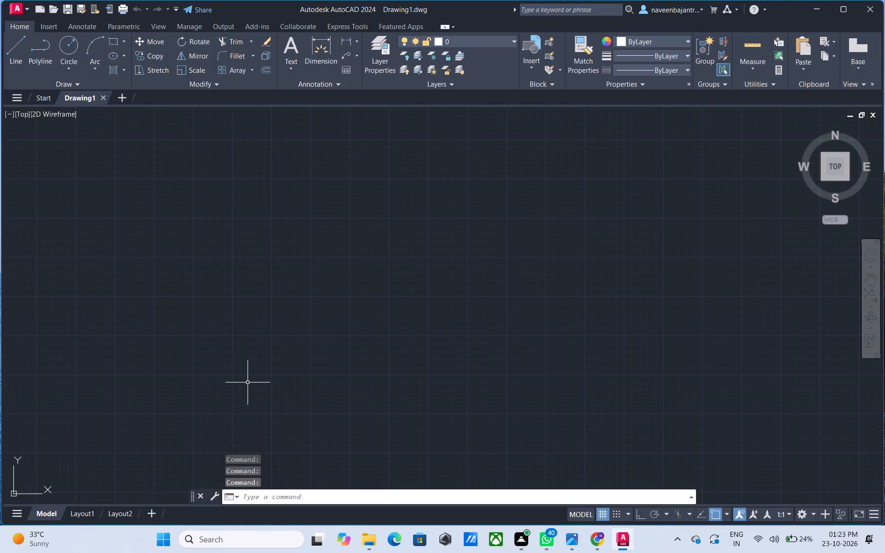
Turn on log file recording for the drawing with the LOGFILEON command.
left_click(277, 499)
type("log")
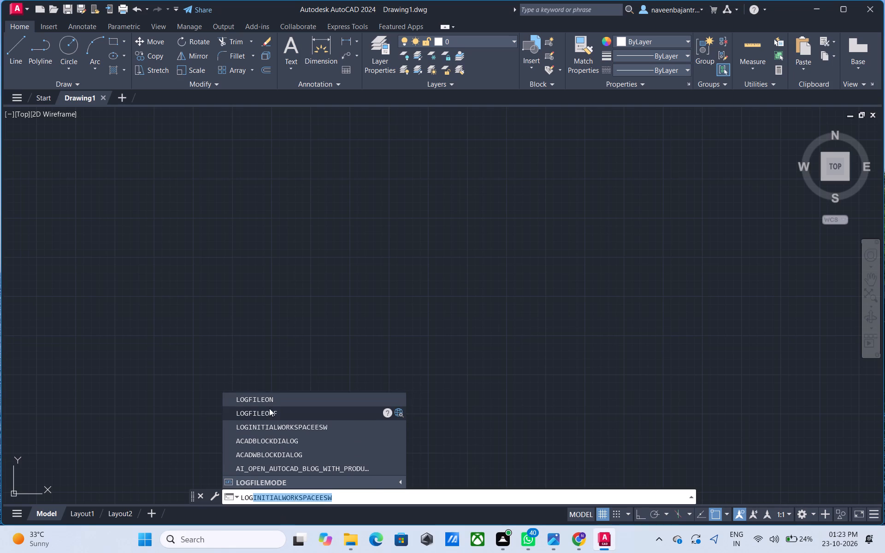
left_click(269, 402)
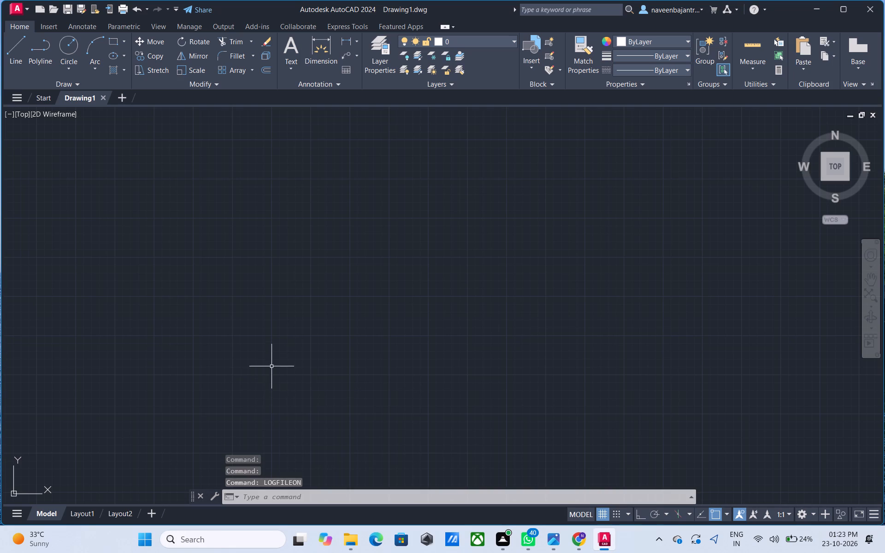
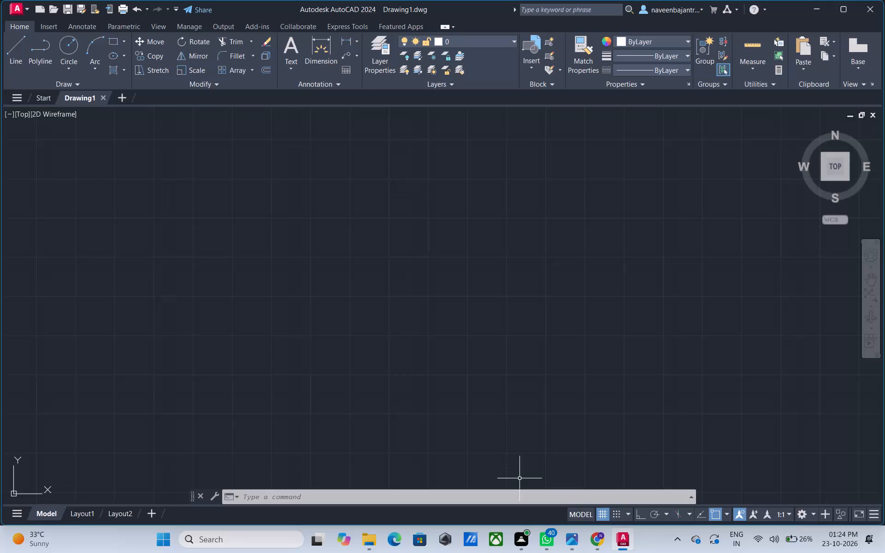
Configure the drawing units to Architectural length with 0'-0 1/2" precision and an insertion scale in inches.
type("un")
key("space")
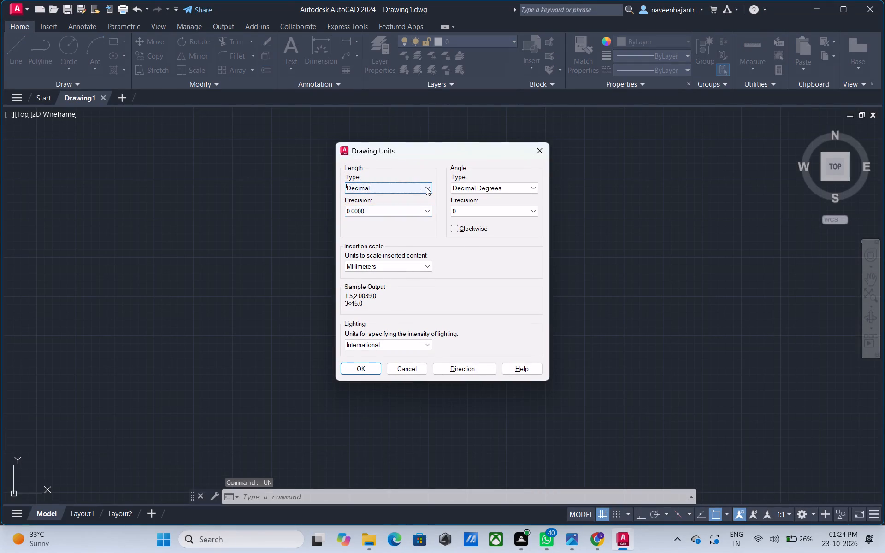
left_click(426, 187)
left_click(402, 198)
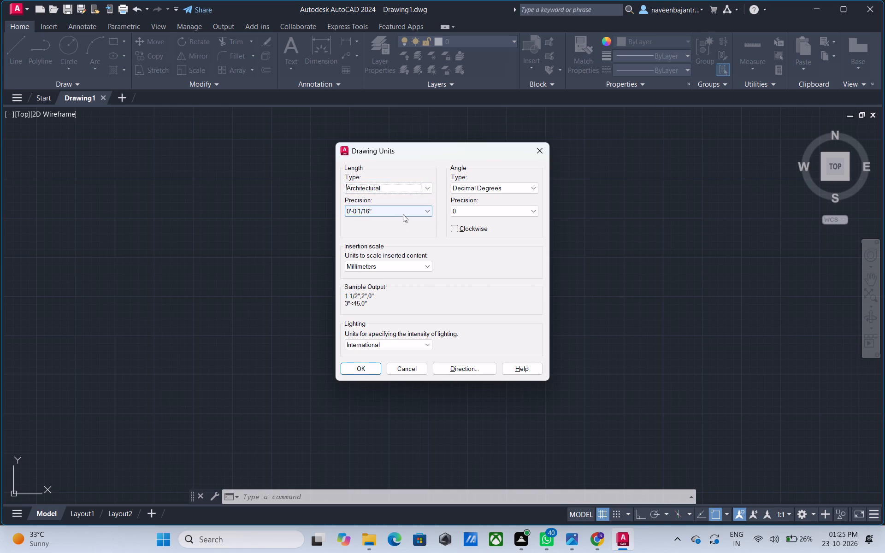
left_click(403, 214)
left_click(388, 226)
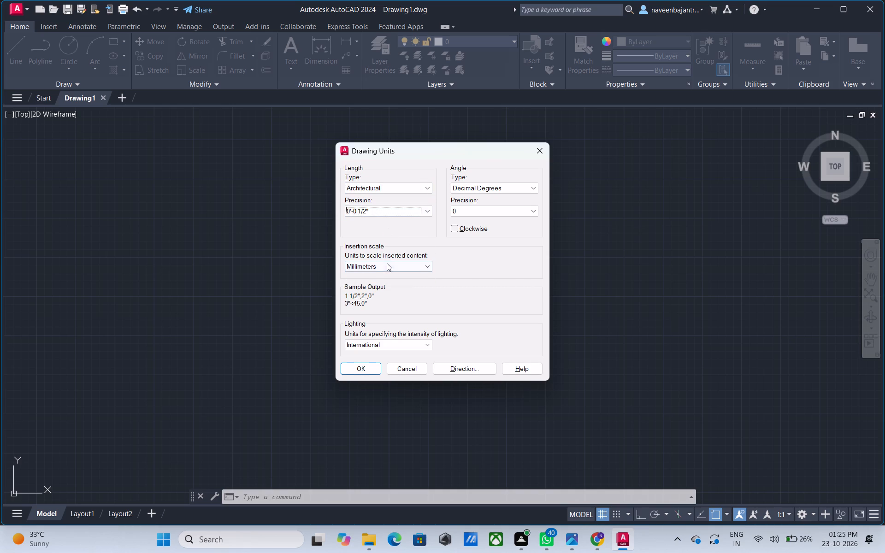
left_click(386, 264)
left_click(373, 282)
left_click(369, 368)
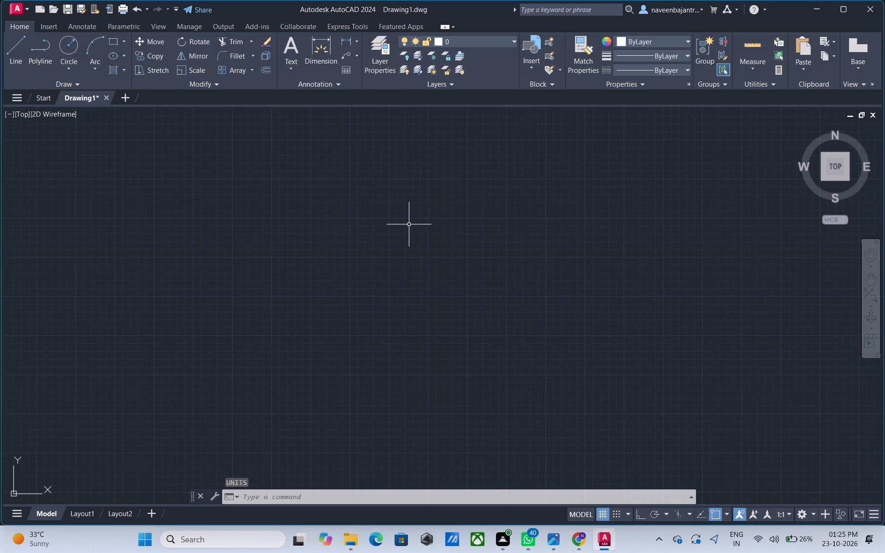
Modify the ISO-25 dimension style's text to 9" height, 2" offset from the dimension line, horizontal alignment and centered vertical placement.
type("d")
key("space")
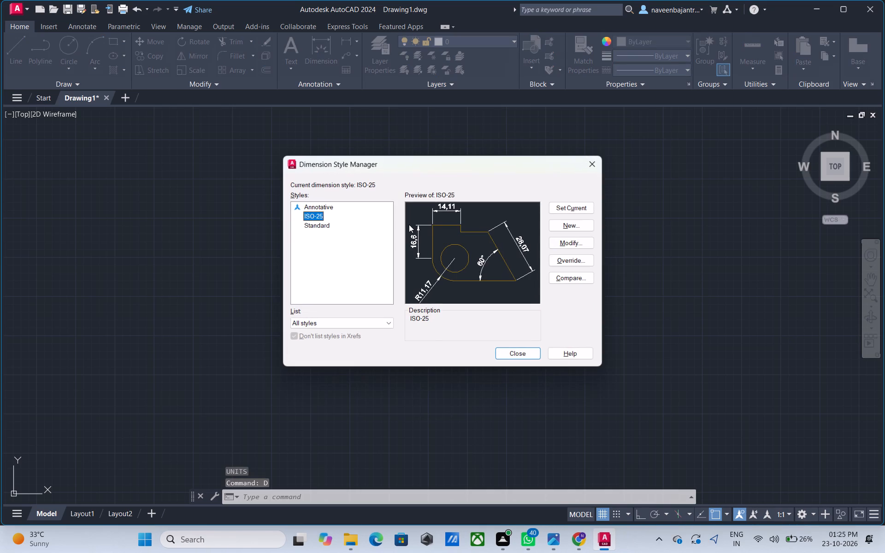
left_click(573, 243)
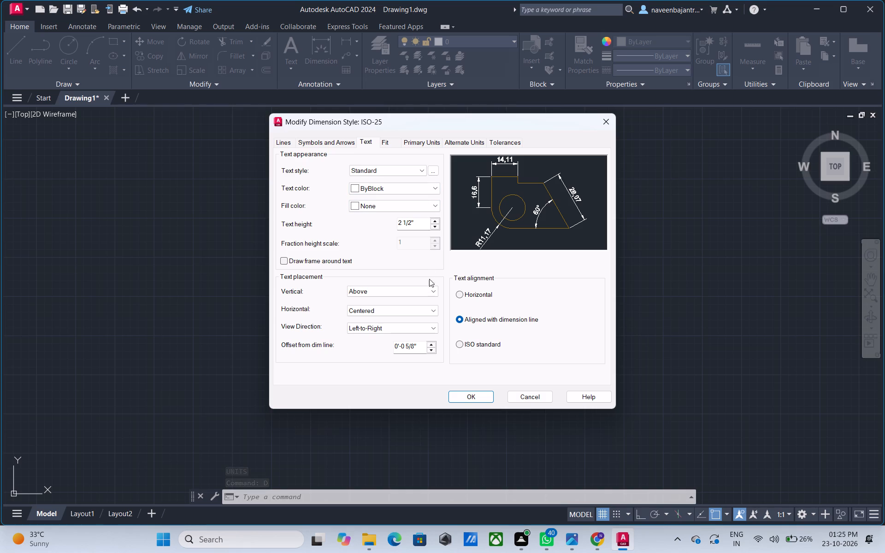
left_click_drag(419, 224, 395, 224)
key("9")
key("shift+quotedbl")
key("Return")
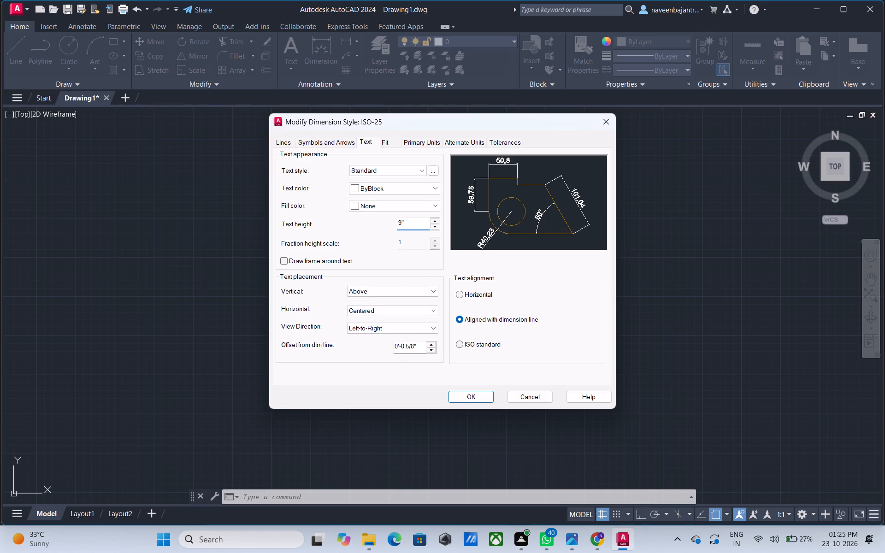
left_click_drag(416, 346, 387, 346)
key("2")
key("shift+quotedbl")
key("Return")
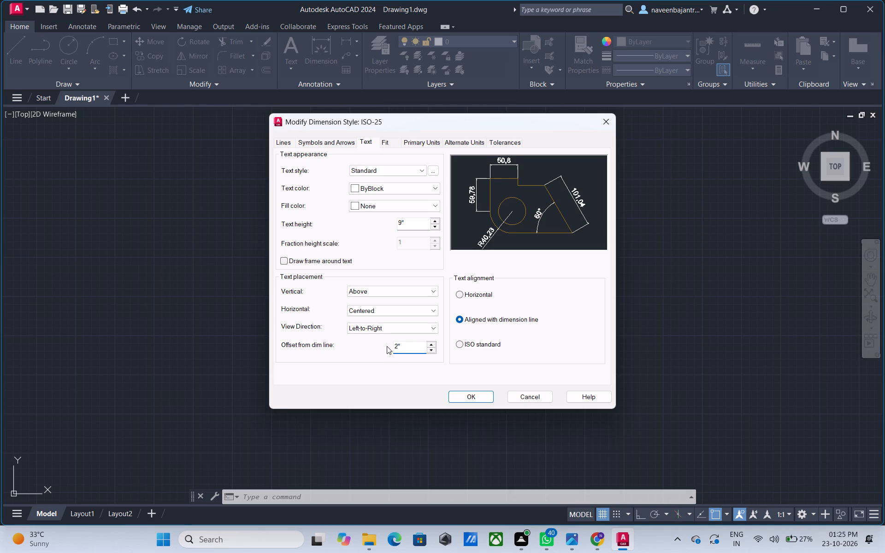
left_click(458, 297)
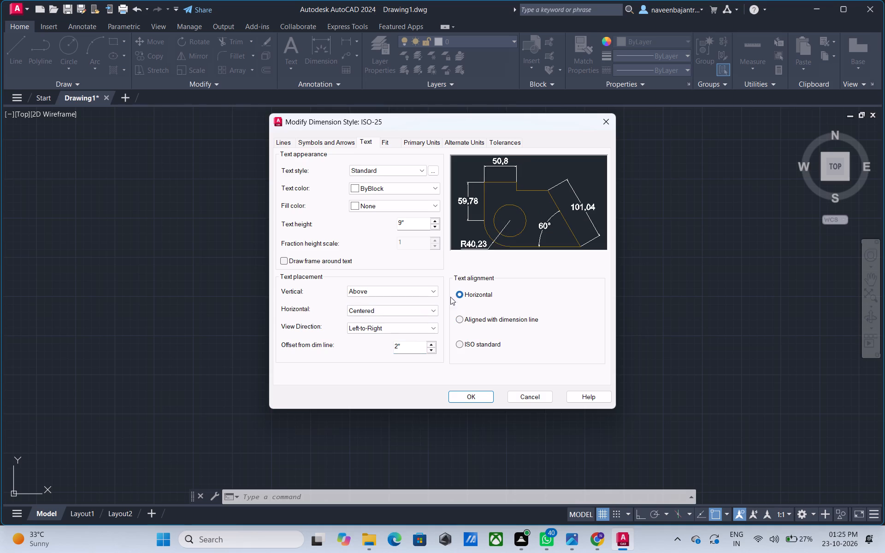
left_click(430, 294)
left_click(387, 298)
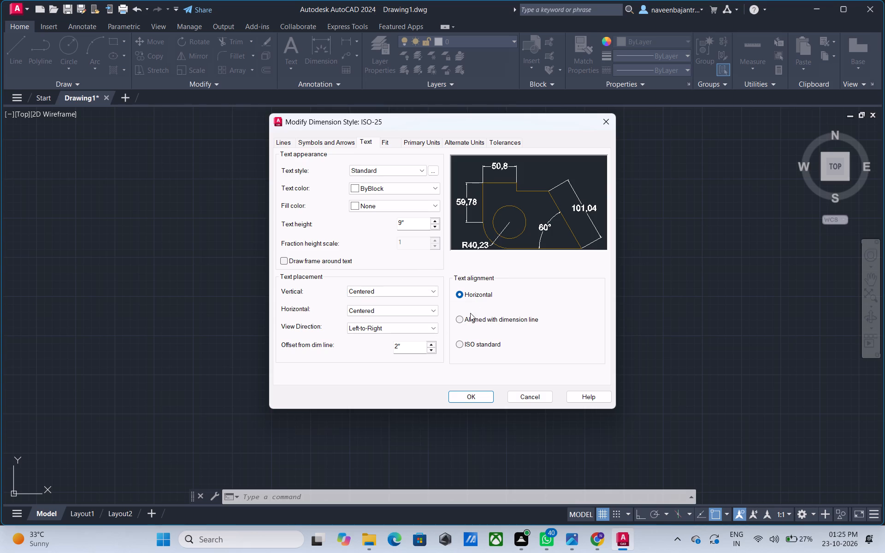
Set ISO-25's primary units to Architectural with 0'-0 1/2" precision, suppress 0 feet and 0 inches, and make the style current.
left_click(405, 145)
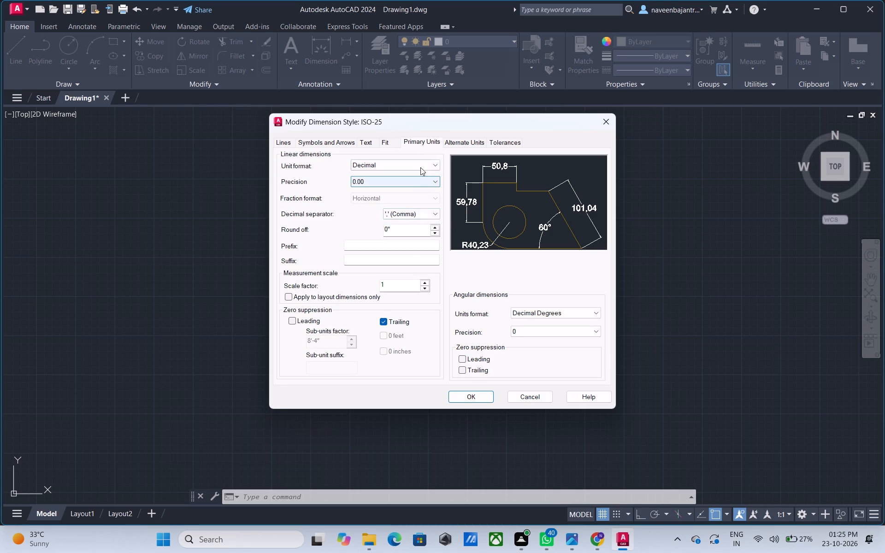
left_click(421, 165)
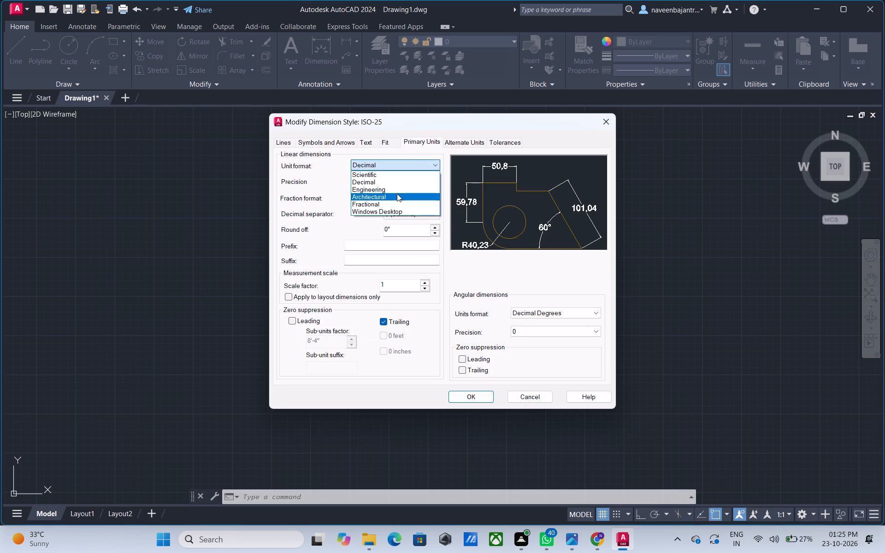
left_click(397, 194)
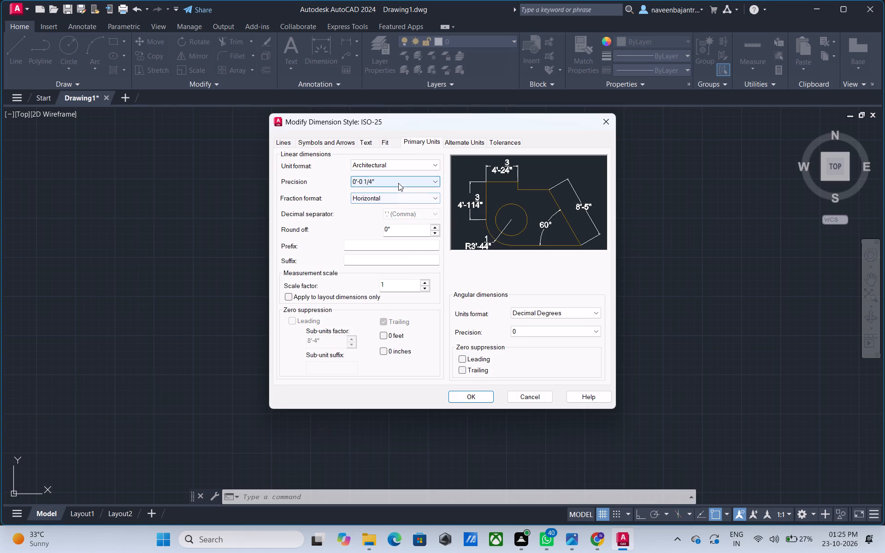
left_click(398, 183)
left_click(395, 196)
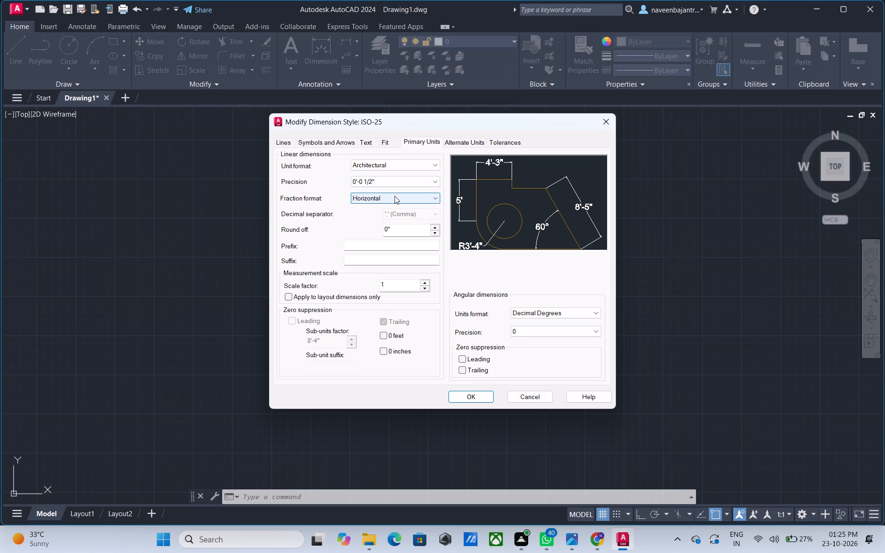
left_click(382, 336)
left_click(382, 349)
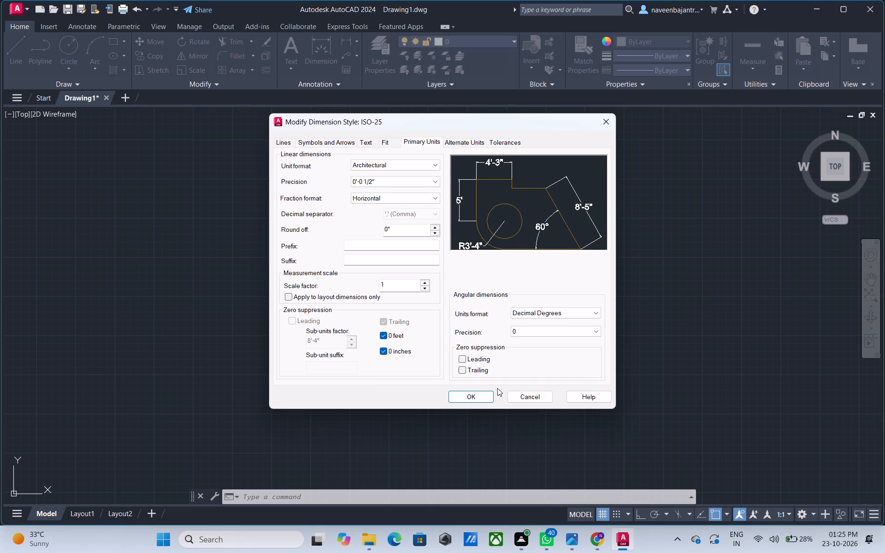
left_click(484, 395)
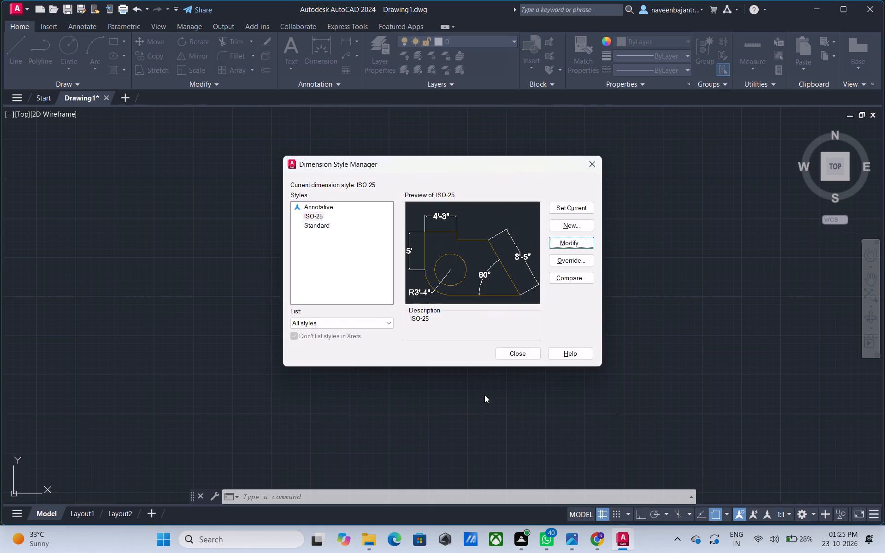
left_click(579, 207)
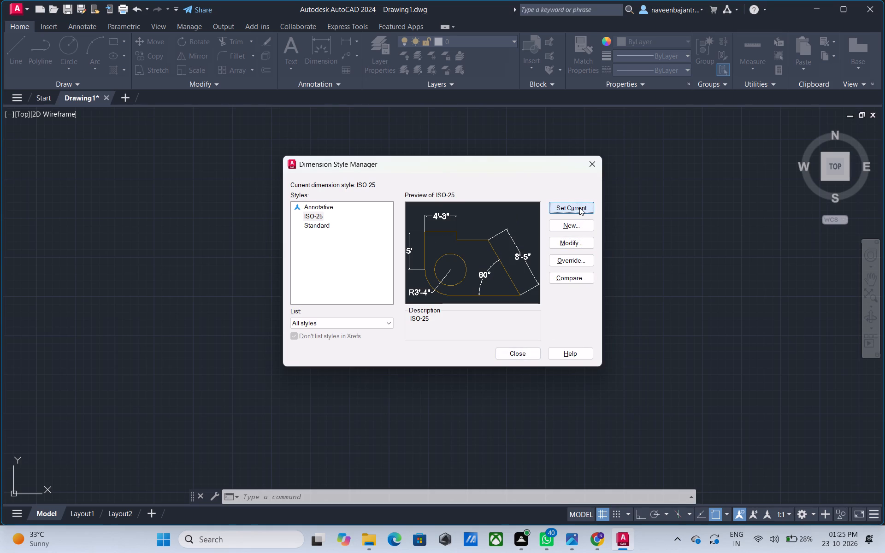
left_click(519, 357)
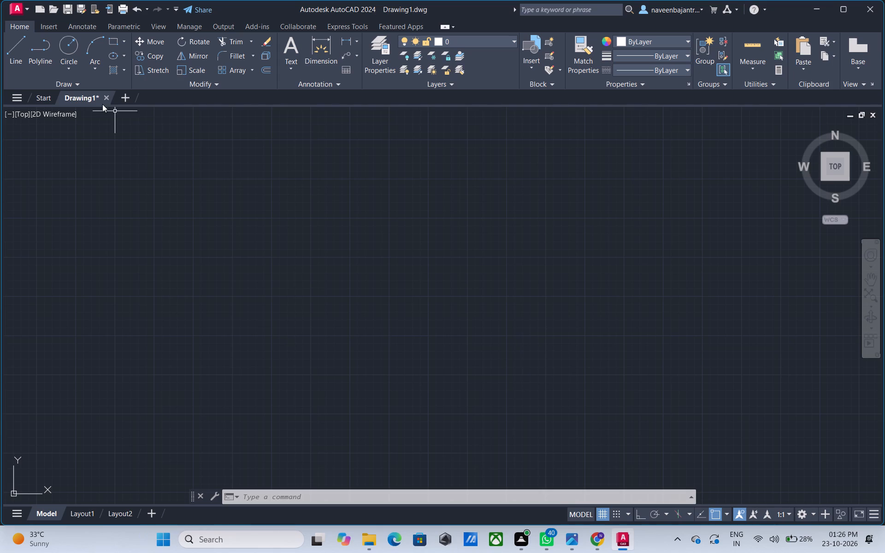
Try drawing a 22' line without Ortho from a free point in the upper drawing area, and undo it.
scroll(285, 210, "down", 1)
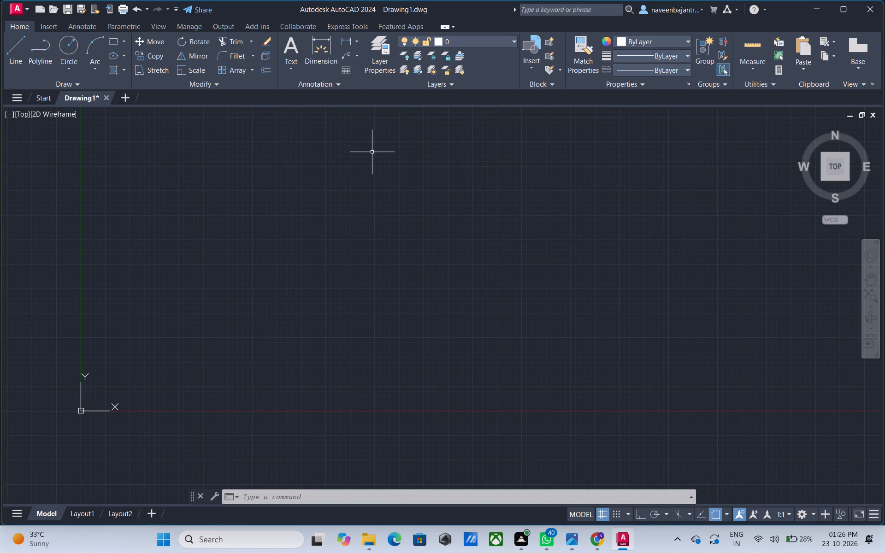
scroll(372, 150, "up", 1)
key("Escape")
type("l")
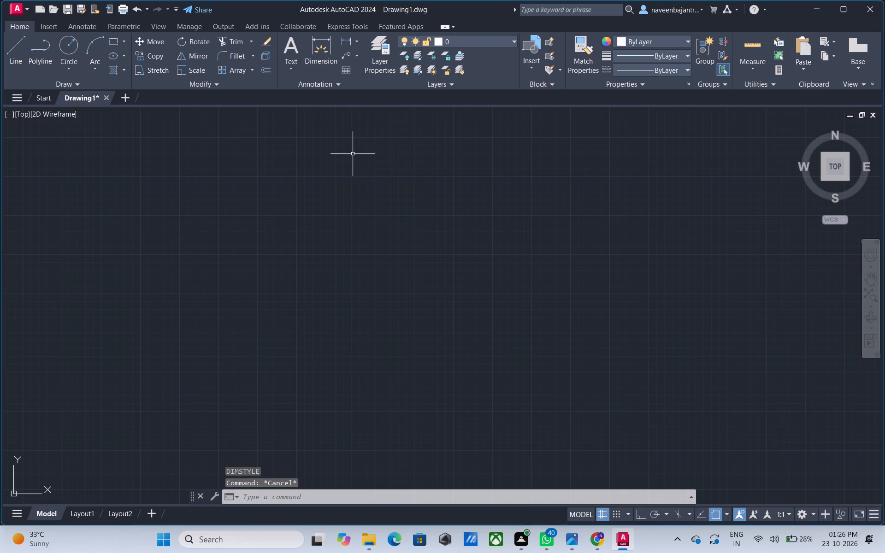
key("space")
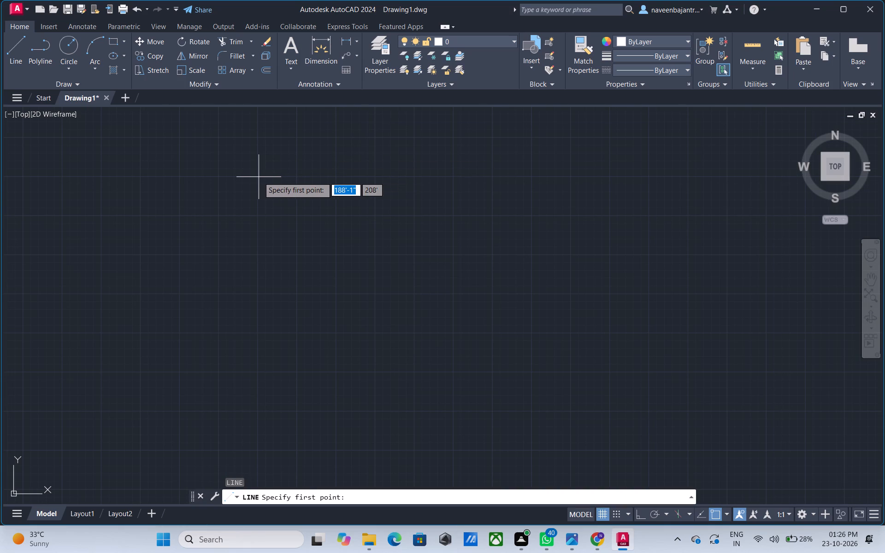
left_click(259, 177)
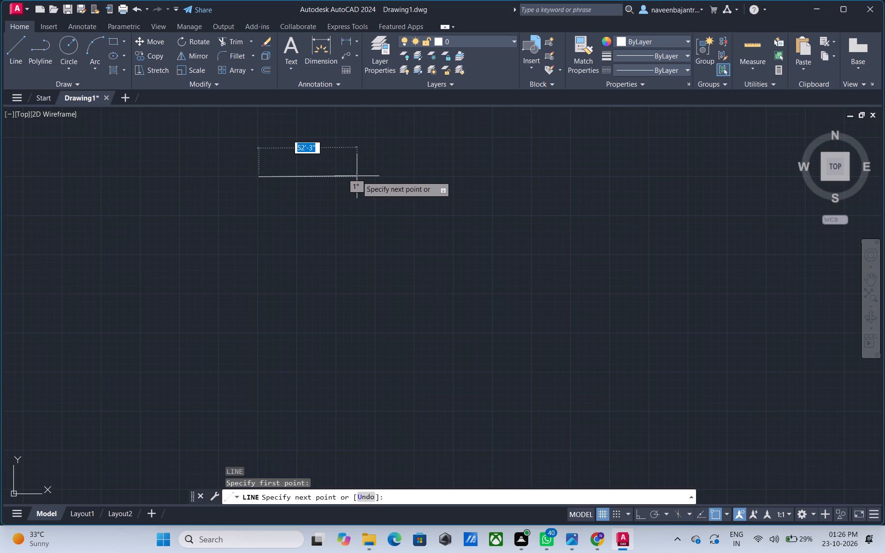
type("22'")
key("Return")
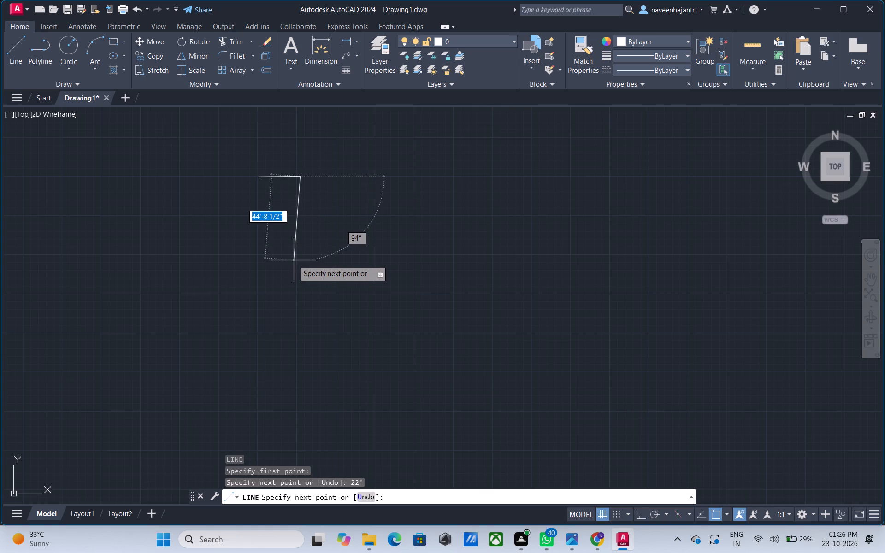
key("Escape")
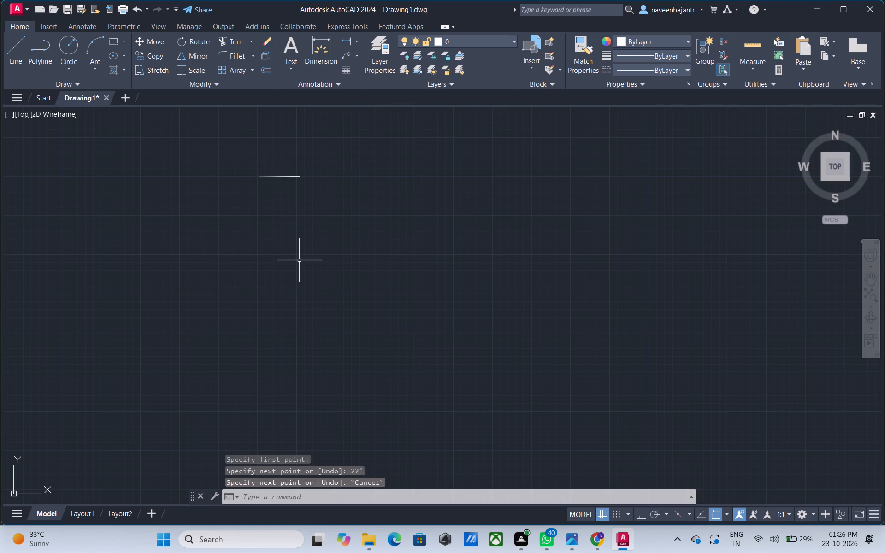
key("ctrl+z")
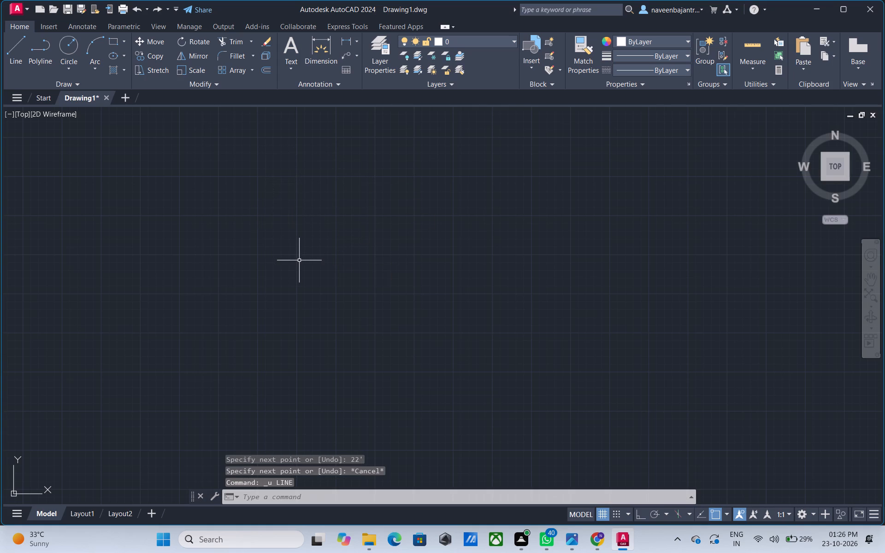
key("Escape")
With Ortho on, draw a closed rectangular outline of lines, 22' wide by 34' high, in the upper drawing area.
key("F8")
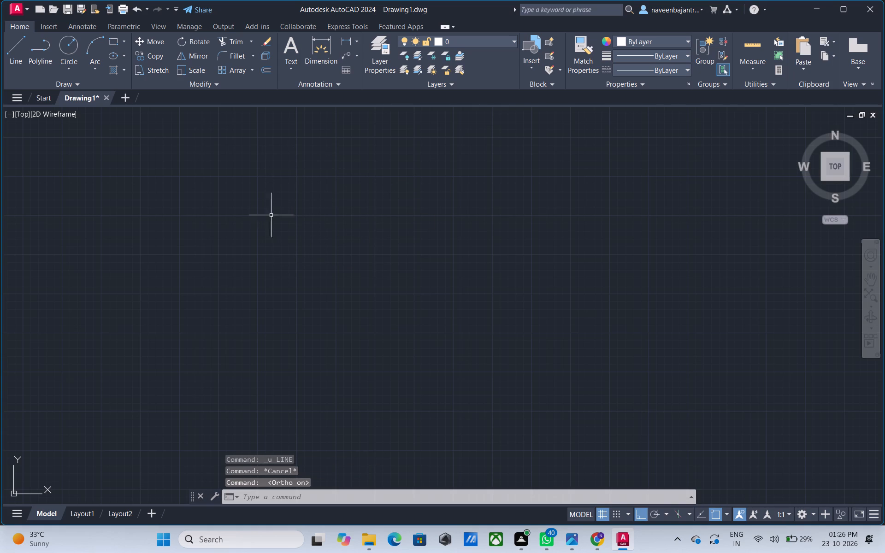
key("l")
key("space")
left_click(219, 176)
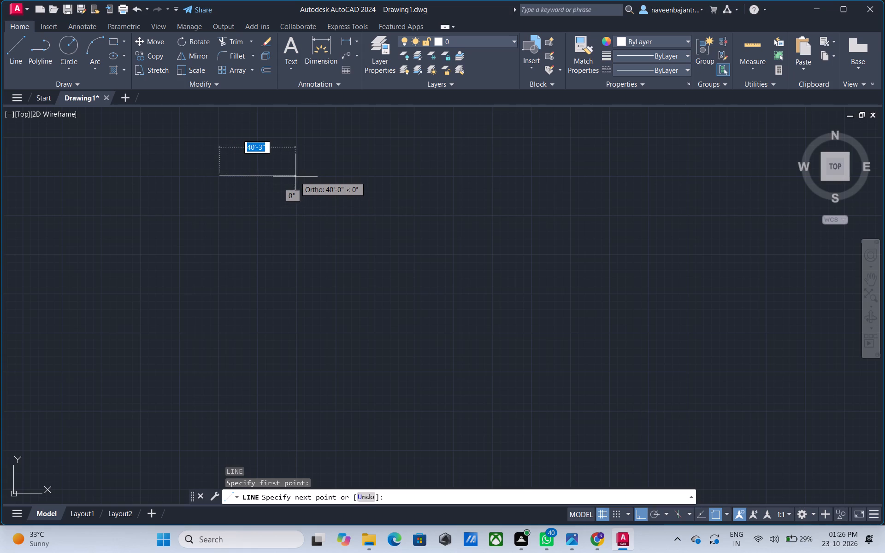
type("22'")
key("Return")
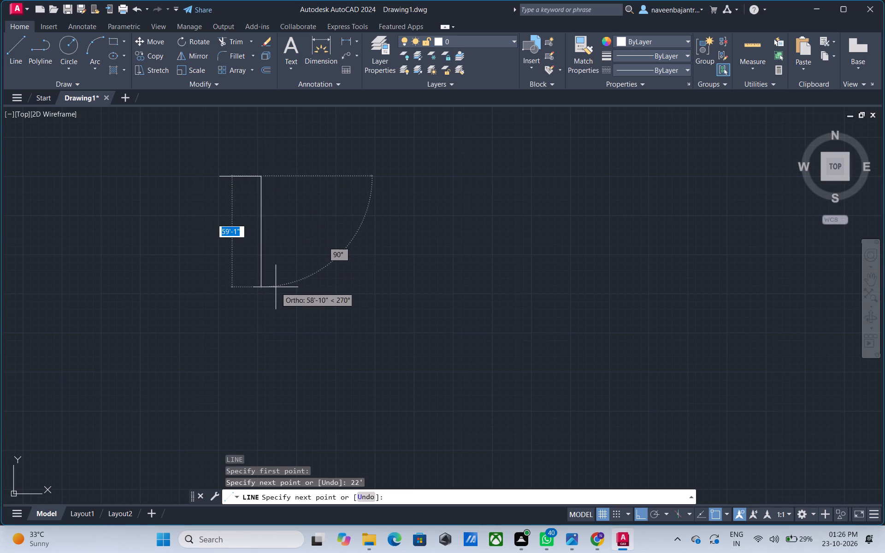
type("34")
key("apostrophe")
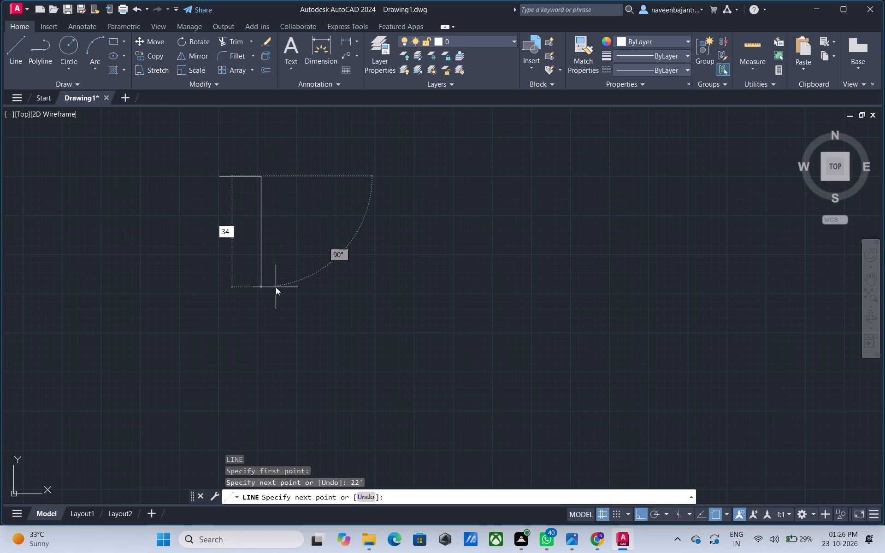
key("Return")
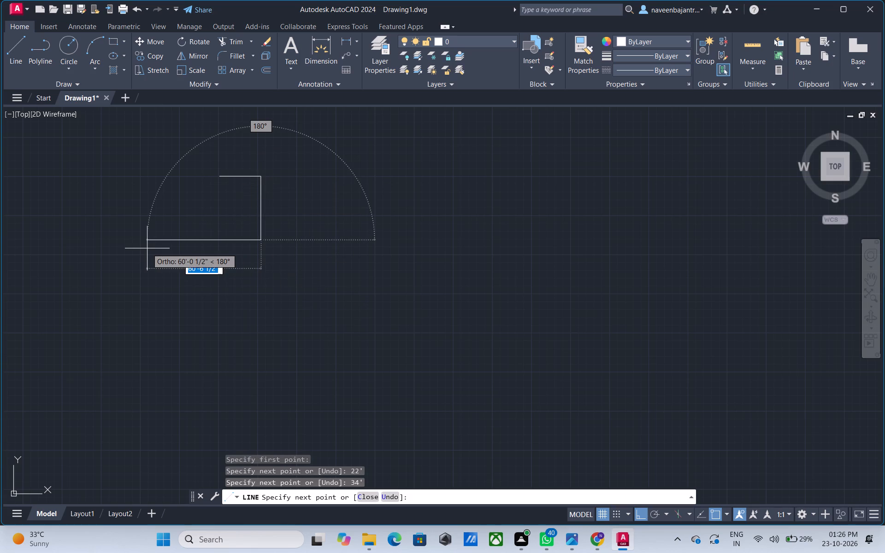
type("22'")
key("Return")
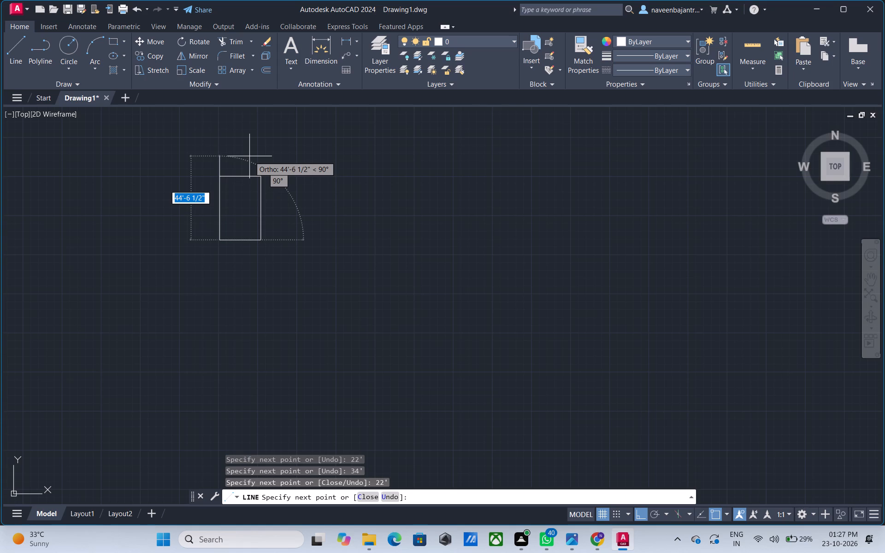
type("34'")
key("Return")
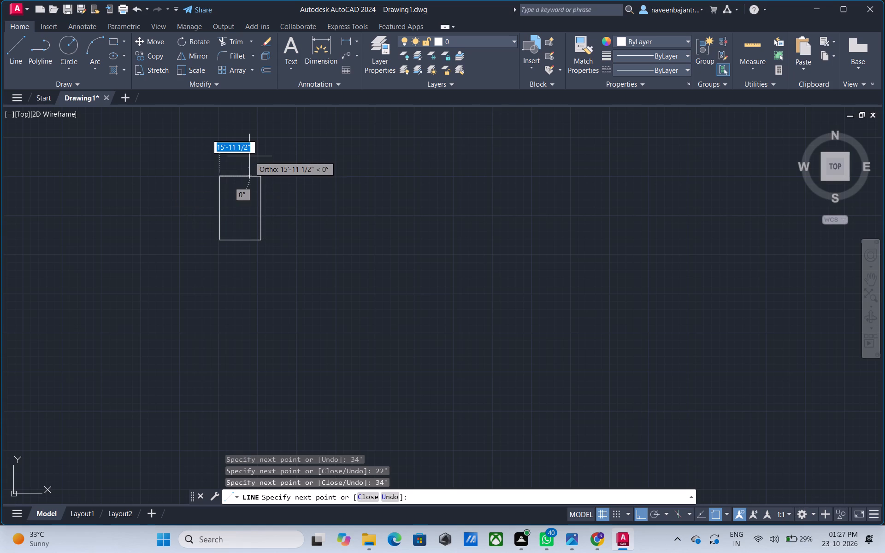
key("Escape")
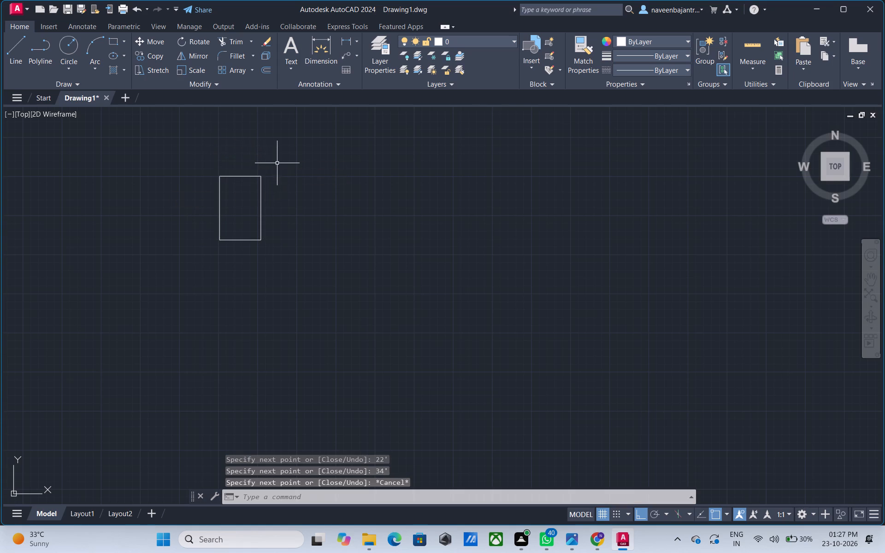
Offset the outline's left, top and right sides 9" inward to form the outer wall thickness.
scroll(224, 151, "up", 2)
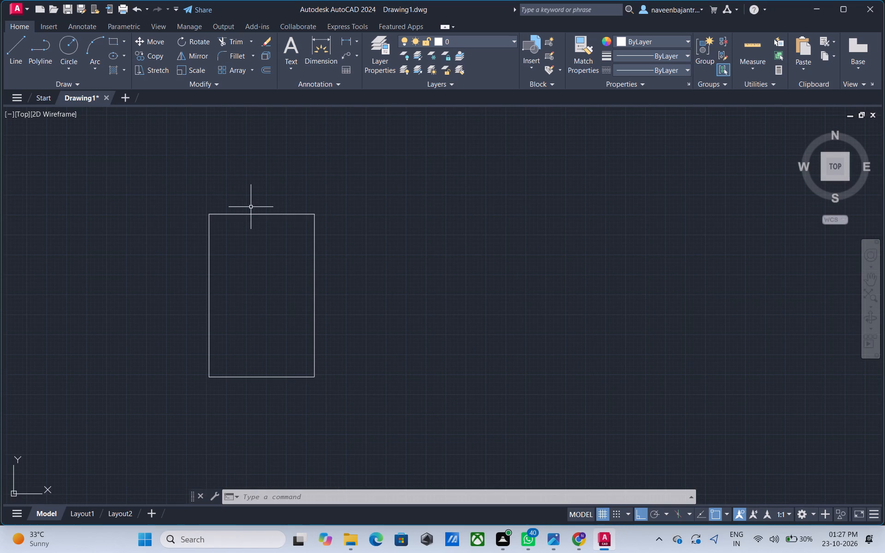
scroll(251, 207, "up", 1)
scroll(250, 226, "down", 1)
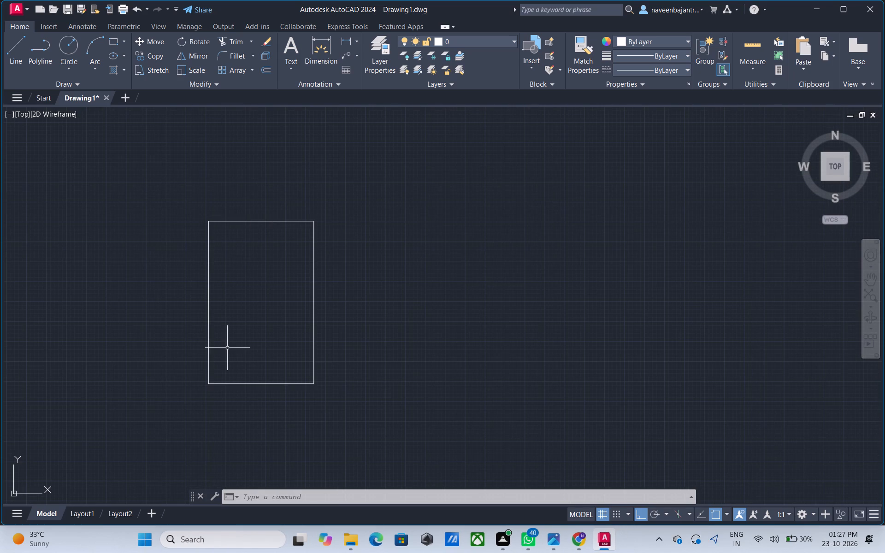
scroll(227, 348, "up", 1)
key("Escape")
key("Escape")
type("o")
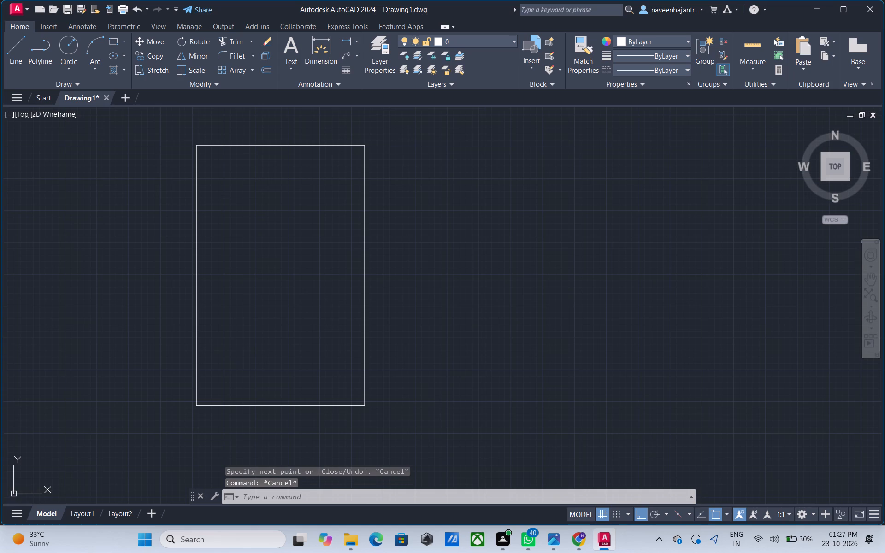
key("space")
key("9")
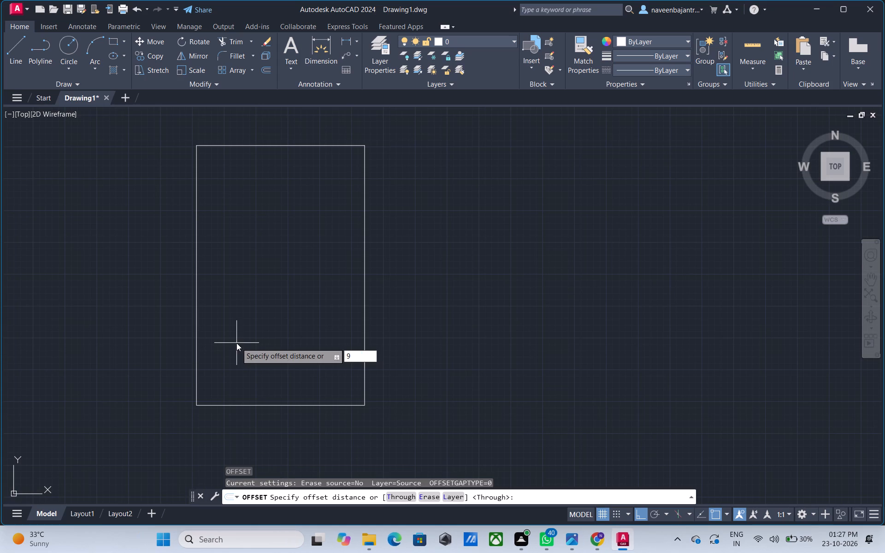
key("shift+quotedbl")
key("Return")
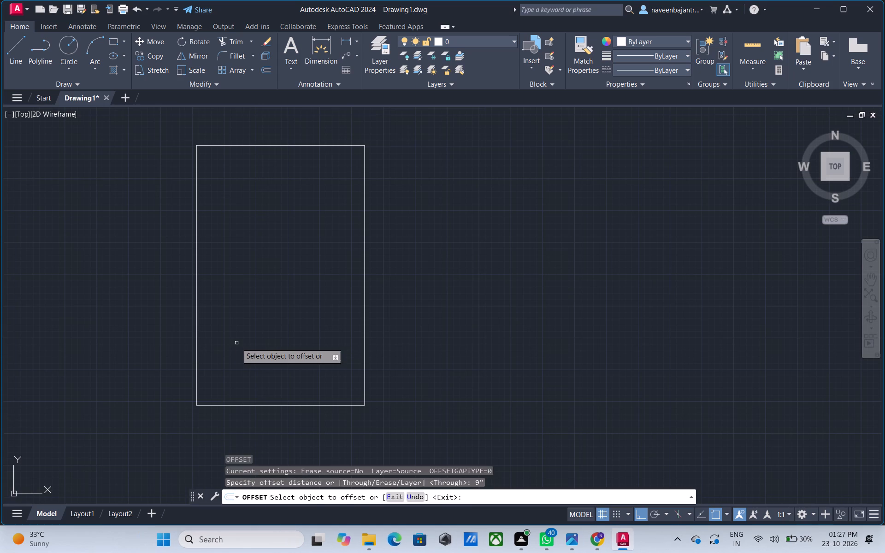
left_click(197, 216)
left_click(226, 218)
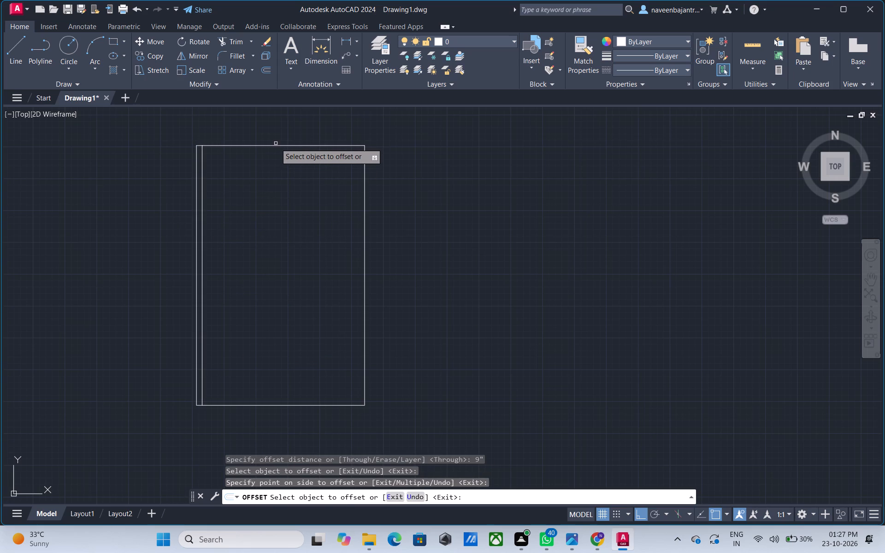
left_click(283, 146)
left_click(285, 197)
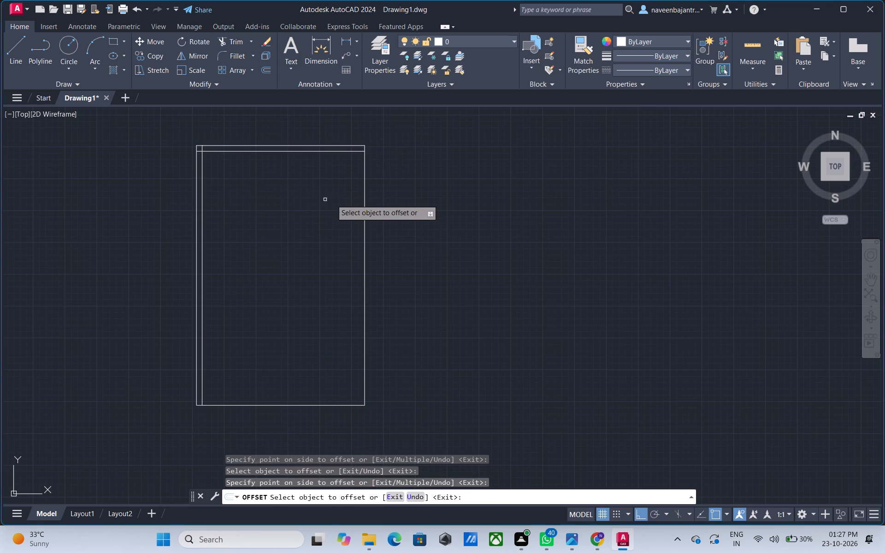
left_click_drag(364, 192, 354, 196)
left_click(343, 198)
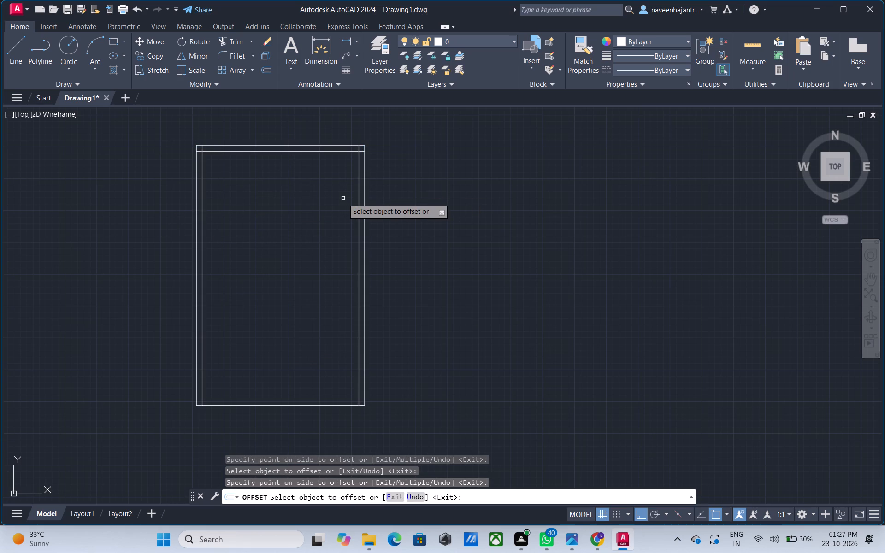
key("Escape")
Trim the overlapping ends of the inner wall lines at the outline's two upper corners.
type("tr")
key("space")
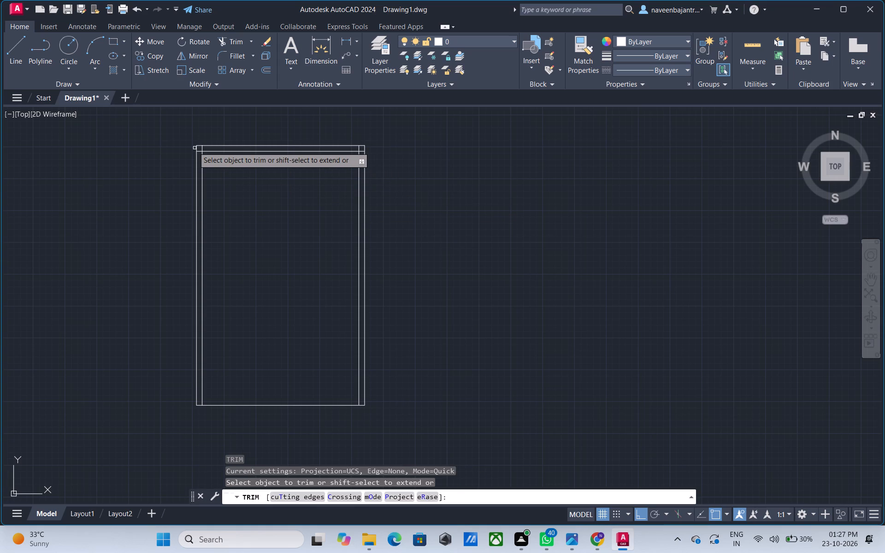
scroll(194, 147, "up", 3)
left_click(209, 165)
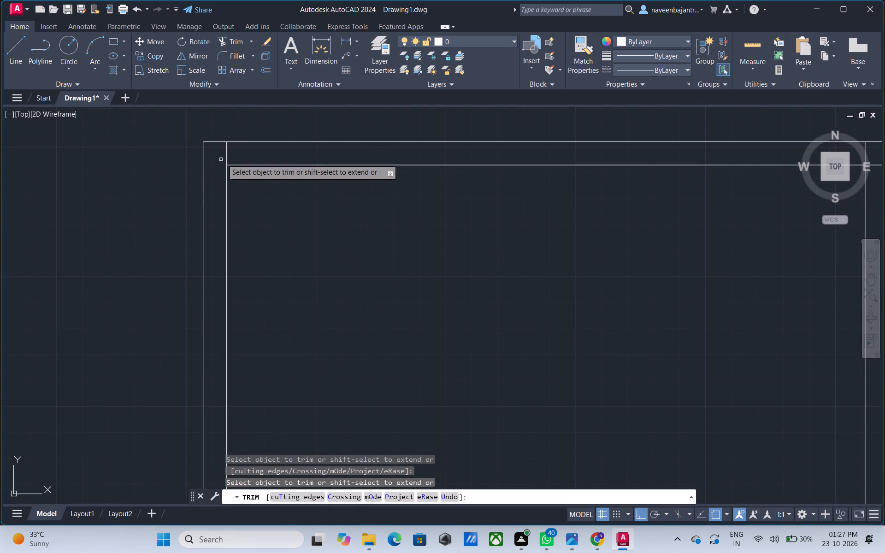
left_click(225, 158)
scroll(225, 158, "down", 2)
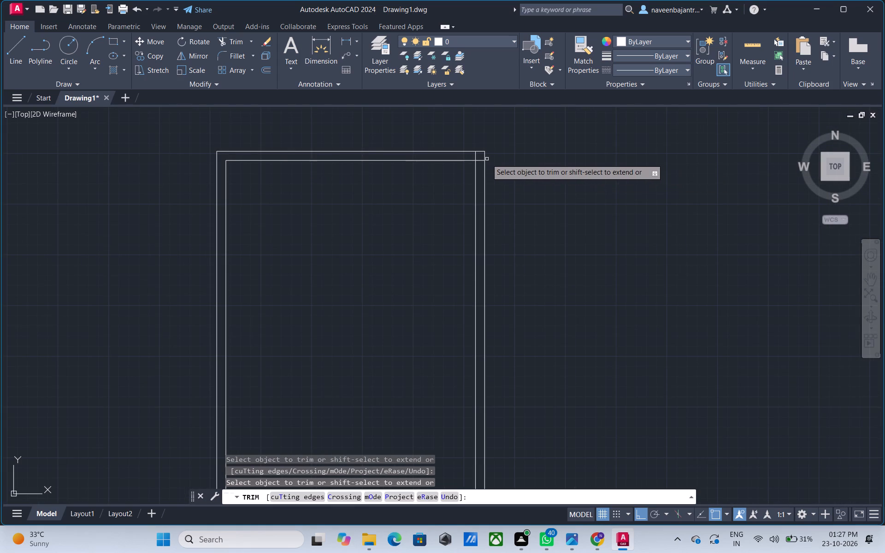
left_click(478, 161)
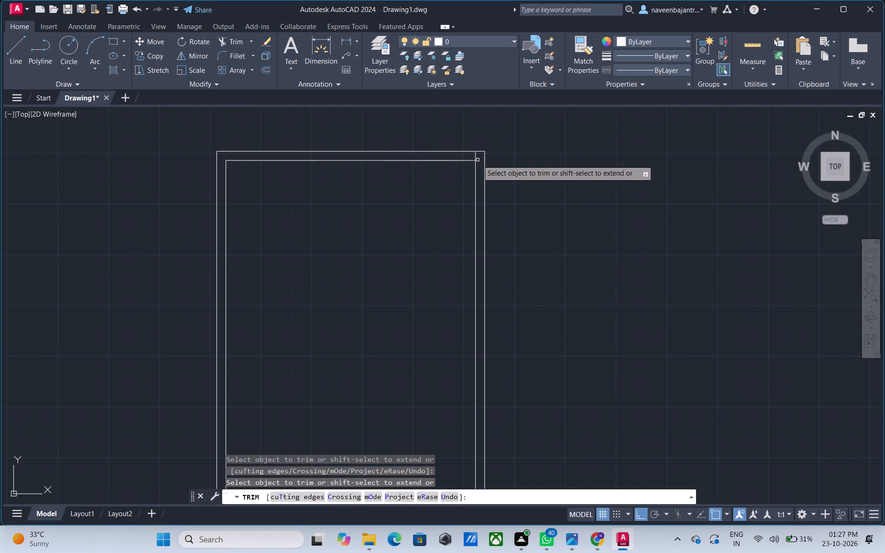
left_click(475, 155)
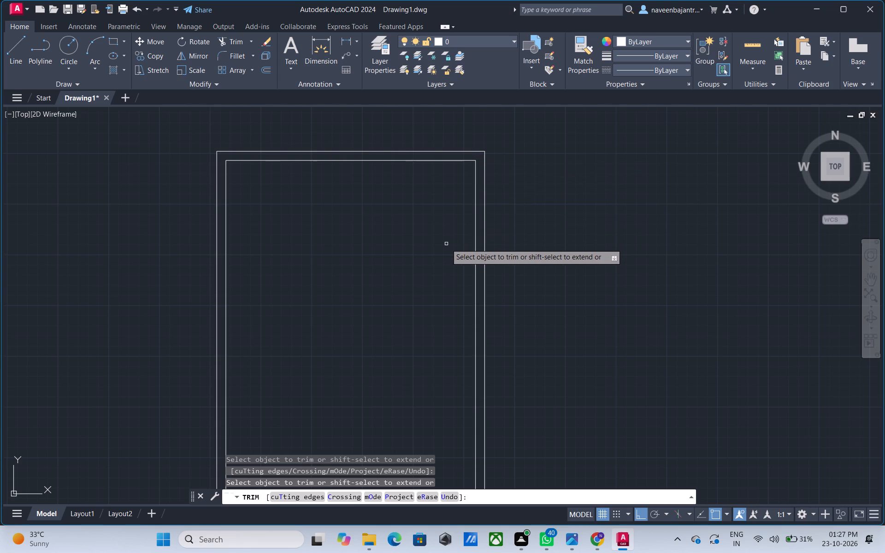
key("Escape")
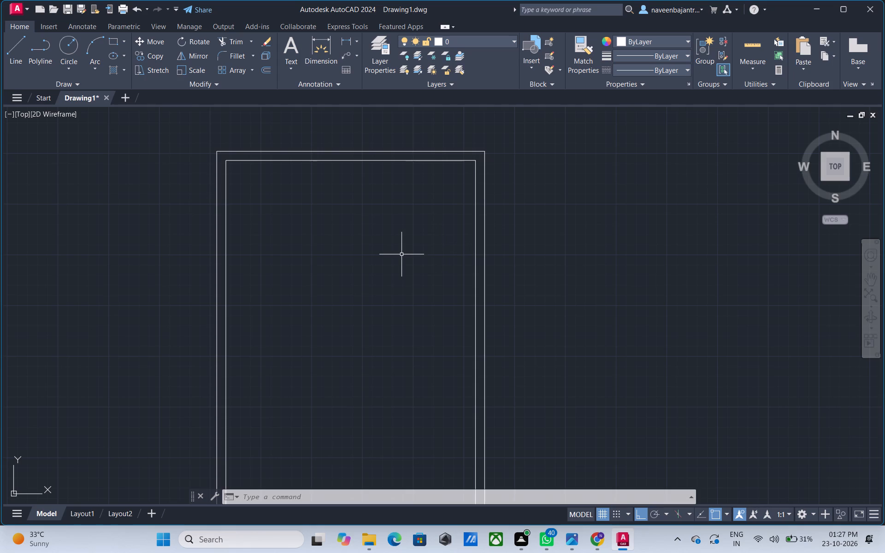
Offset the inner left wall line 11' to the right and the inner top wall line 11' downward.
key("Escape")
key("o")
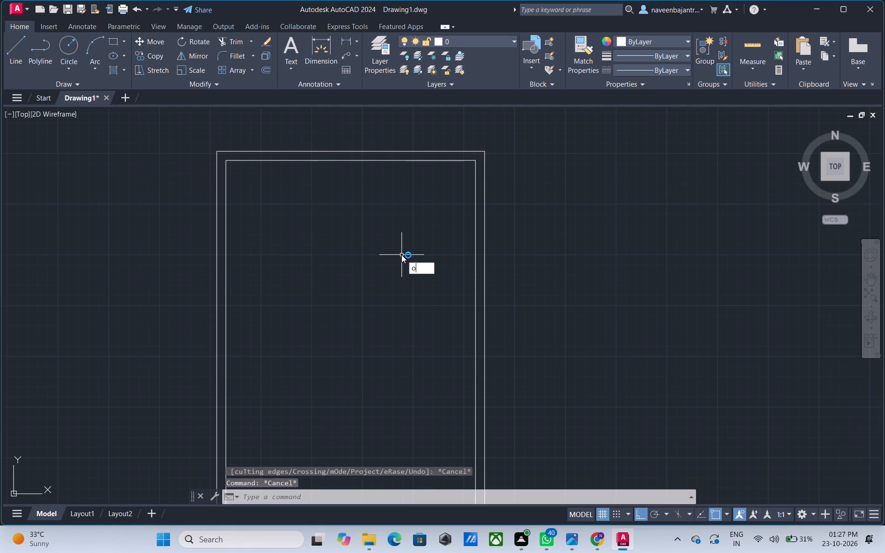
key("space")
type("11")
key("apostrophe")
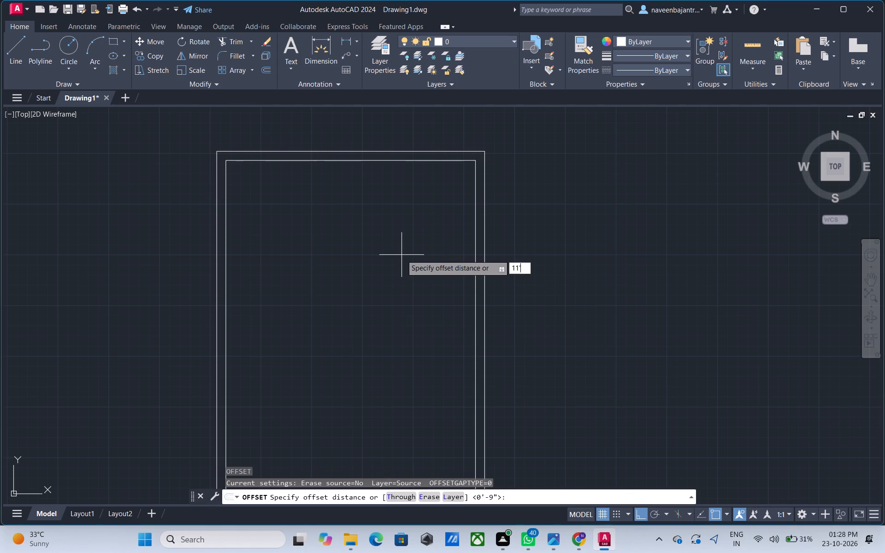
key("Return")
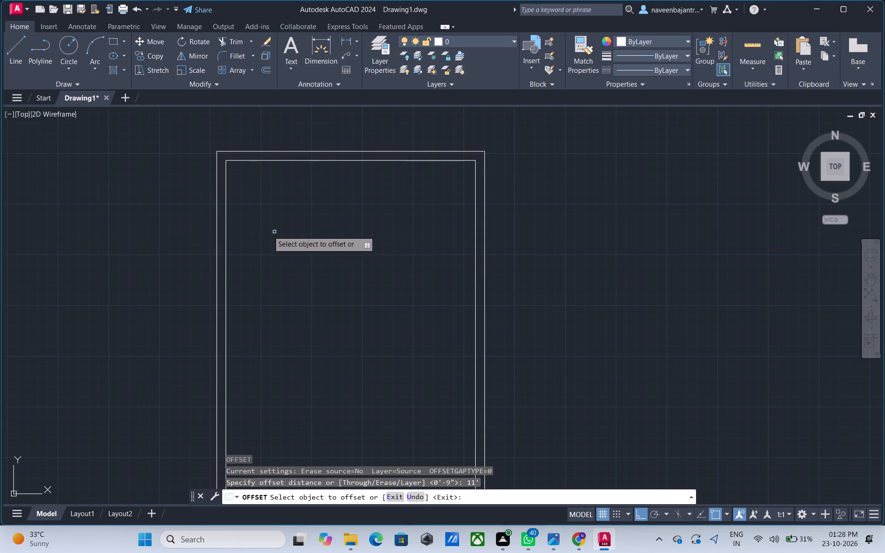
left_click(224, 244)
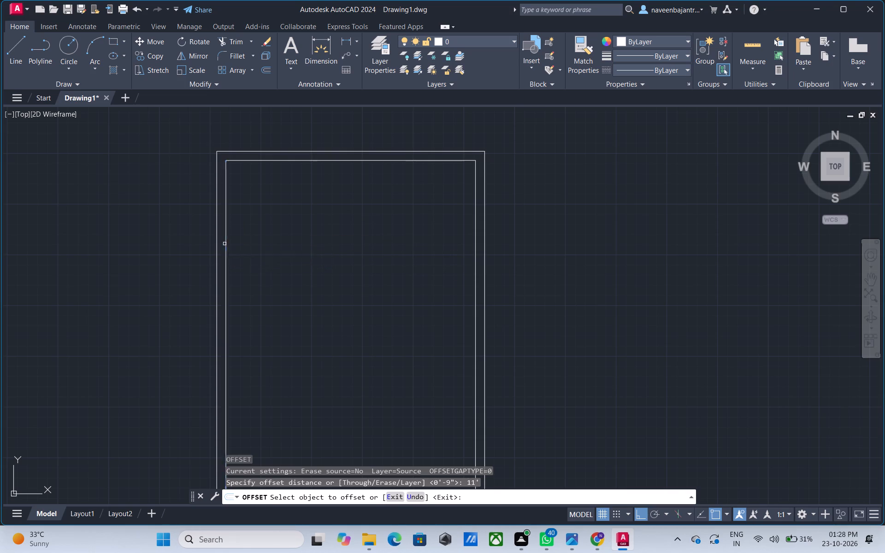
left_click(286, 245)
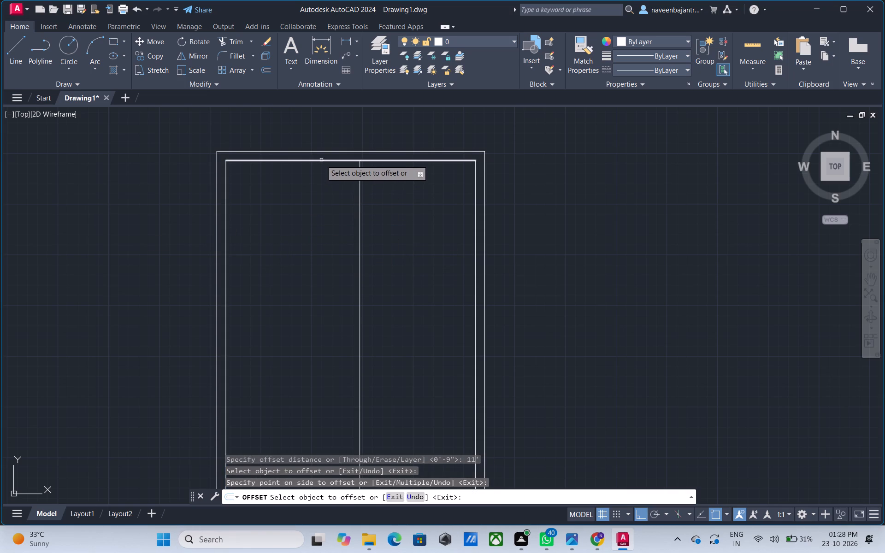
left_click(321, 160)
left_click(324, 218)
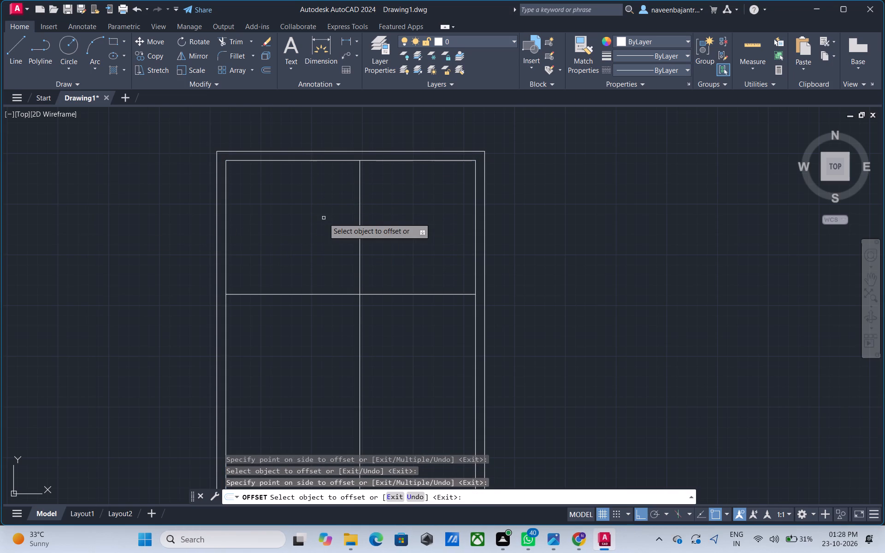
key("Escape")
key("Escape")
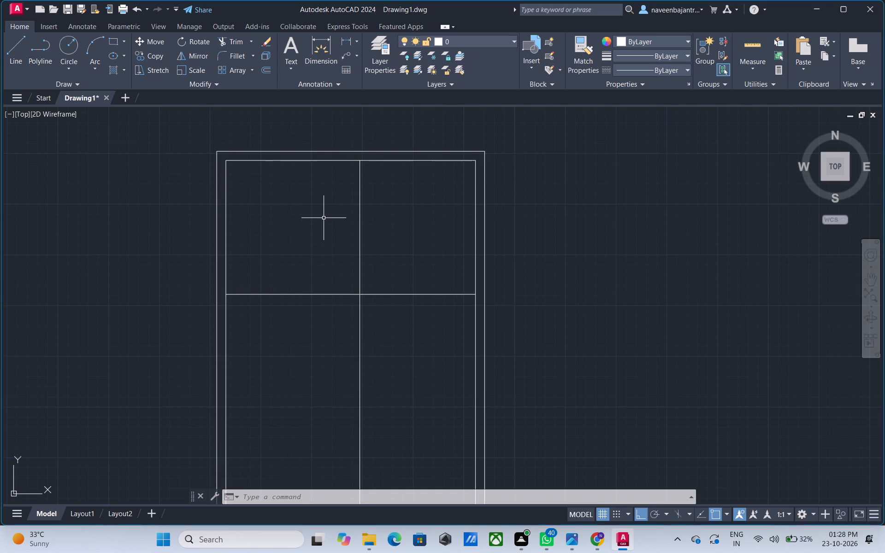
Offset the vertical partition line 4.5" to the right and the horizontal partition line 4.5" downward.
type("o")
key("space")
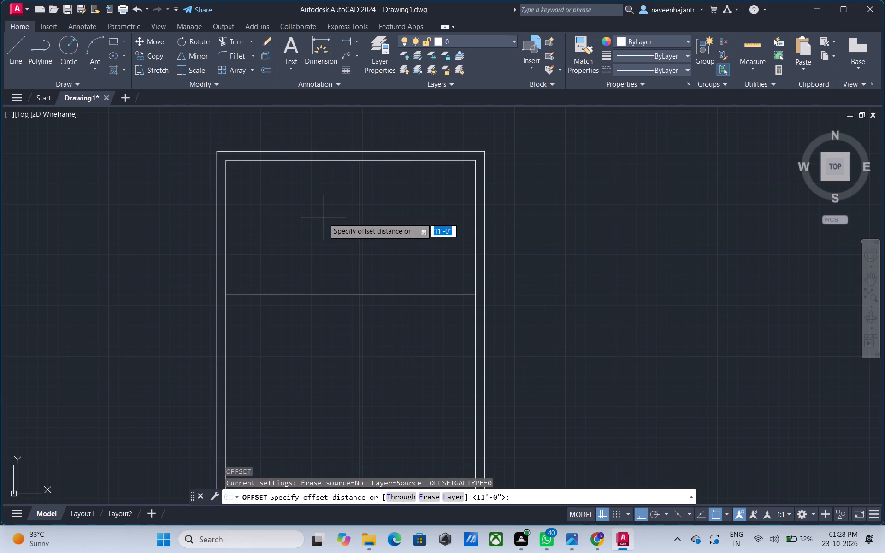
type("4.5")
key("shift+quotedbl")
key("Return")
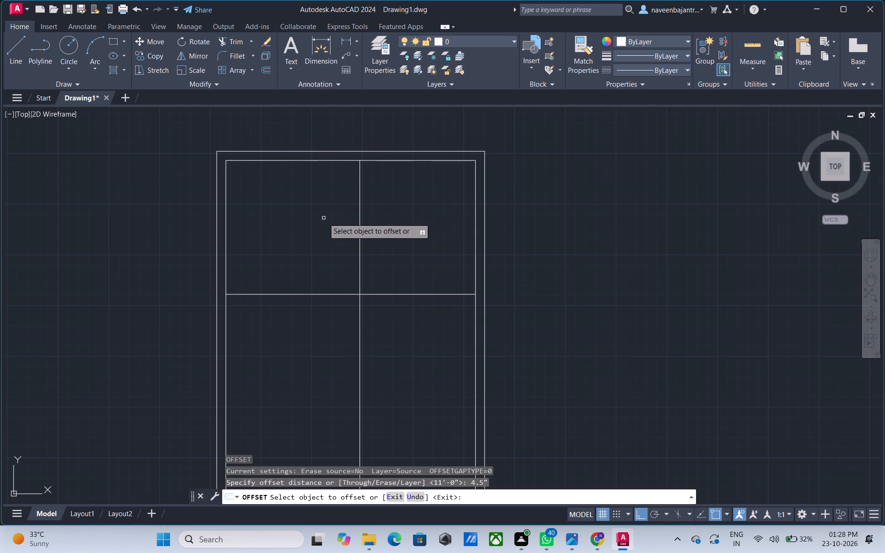
left_click(360, 265)
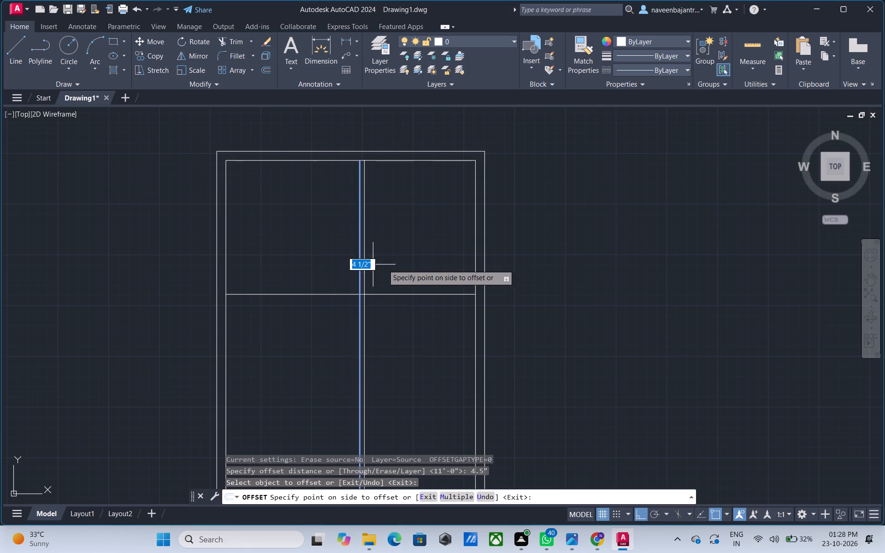
left_click(389, 265)
left_click_drag(332, 294, 332, 311)
left_click(332, 317)
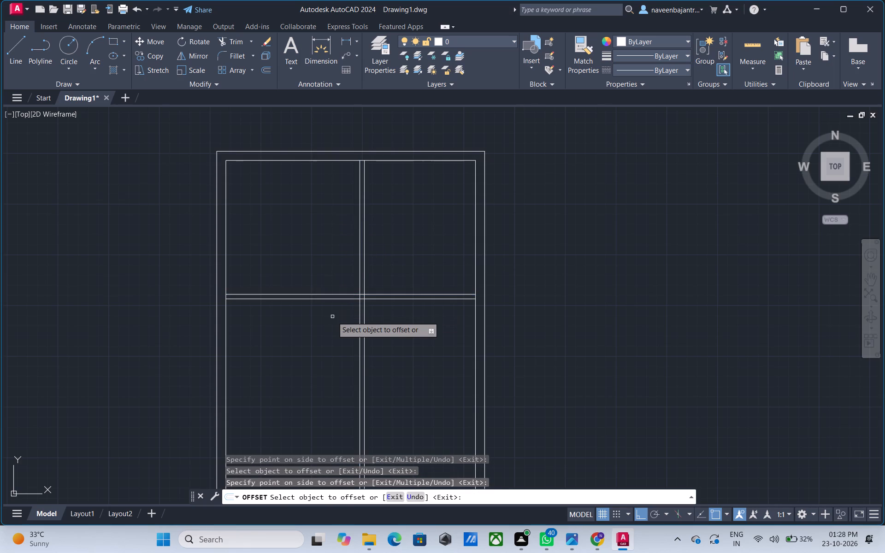
Trim the vertical partition lines below the horizontal partition and the horizontal partition lines right of the vertical partition.
key("Escape")
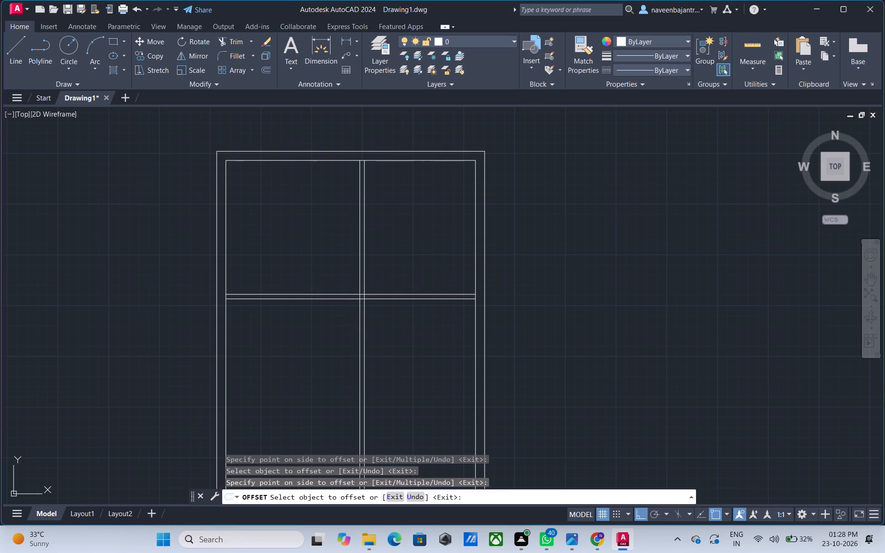
type("tr")
key("space")
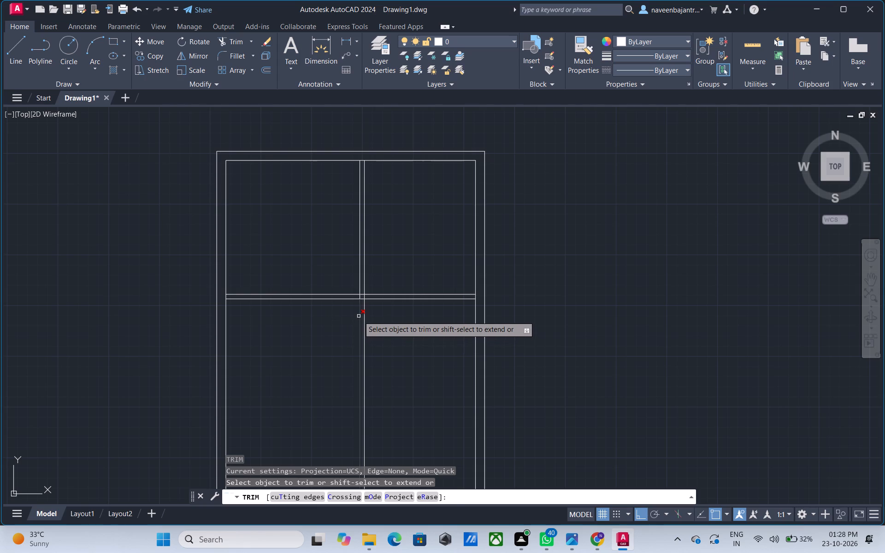
left_click(359, 316)
left_click(365, 310)
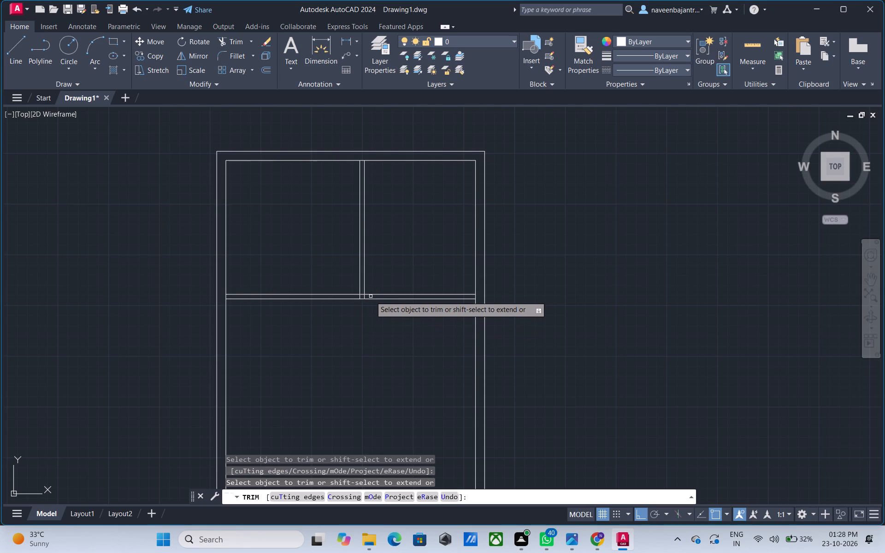
left_click(371, 296)
left_click(371, 304)
left_click(372, 293)
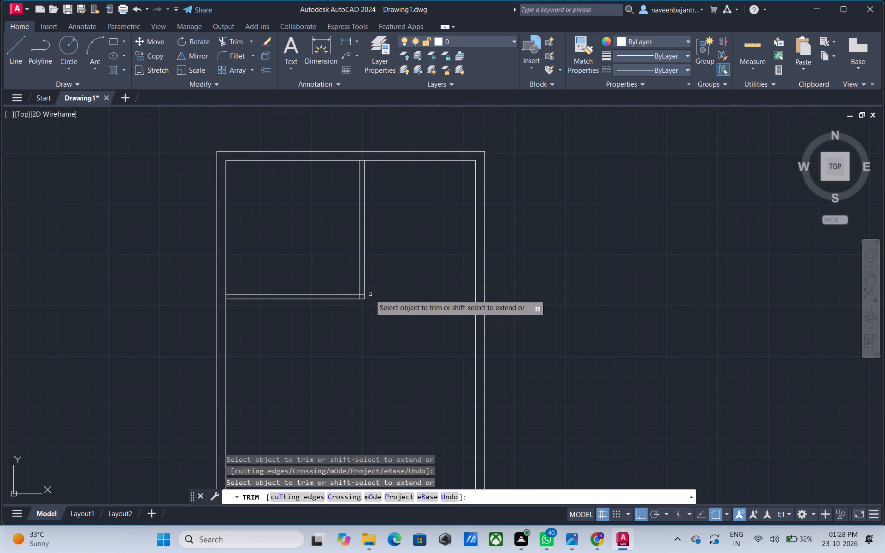
Trim the line stubs at the partitions' shared corner and the inner wall segments where the partitions meet the left and top walls.
scroll(363, 296, "up", 2)
left_click(352, 296)
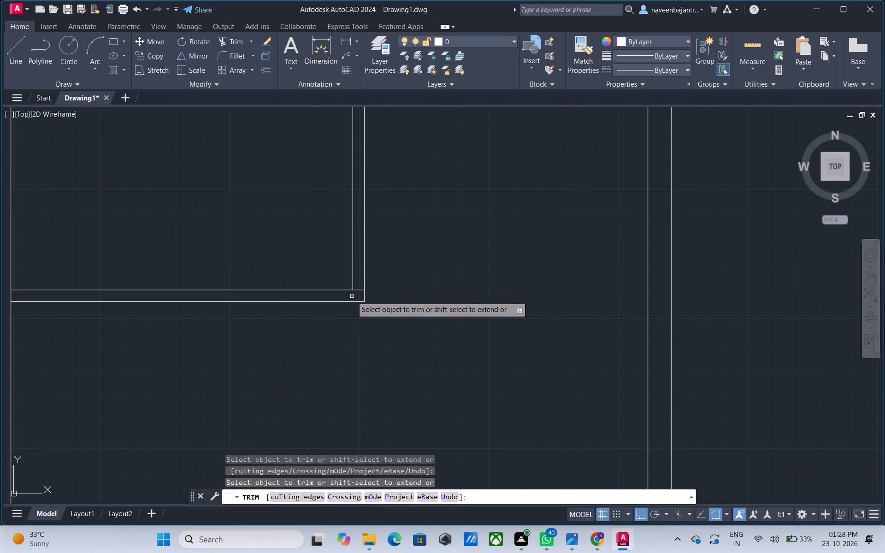
left_click(358, 291)
scroll(358, 291, "down", 2)
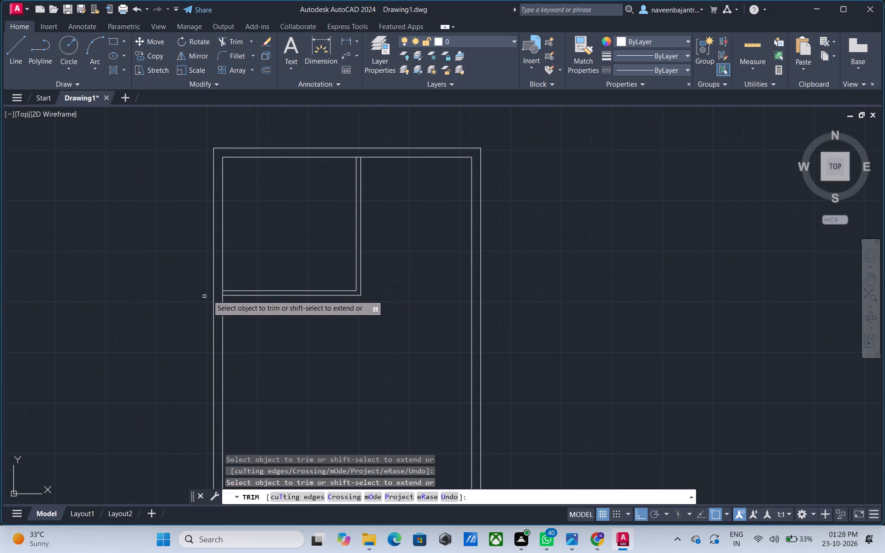
scroll(222, 293, "up", 3)
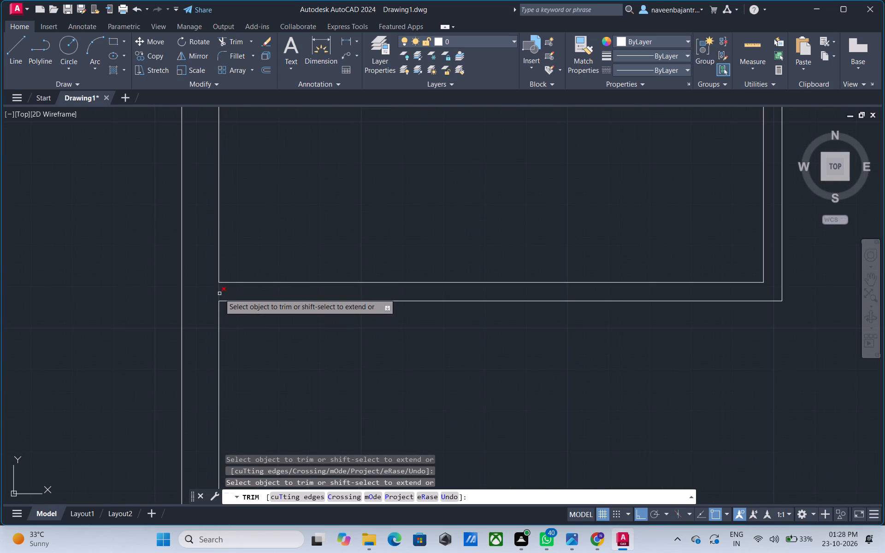
left_click(219, 294)
scroll(219, 294, "down", 3)
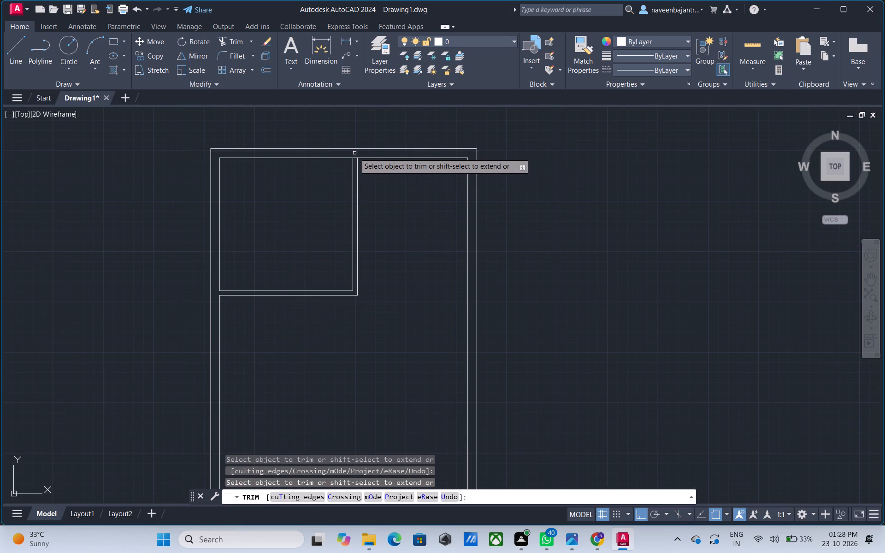
scroll(354, 155, "up", 2)
left_click(354, 161)
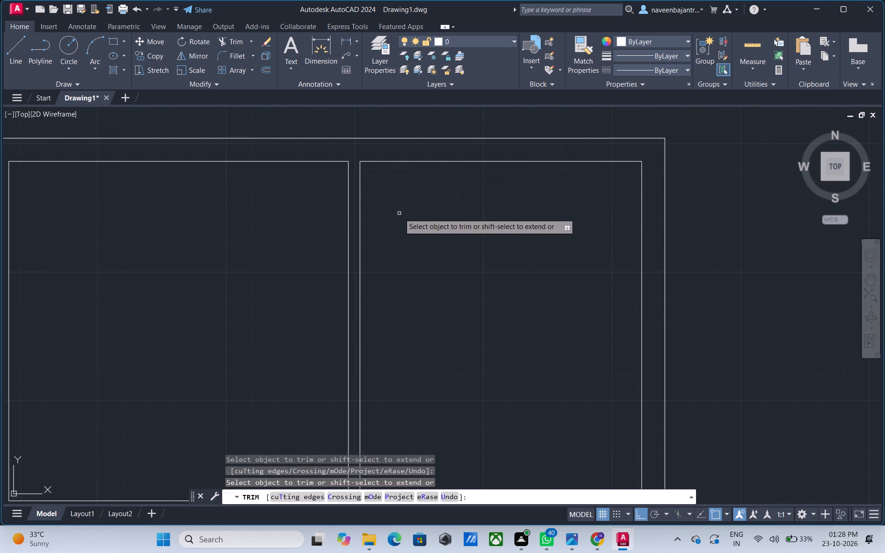
key("Escape")
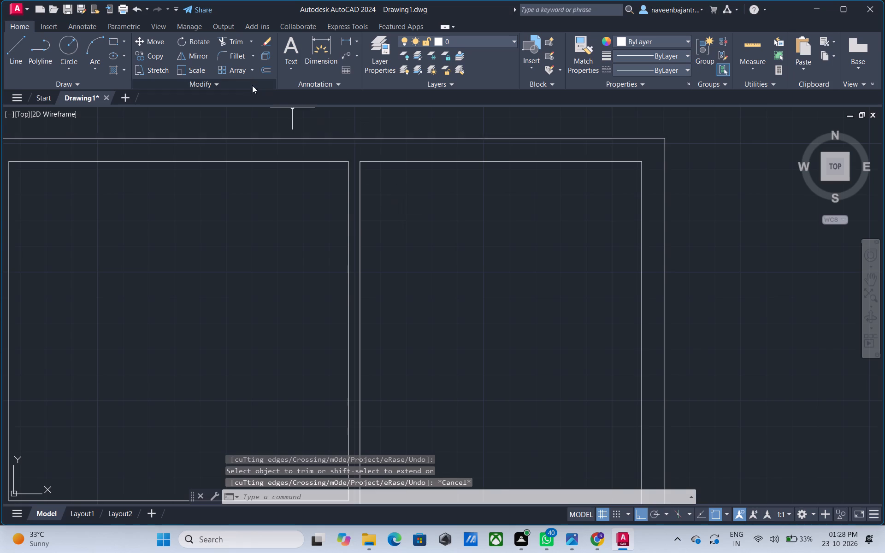
Check the inner width of the upper-right room using a dimension preview, without placing the dimension.
left_click(320, 53)
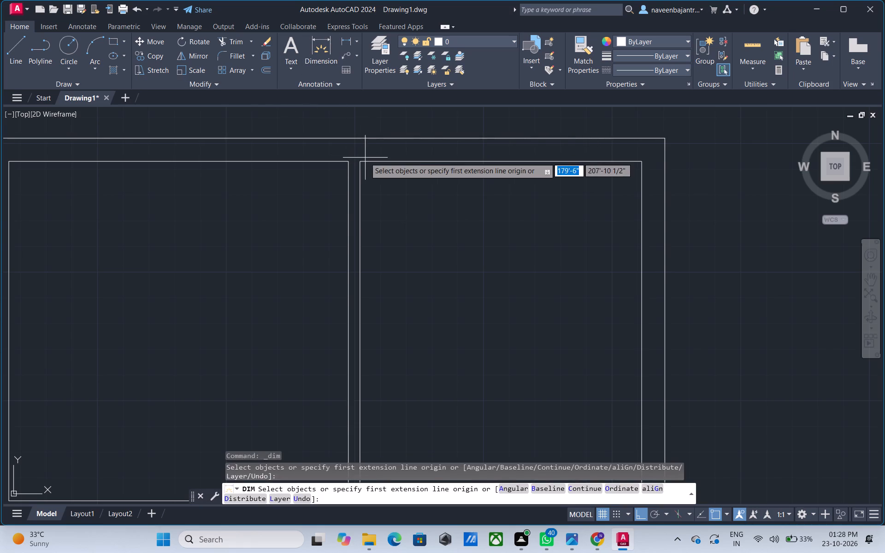
left_click(361, 161)
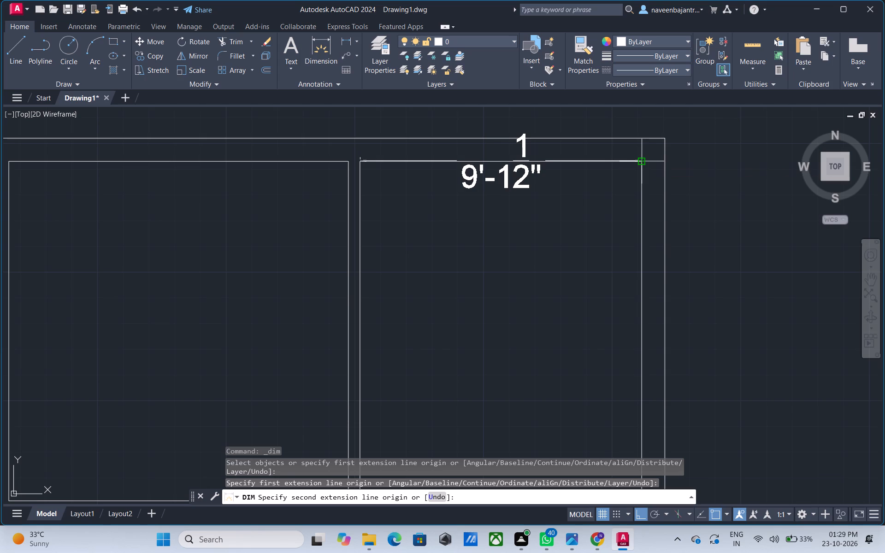
scroll(641, 163, "up", 2)
scroll(641, 163, "down", 1)
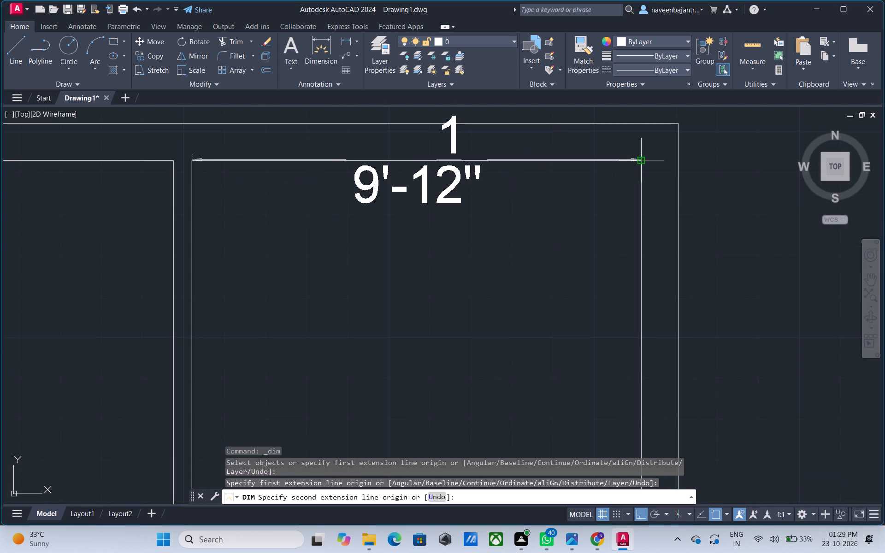
key("Escape")
Draw two horizontal lines, about 13'-5" and 14'-5" long, from the partition's inner and outer corners rightward past the right wall.
scroll(641, 163, "down", 2)
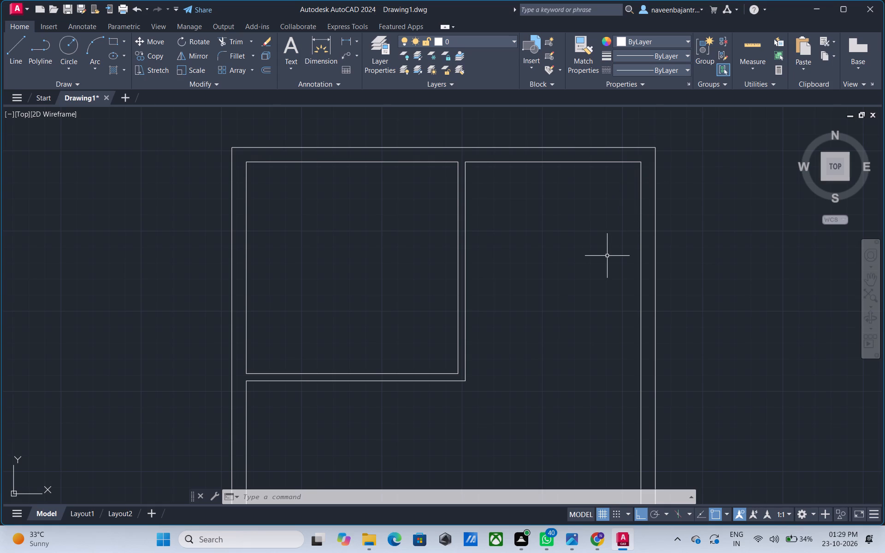
type("l")
key("space")
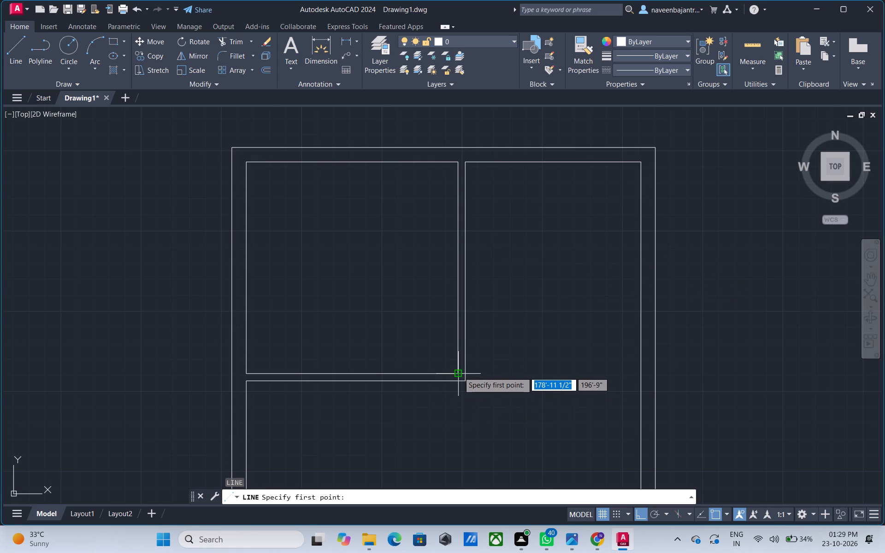
left_click(459, 372)
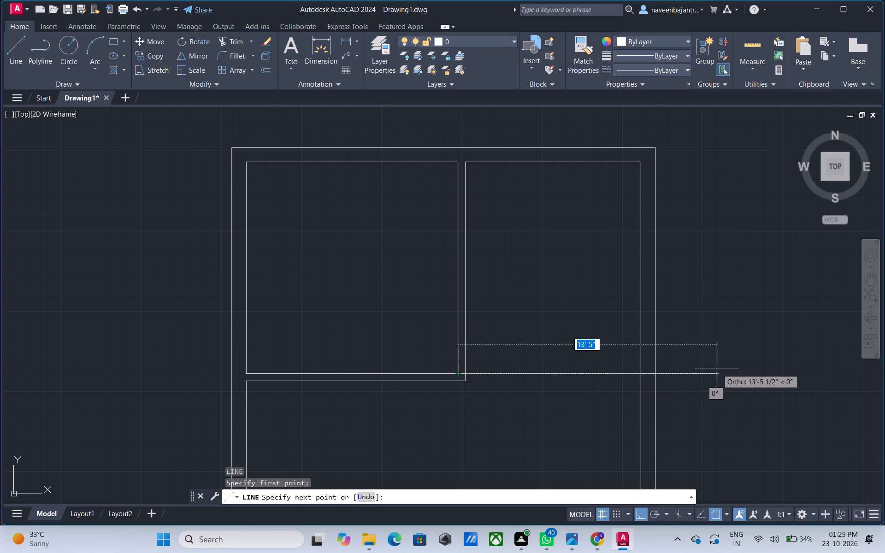
left_click(714, 369)
key("Escape")
key("l")
key("space")
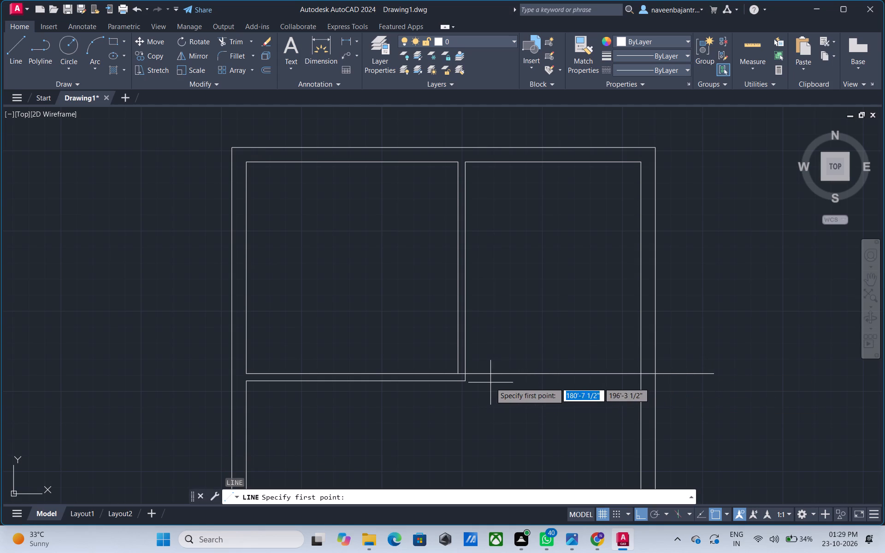
left_click(463, 382)
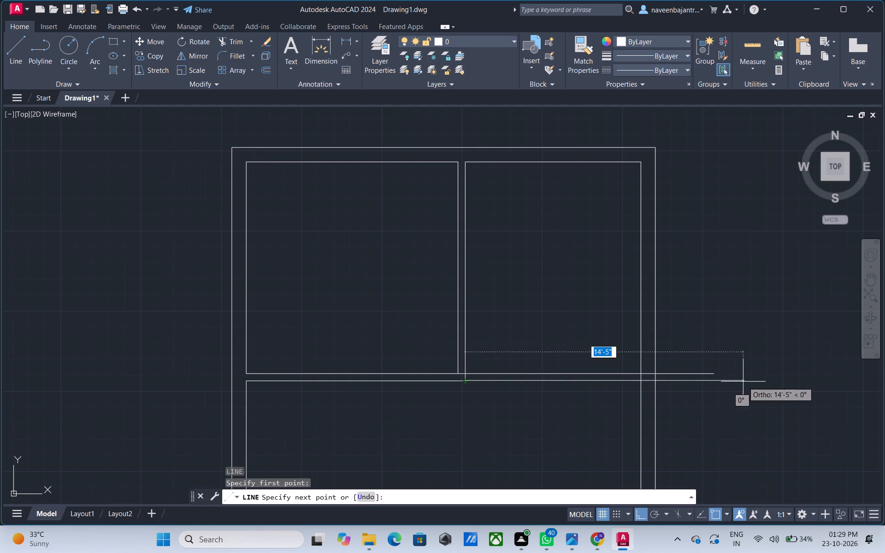
left_click(743, 382)
key("Escape")
Trim the new partition lines back to the right inner wall line and remove the segments crossing both wall junctions.
type("tr")
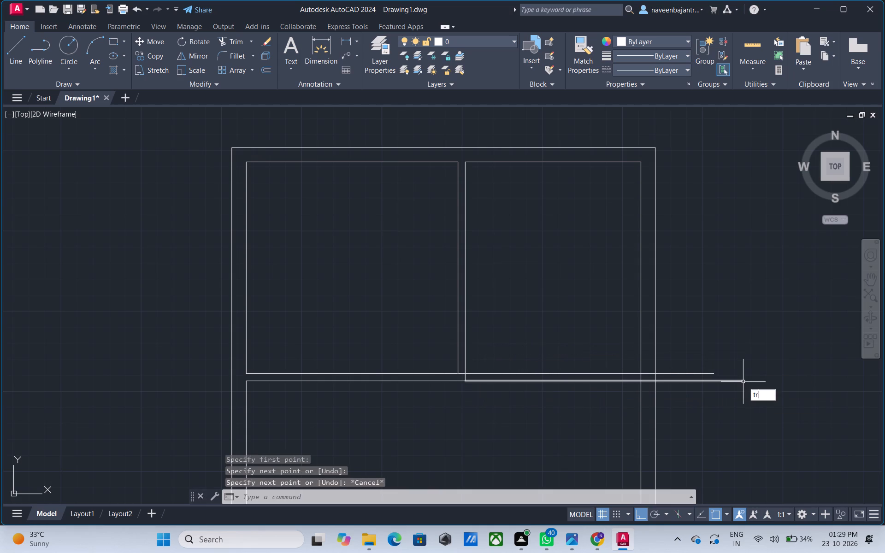
key("space")
left_click(681, 381)
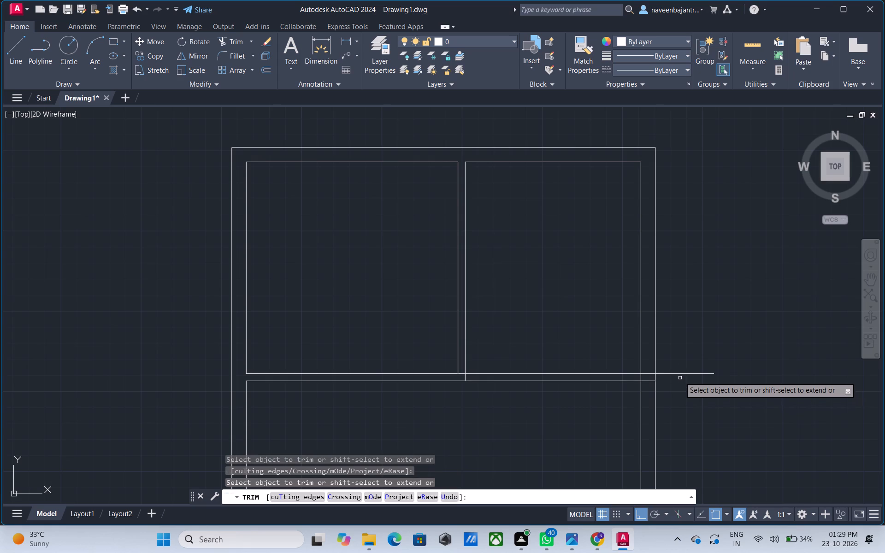
left_click(673, 374)
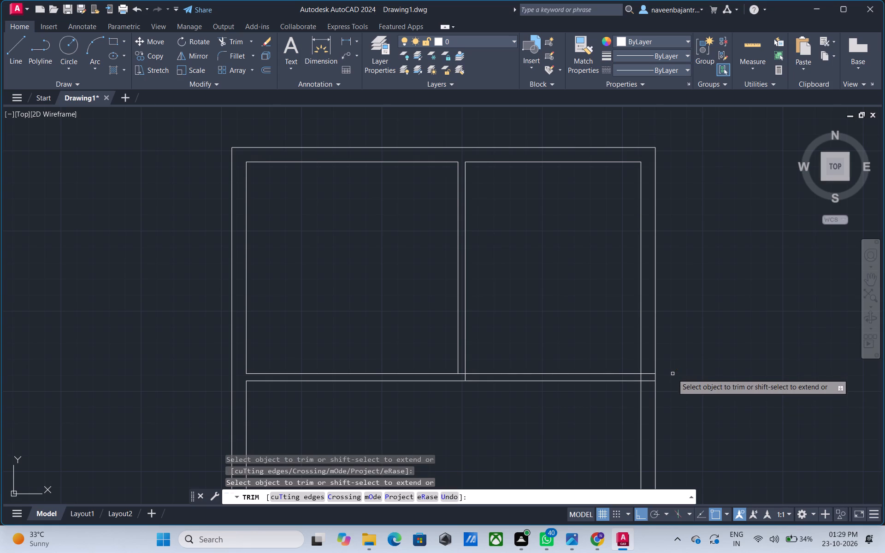
left_click(647, 374)
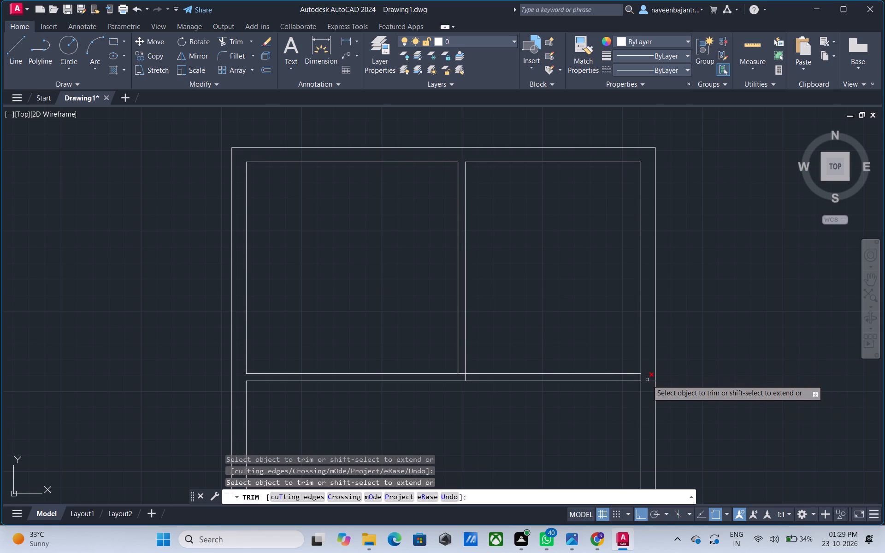
left_click(647, 380)
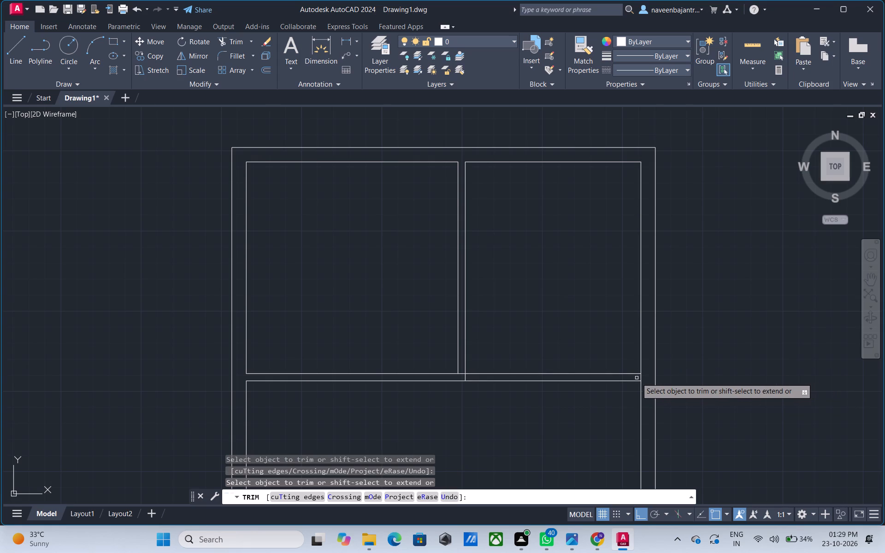
left_click(641, 378)
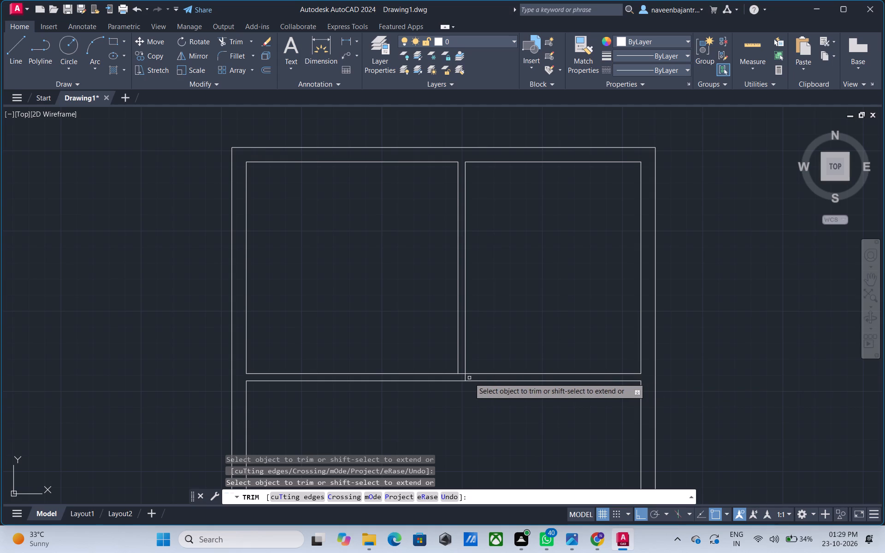
left_click(464, 378)
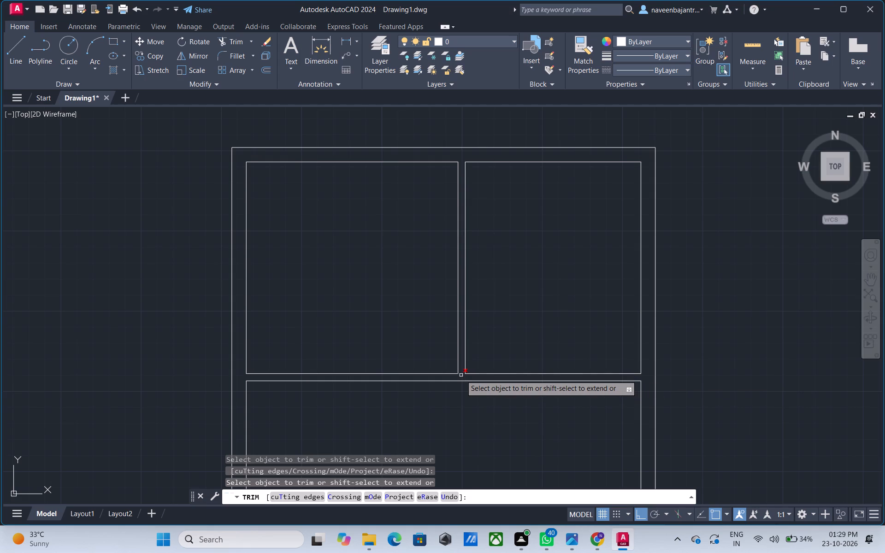
left_click(461, 375)
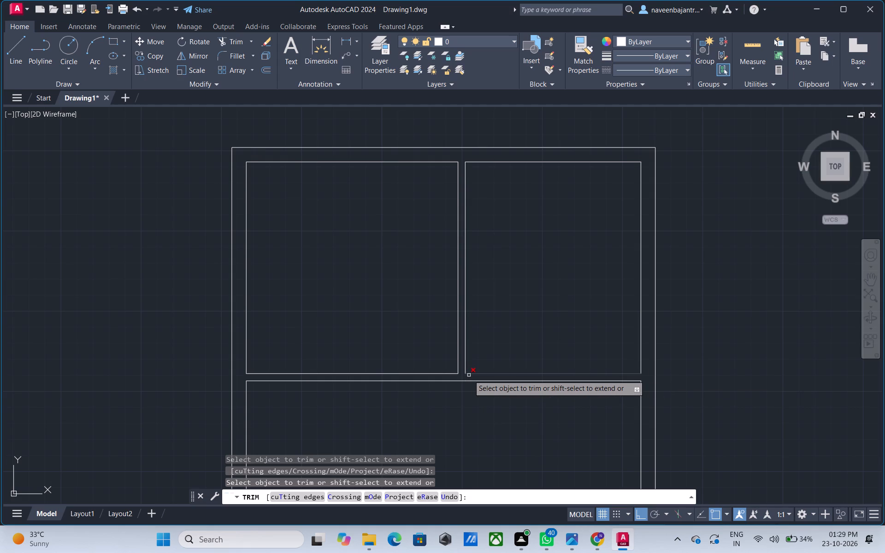
key("Escape")
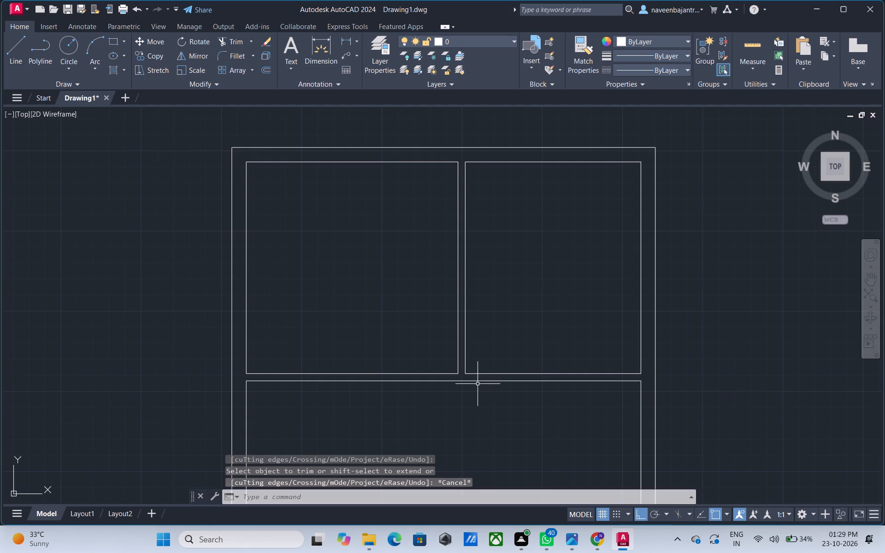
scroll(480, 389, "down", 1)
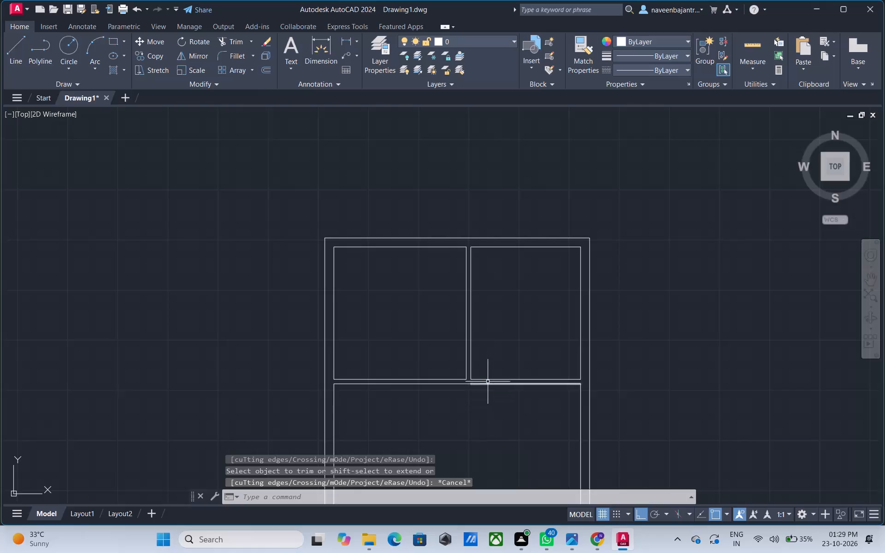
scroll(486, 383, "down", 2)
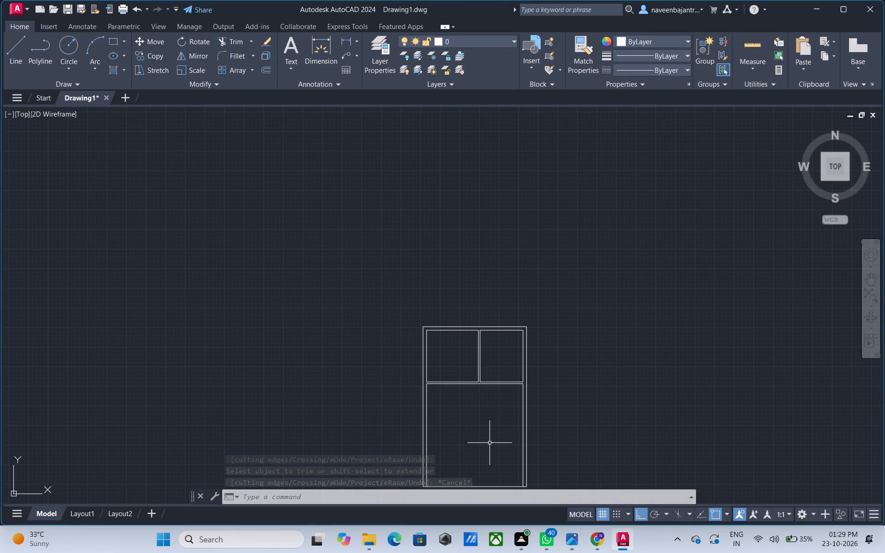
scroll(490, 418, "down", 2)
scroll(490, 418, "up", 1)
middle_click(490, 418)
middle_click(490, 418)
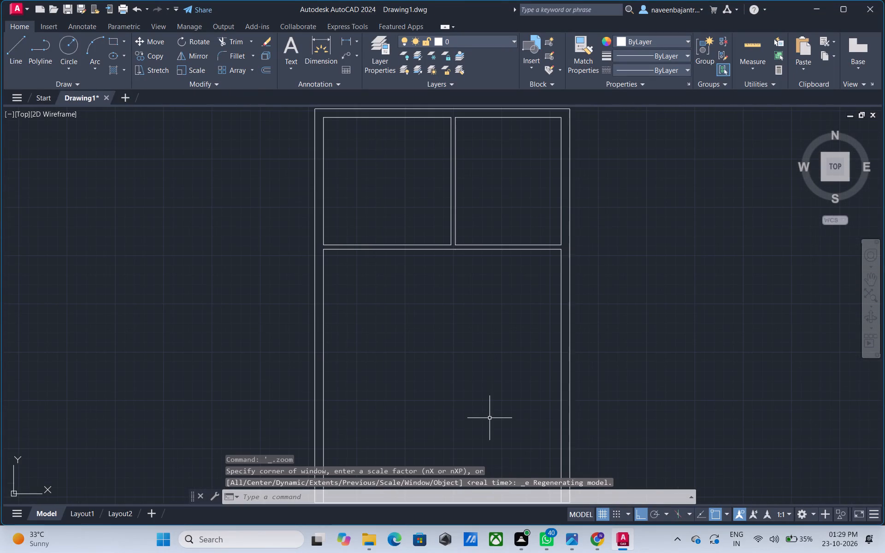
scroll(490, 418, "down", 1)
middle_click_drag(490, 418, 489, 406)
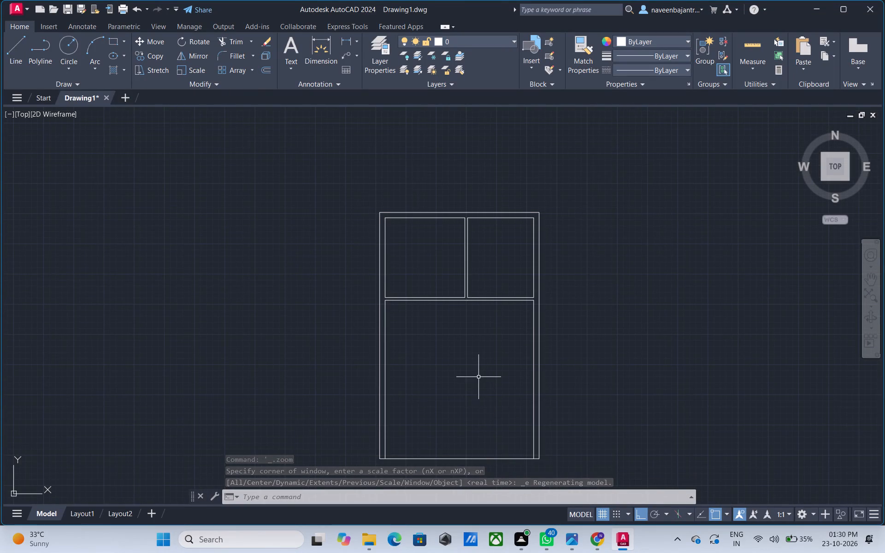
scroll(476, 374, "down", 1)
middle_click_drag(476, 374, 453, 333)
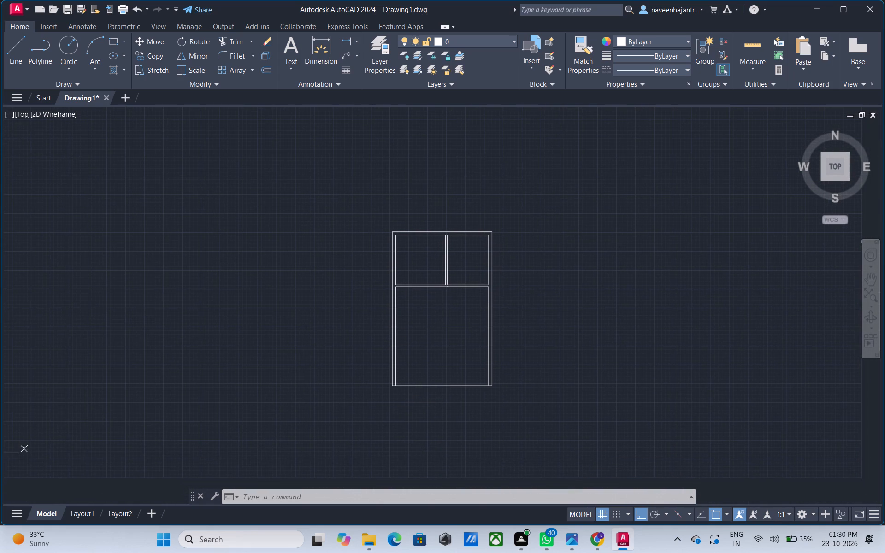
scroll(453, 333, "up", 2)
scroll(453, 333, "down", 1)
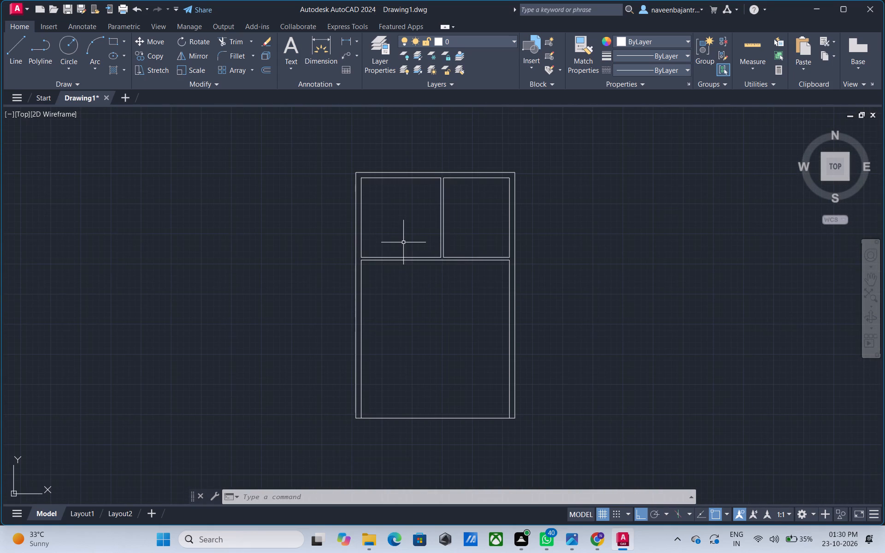
Offset the lower line of the horizontal partition below the upper-left room 4' downward.
scroll(403, 242, "up", 1)
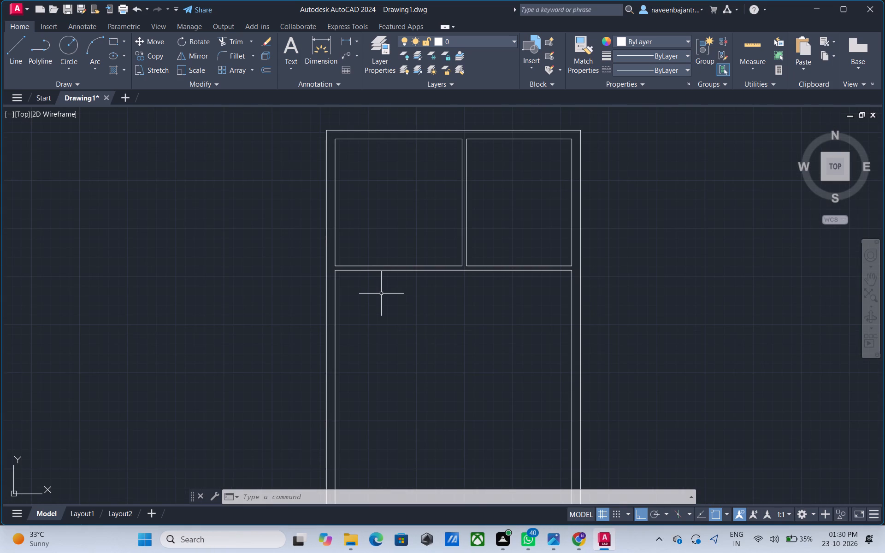
key("Escape")
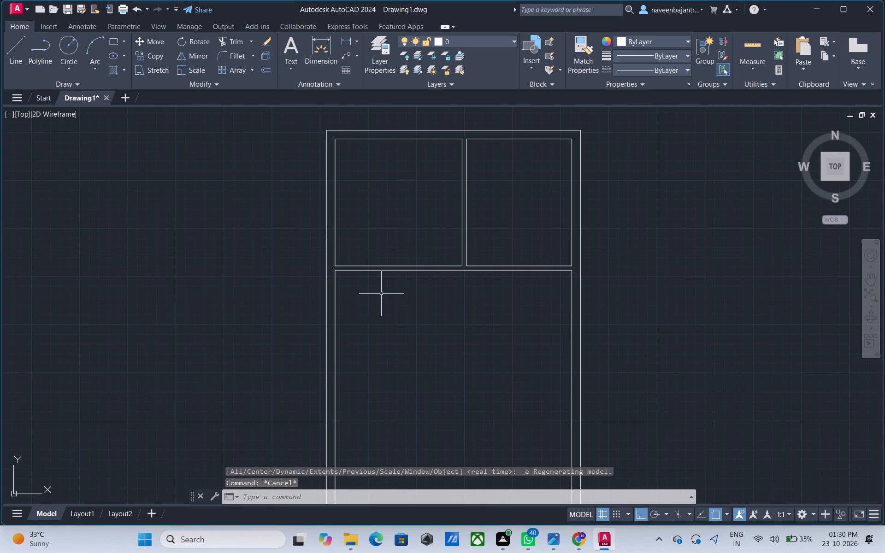
type("o")
key("space")
type("4'")
key("Return")
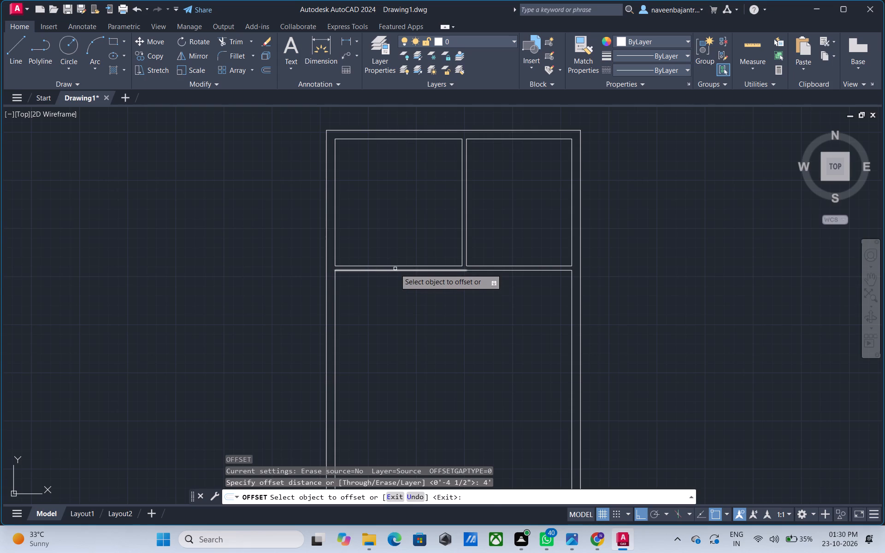
left_click(395, 269)
left_click(391, 299)
key("Escape")
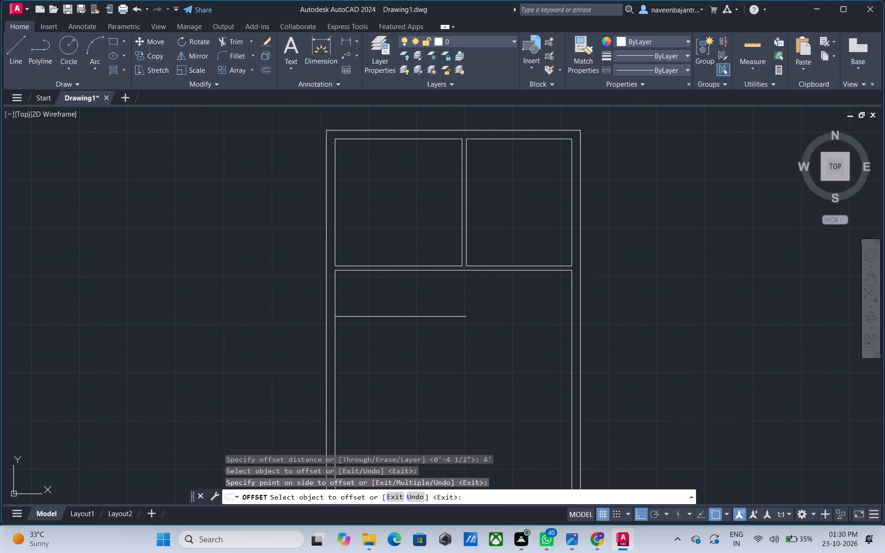
Offset the new horizontal line 4.5" downward to form the second face of the partition.
type("o 4.5")
key("shift+quotedbl")
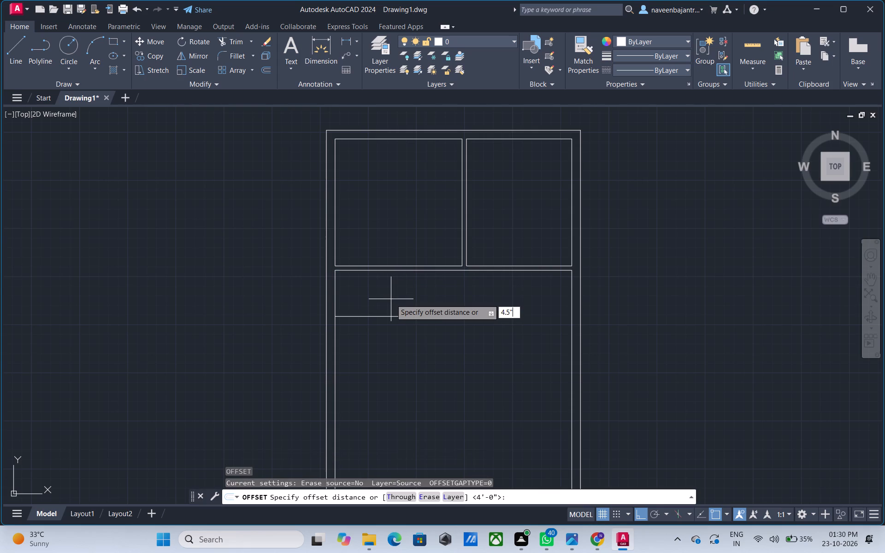
key("Return")
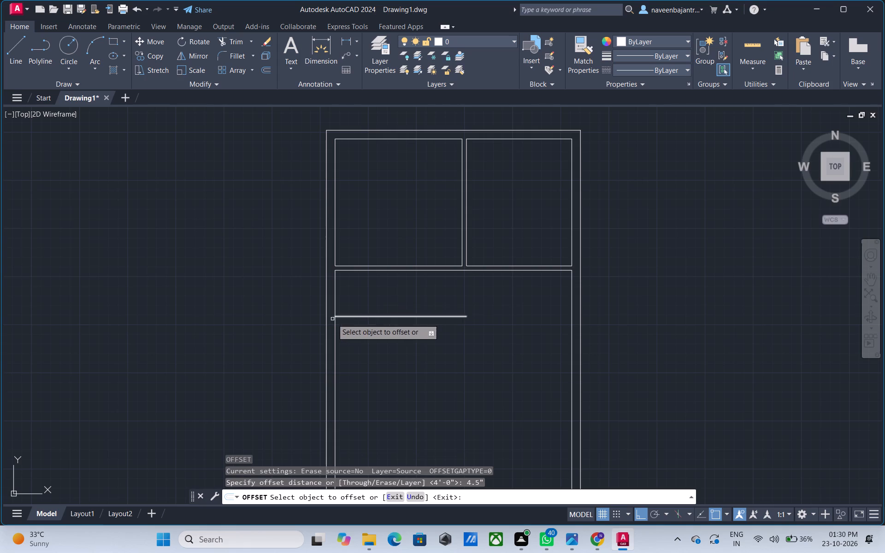
left_click(402, 317)
left_click(400, 334)
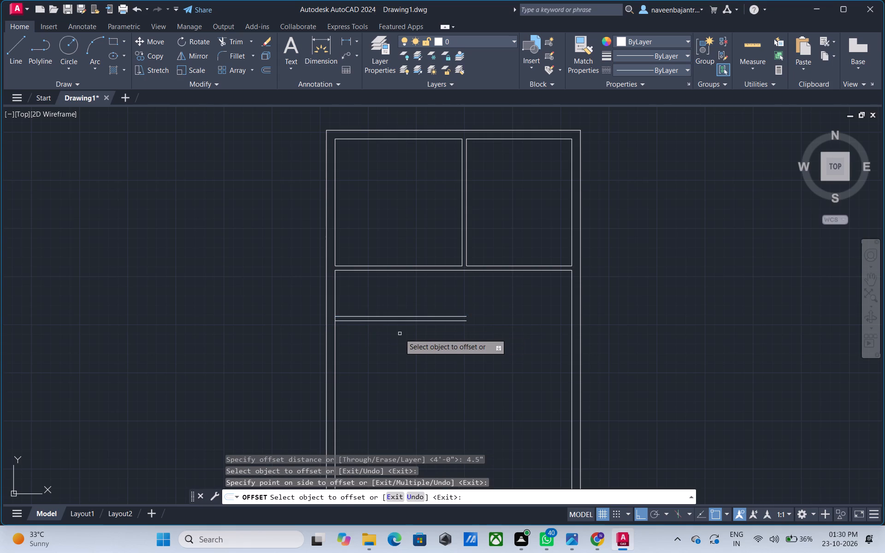
key("Escape")
Trim the left inner wall line between the two new horizontal partition lines.
type("tr")
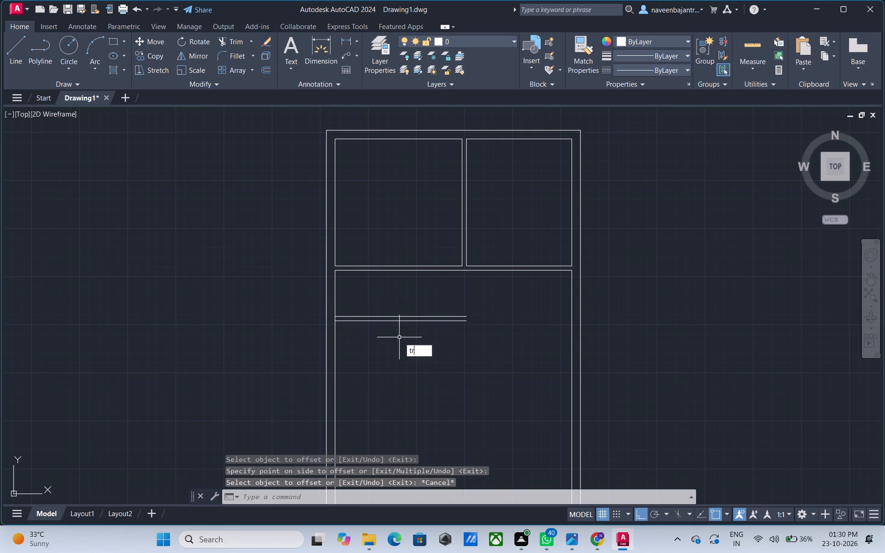
key("space")
scroll(364, 341, "up", 2)
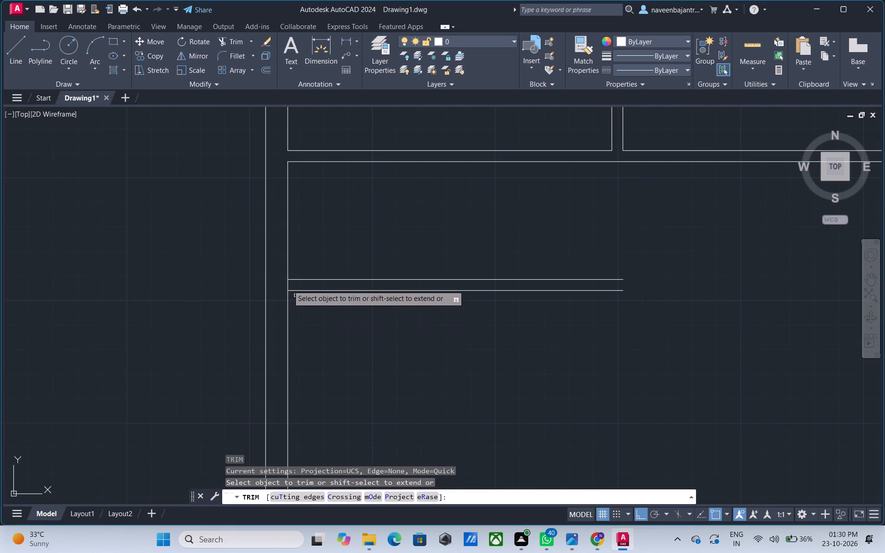
left_click(289, 285)
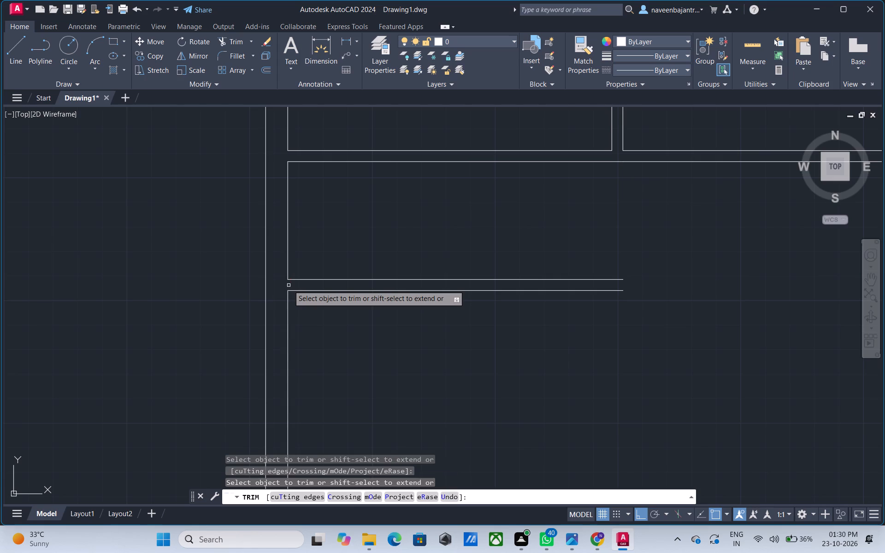
key("Escape")
key("Escape")
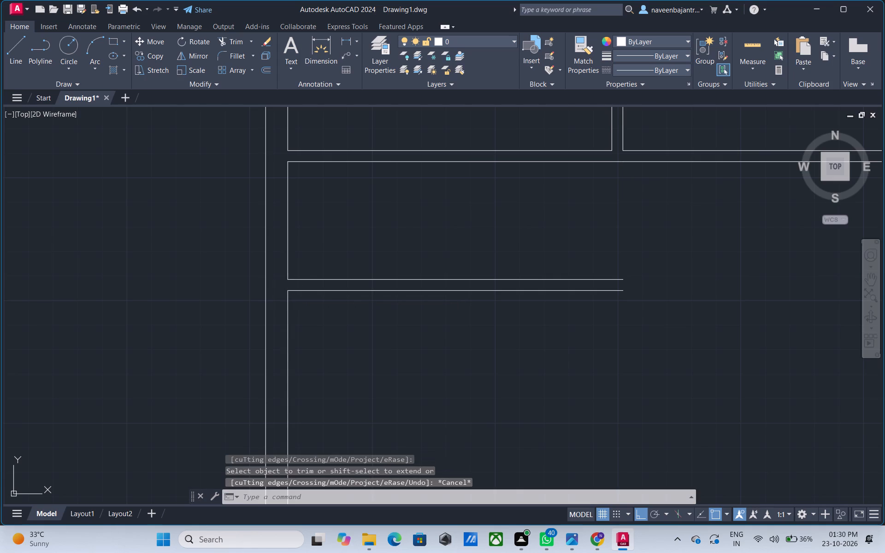
Offset the left inner wall segment of the 4' high room 7' to the right.
type("o 7'")
key("Return")
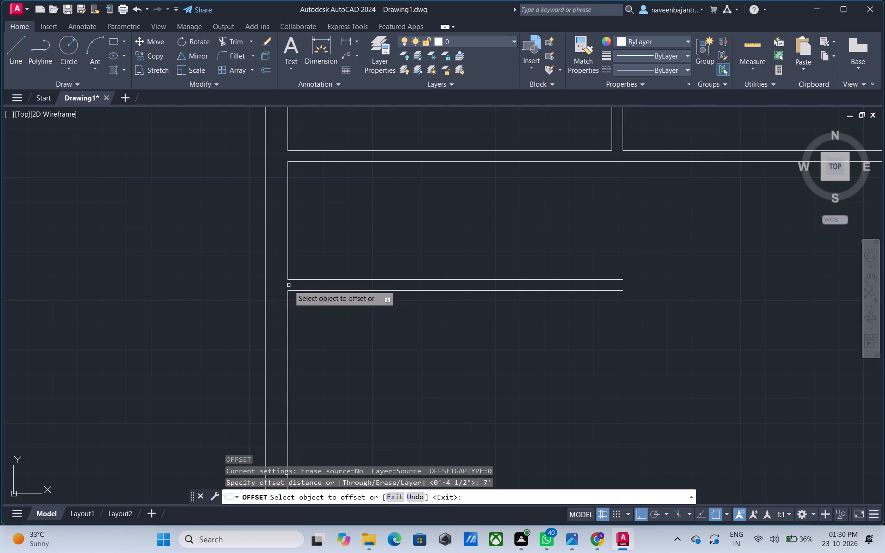
left_click(288, 233)
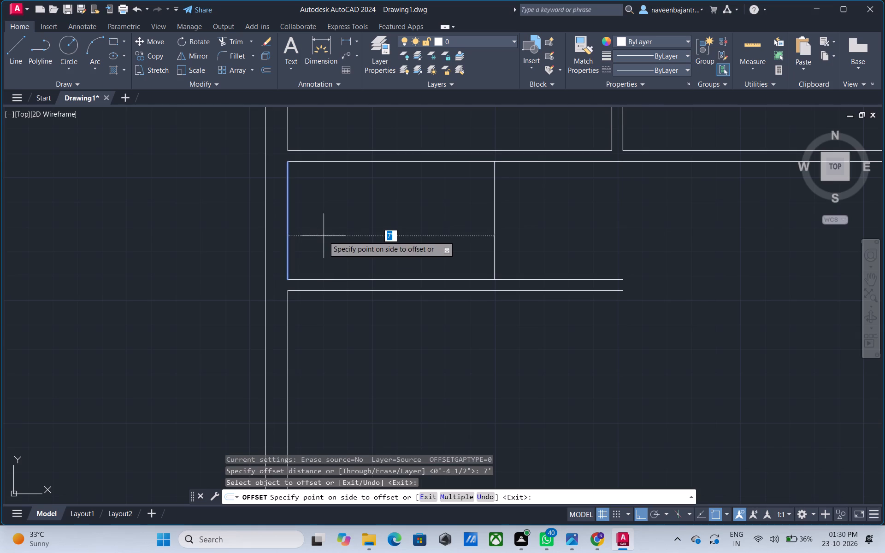
left_click(324, 236)
key("Escape")
Offset the new vertical line 4.5" to the right to form the partition's outer face.
type("o 4.5")
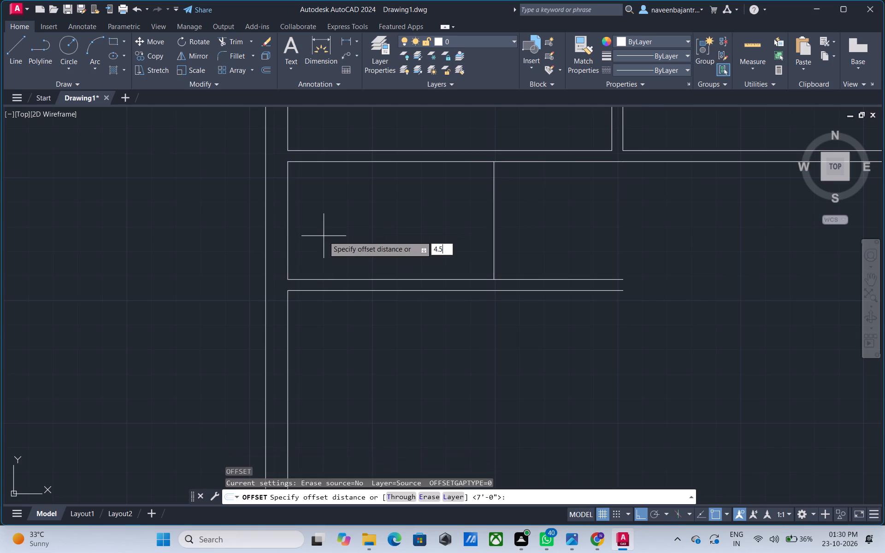
key("shift+quotedbl")
key("Return")
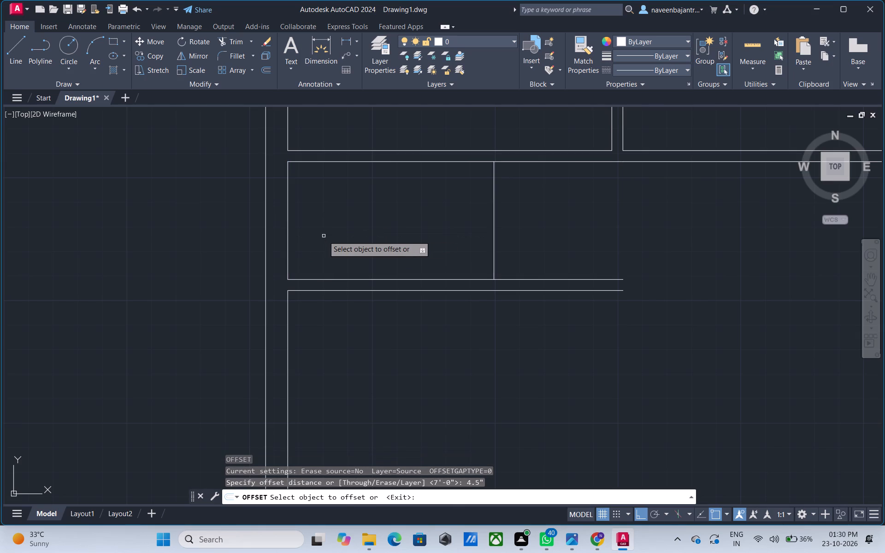
left_click(493, 237)
left_click(507, 237)
key("Escape")
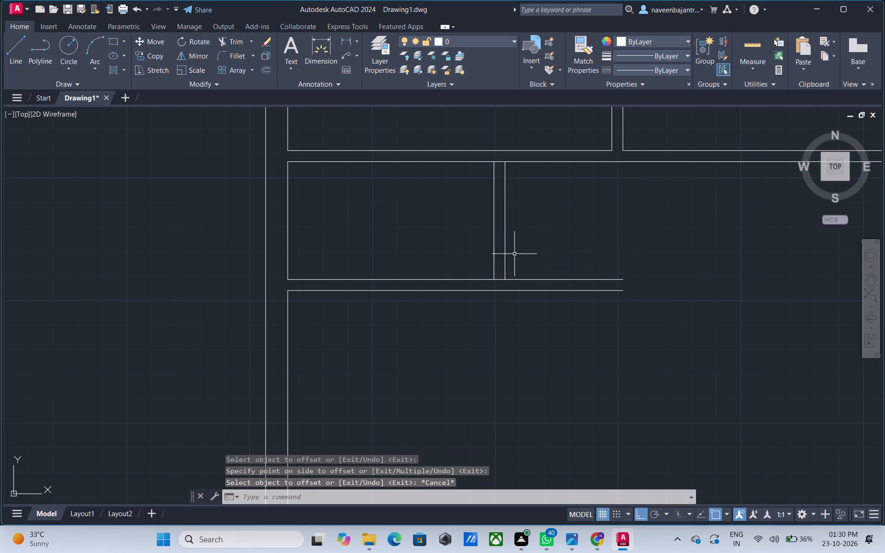
Draw a short vertical line extending the partition's outer face down past the lower horizontal partition line.
type("tr")
key("Escape")
type("l")
key("space")
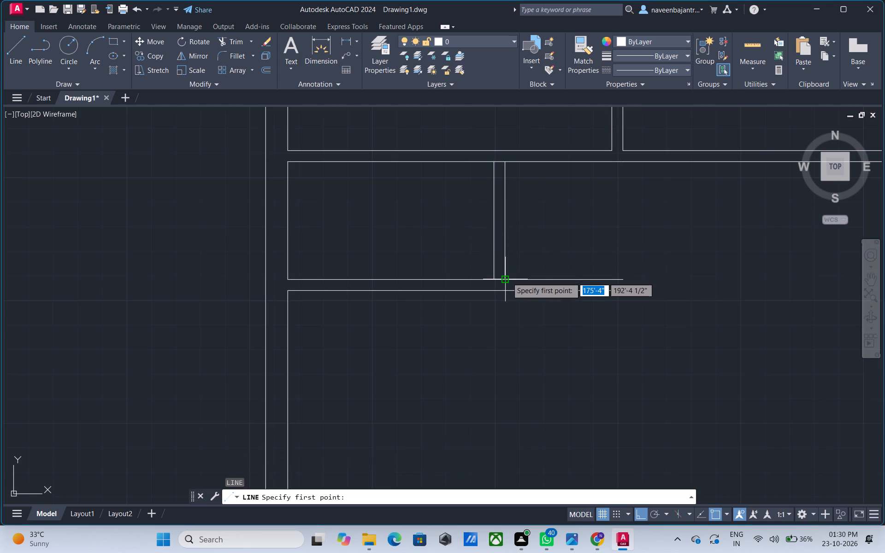
left_click(507, 277)
left_click(507, 297)
key("Escape")
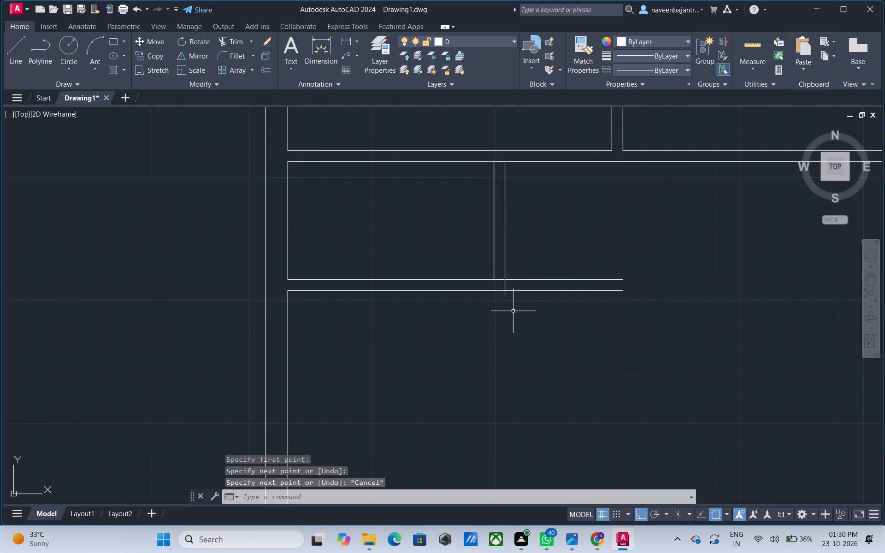
Trim the vertical stub, the horizontal overhangs right of the new partition, and the segments crossing its upper and lower junctions.
type("tr")
key("space")
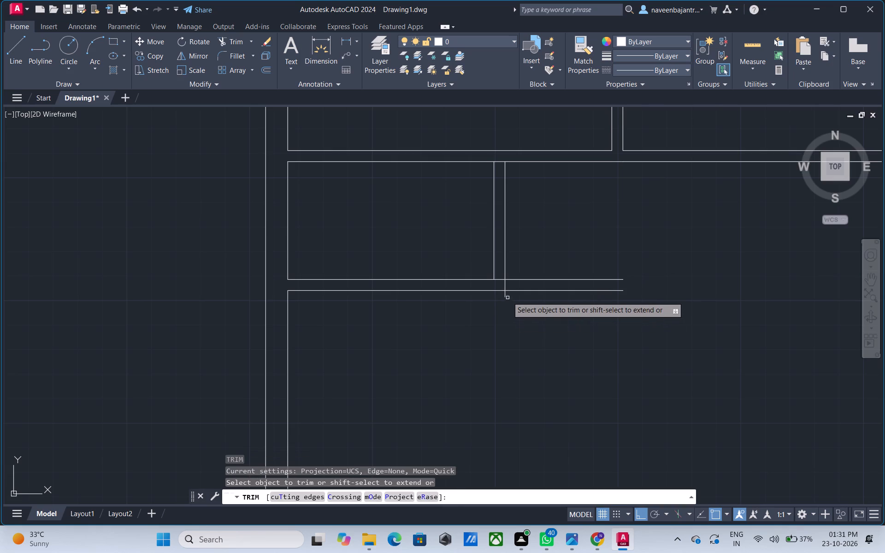
left_click(507, 297)
left_click(523, 290)
left_click(523, 279)
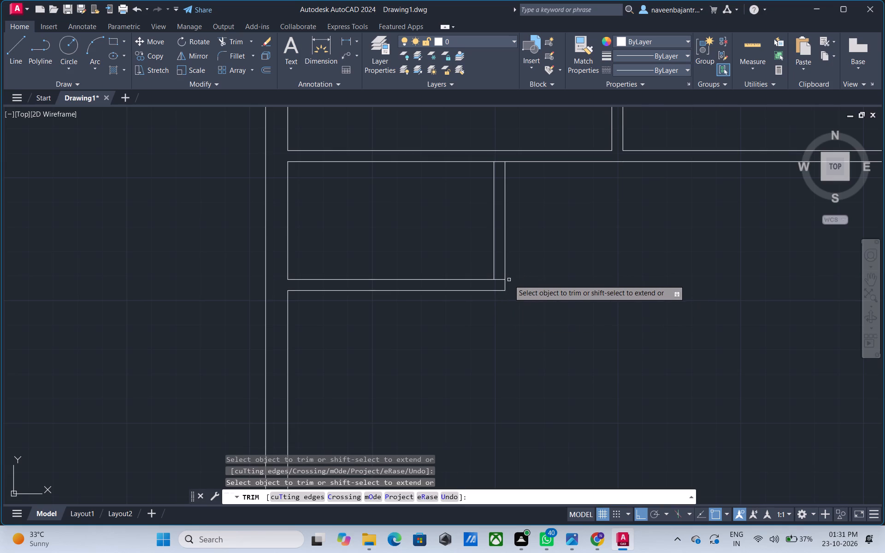
left_click(499, 279)
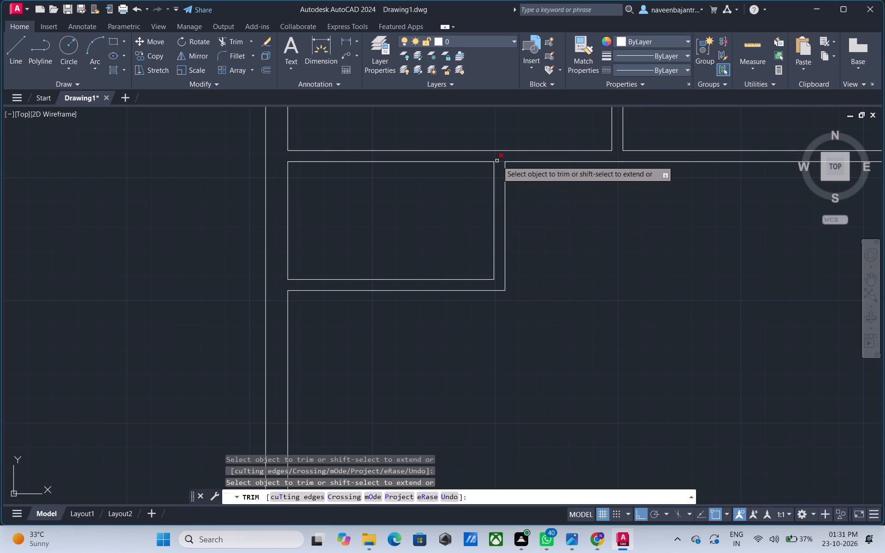
left_click(497, 161)
key("Escape")
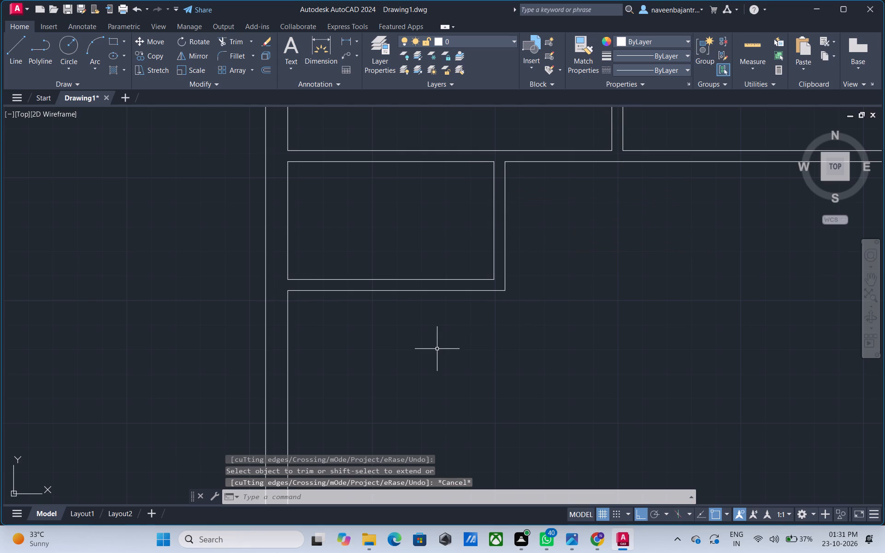
key("Escape")
Offset the lower face of the small room's bottom partition 4' downward.
type("o")
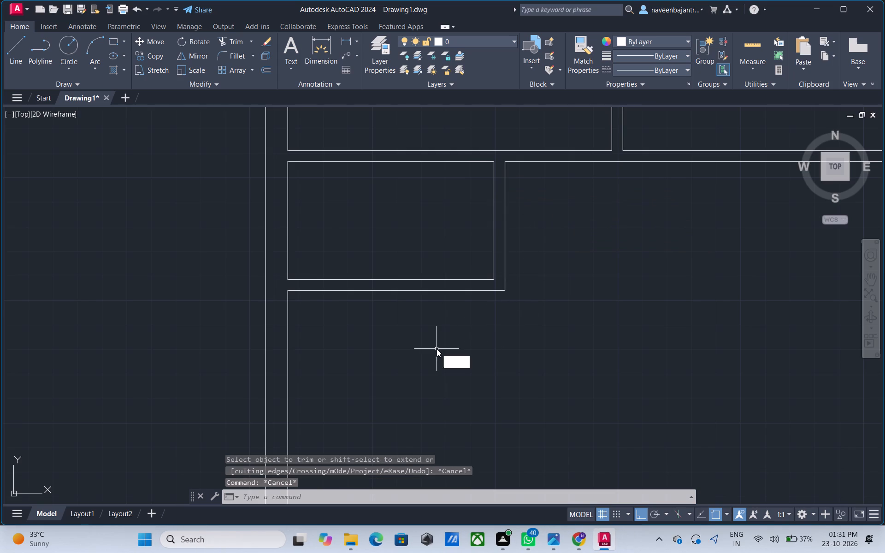
key("space")
key("4")
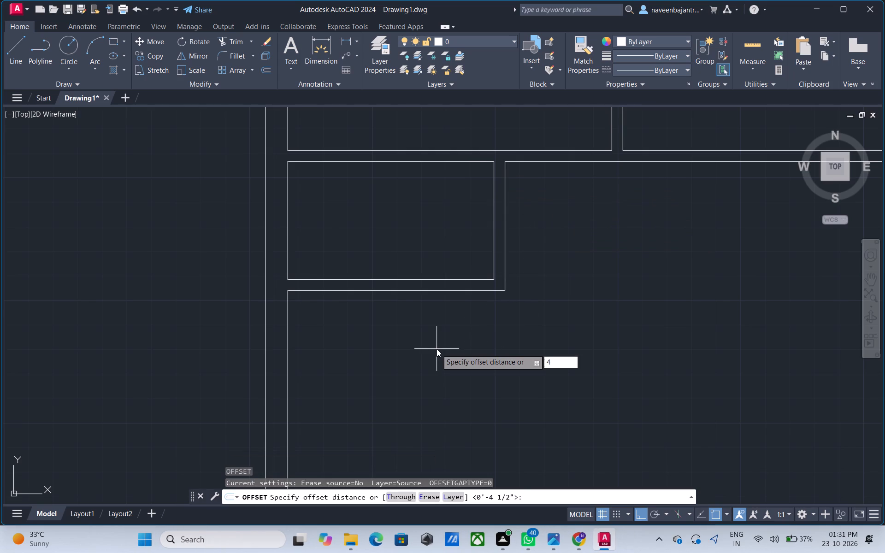
key("apostrophe")
key("Return")
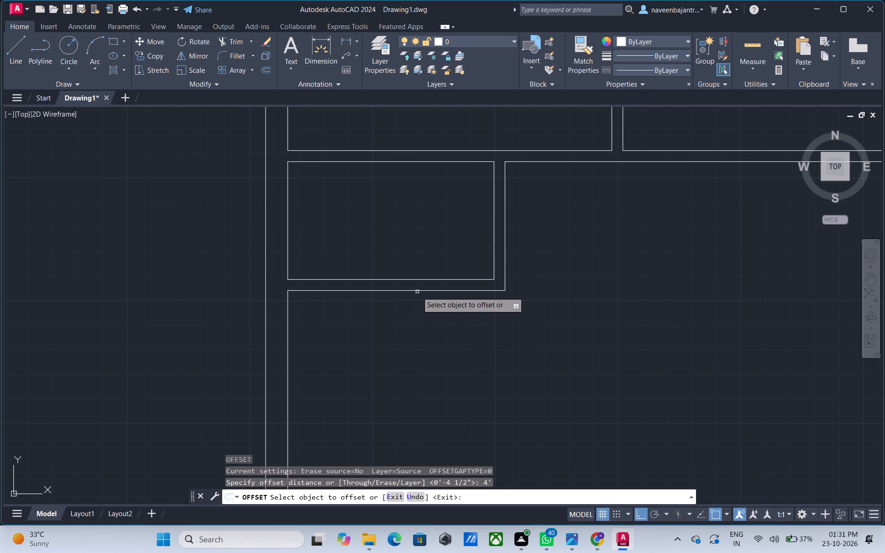
left_click(419, 291)
left_click(419, 340)
key("Escape")
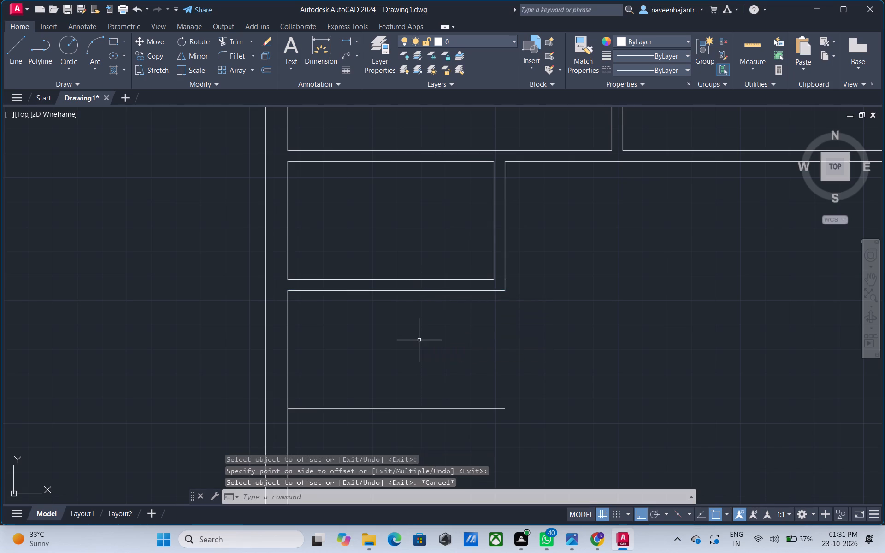
Offset the new lower horizontal line 4.5" downward to form the next partition's second face.
type("o 4.5")
key("shift+quotedbl")
key("Return")
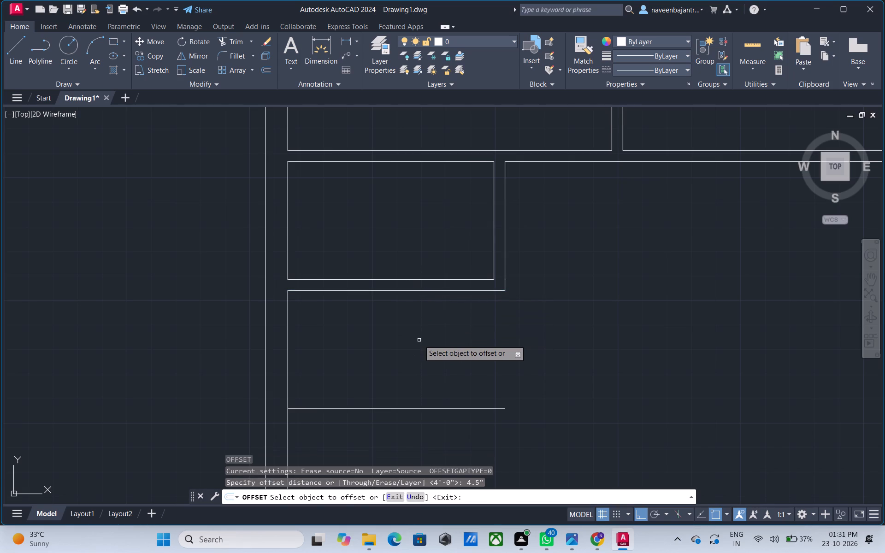
left_click(417, 410)
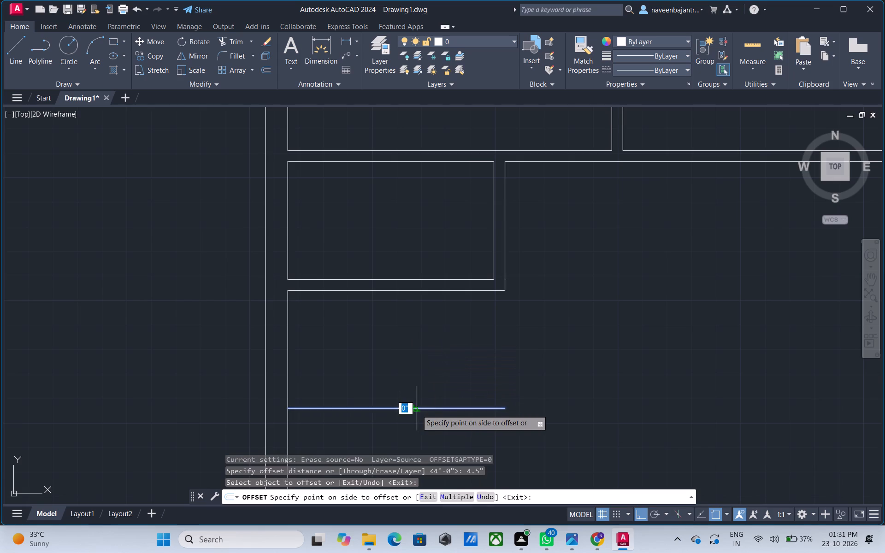
left_click(417, 421)
key("Escape")
Draw vertical lines down from the small room's outer and inner lower-right corners, to the new partition's upper line and past its lower line respectively.
key("l")
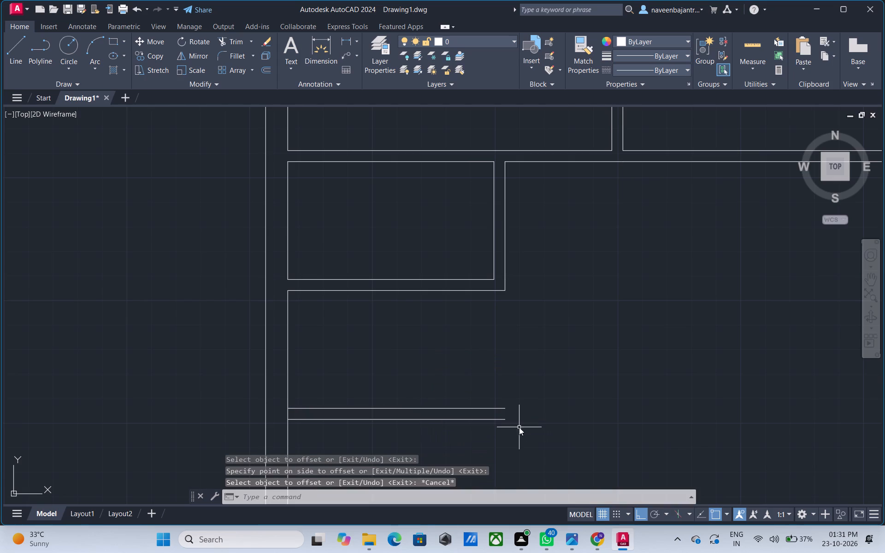
key("space")
left_click(508, 293)
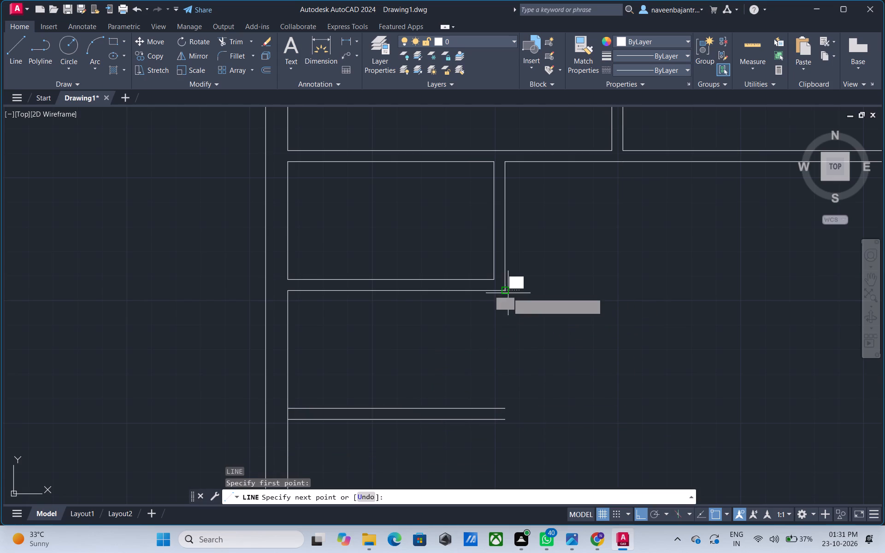
left_click(507, 407)
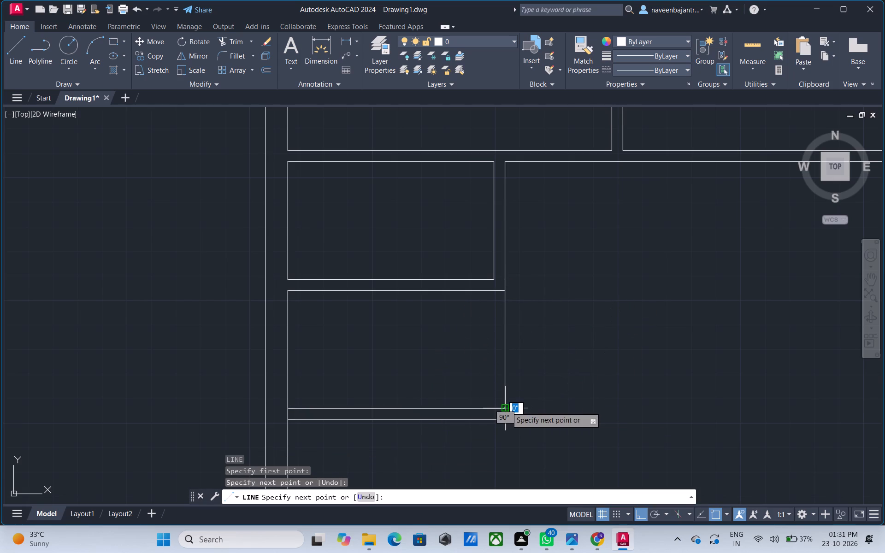
key("Escape")
key("l")
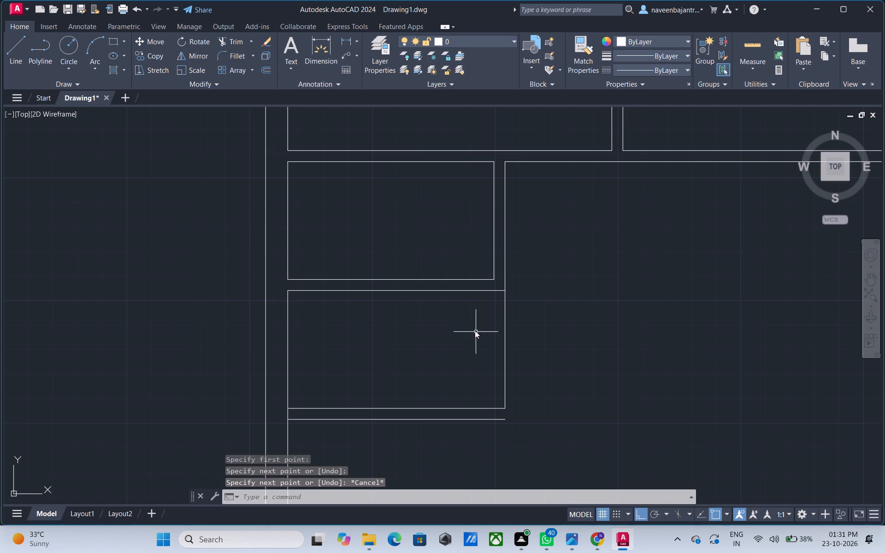
key("space")
left_click(491, 280)
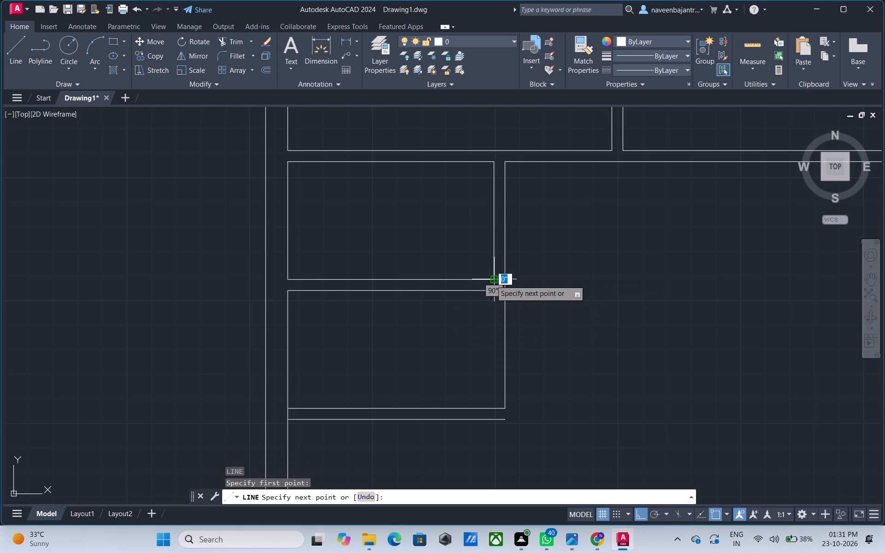
left_click(491, 435)
key("Escape")
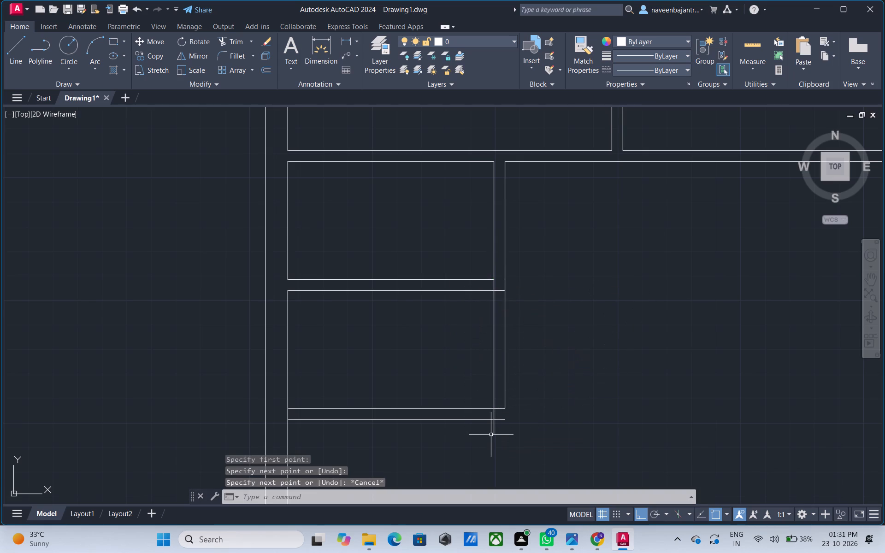
Draw a vertical line down from the small room's outer lower-right corner past the bottom partition's lower line.
type("l")
key("space")
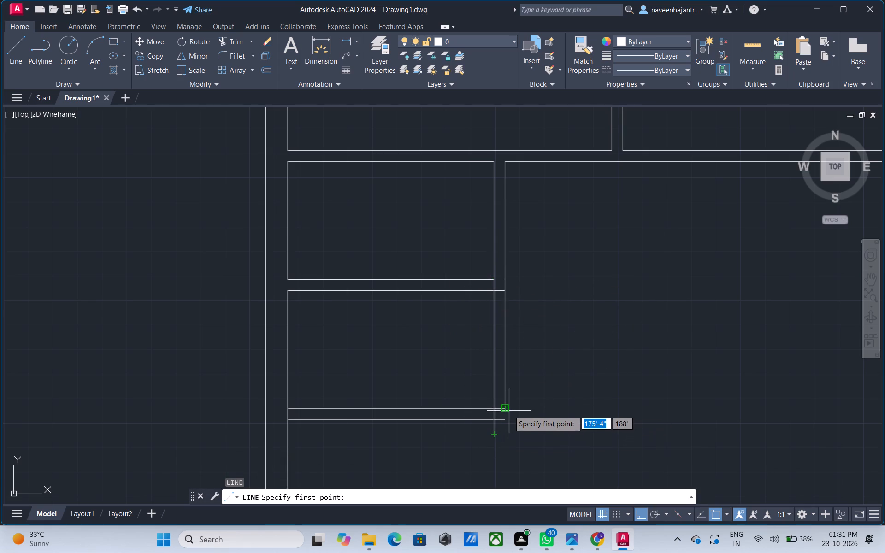
left_click(507, 409)
left_click(507, 438)
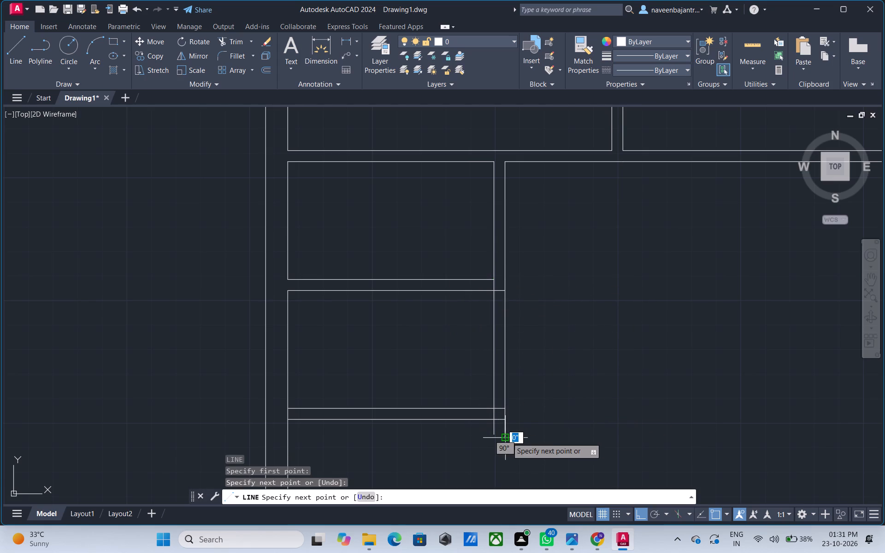
key("Escape")
Trim the two vertical stubs below the second small room and the segments crossing its partition junctions at the lower-right and upper-right corners.
type("tr")
key("space")
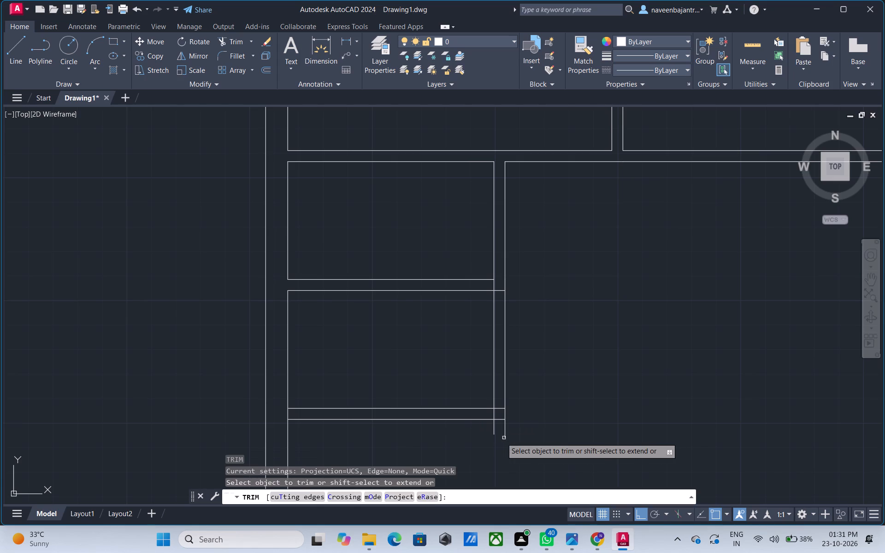
left_click(494, 433)
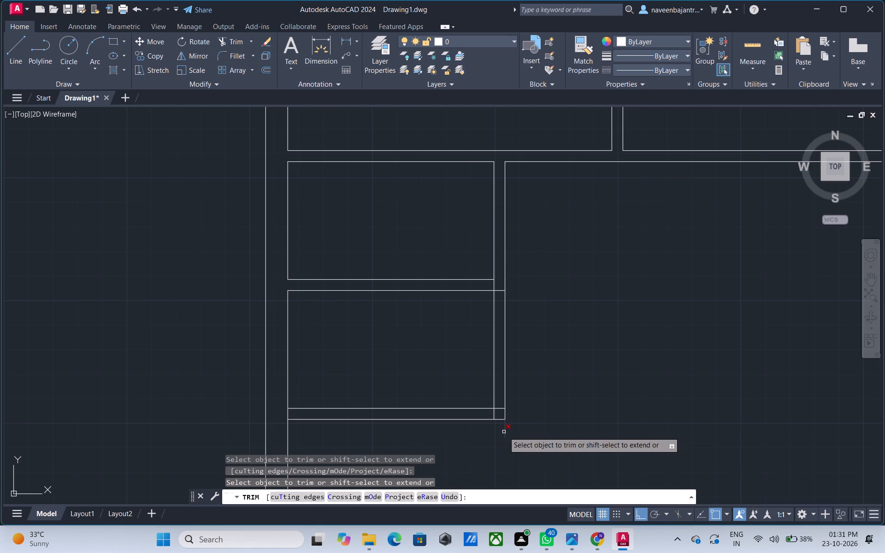
left_click(504, 432)
left_click(494, 417)
left_click(500, 409)
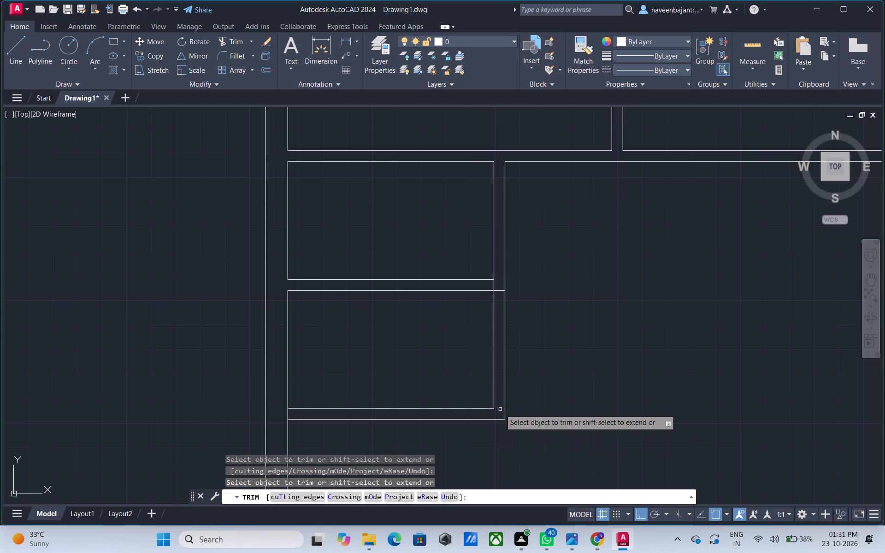
left_click(500, 289)
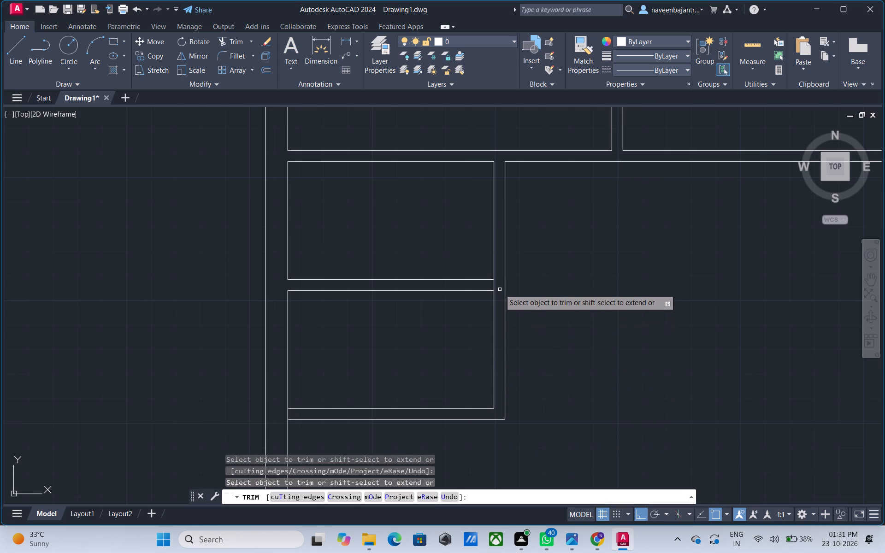
left_click(492, 285)
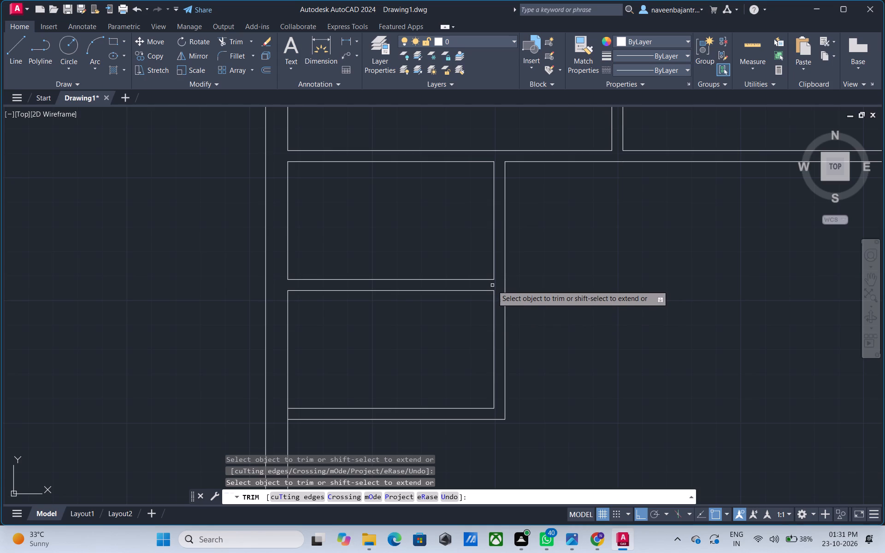
scroll(492, 285, "down", 4)
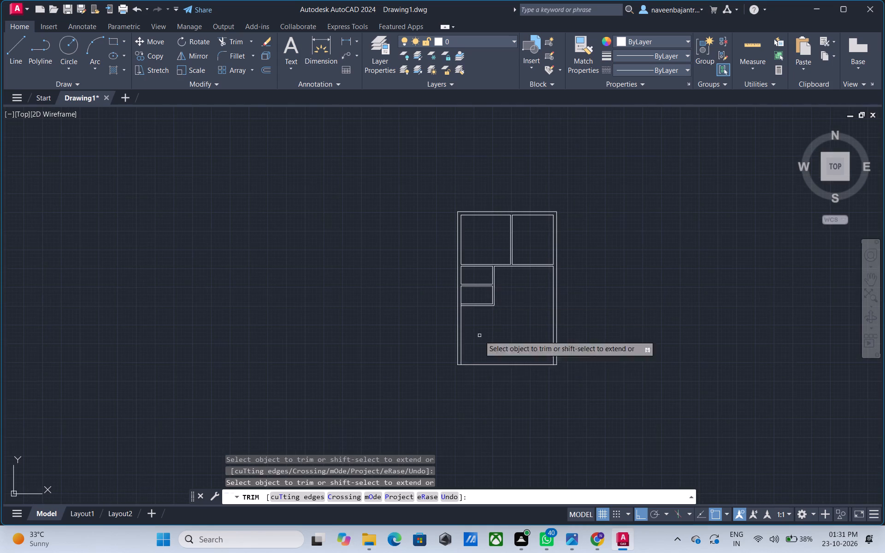
scroll(468, 365, "up", 2)
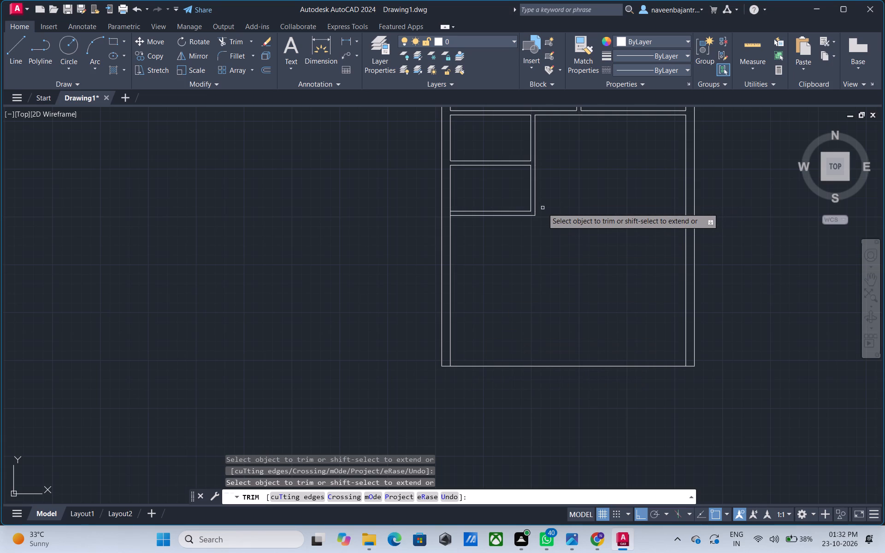
key("Escape")
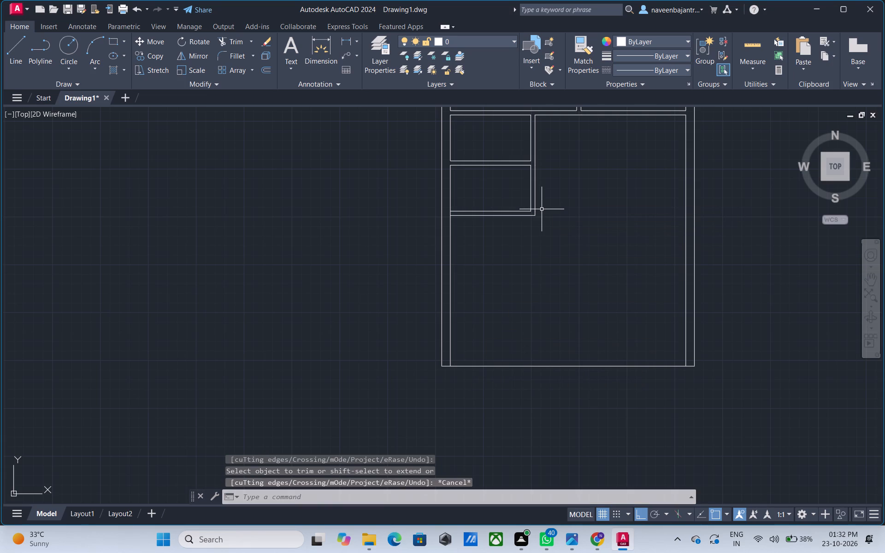
type("o 1")
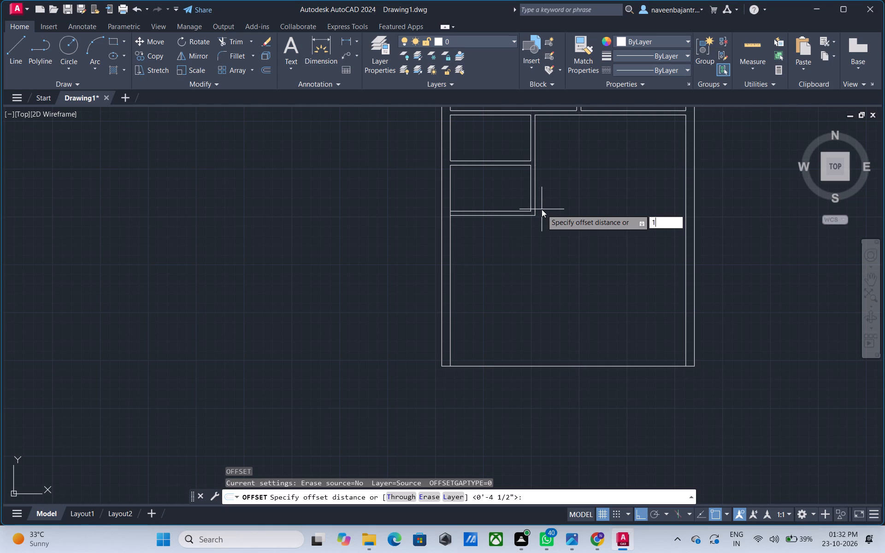
key("Escape")
Trim the left outer wall's inner face between the two lines of the second small room's bottom partition.
type("tr")
key("space")
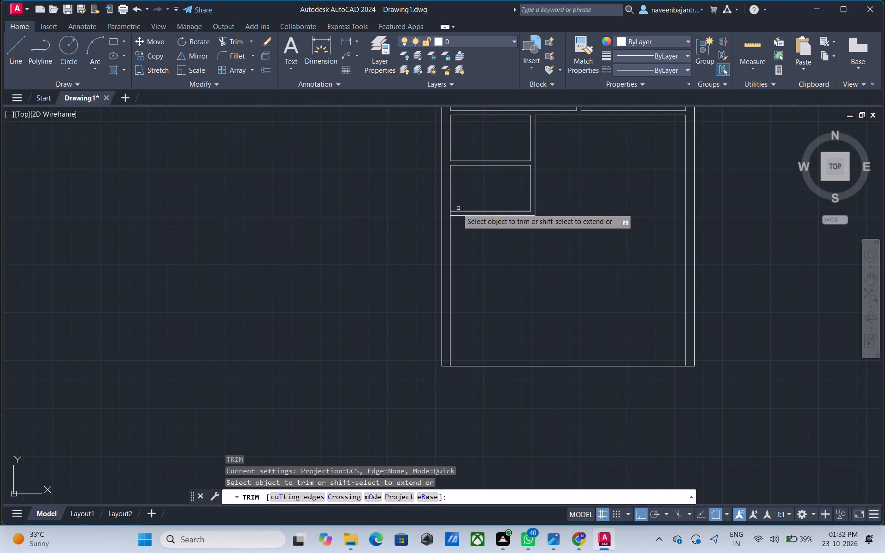
scroll(452, 215, "up", 2)
left_click(448, 215)
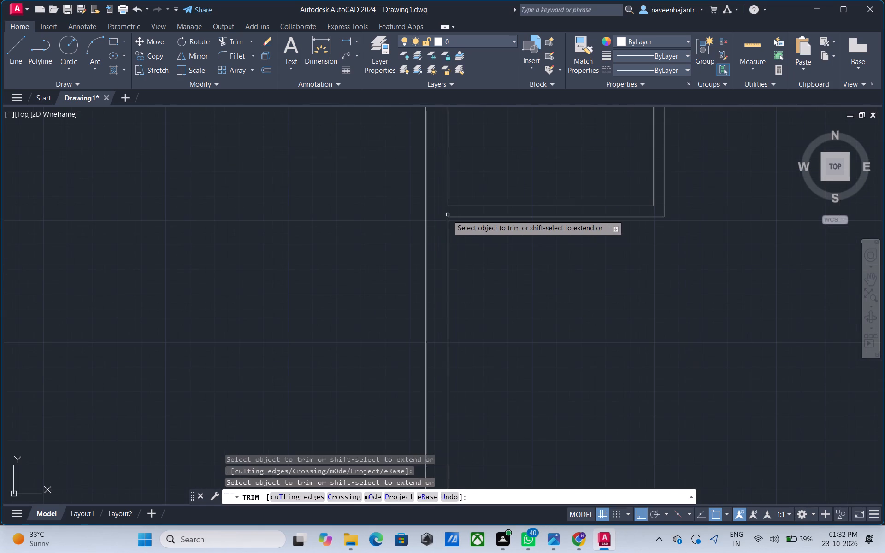
scroll(564, 261, "down", 2)
key("Escape")
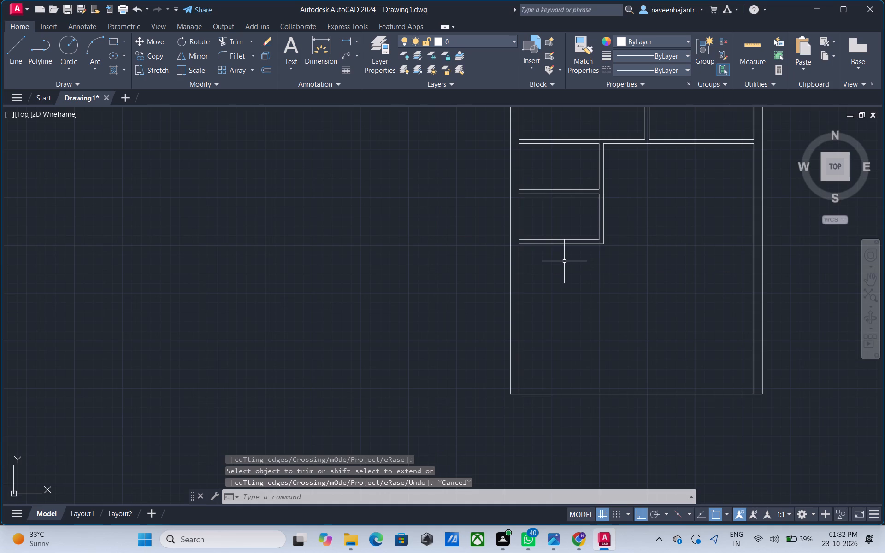
Offset the left outer wall's inner face below the small rooms 10' to the right.
key("Escape")
type("o 10'")
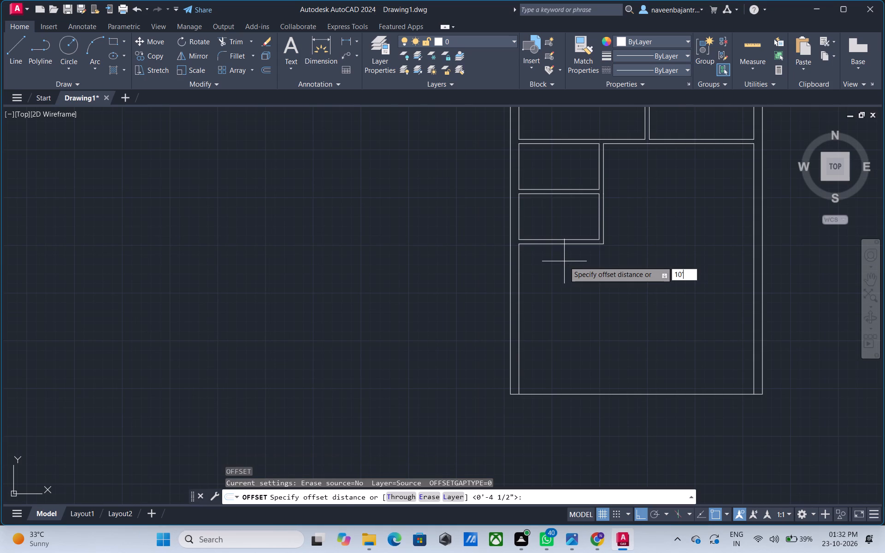
key("Return")
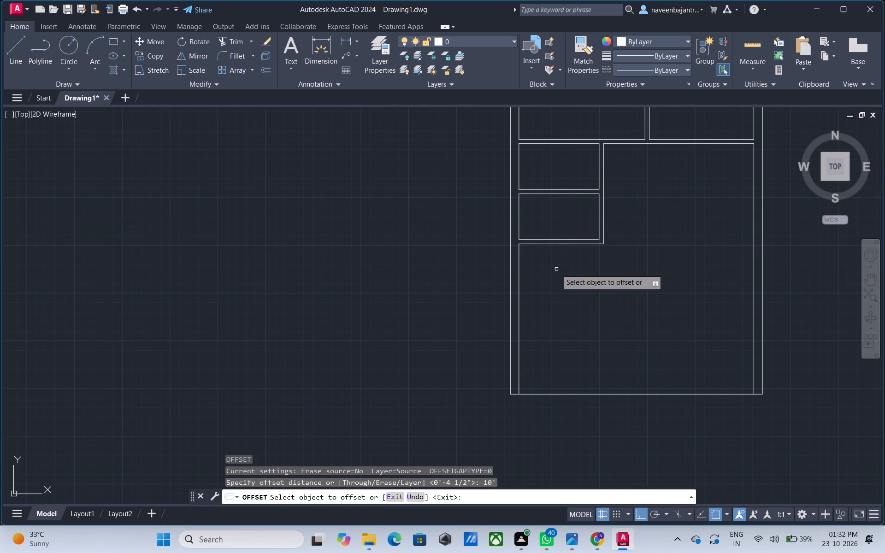
left_click(520, 307)
left_click(561, 307)
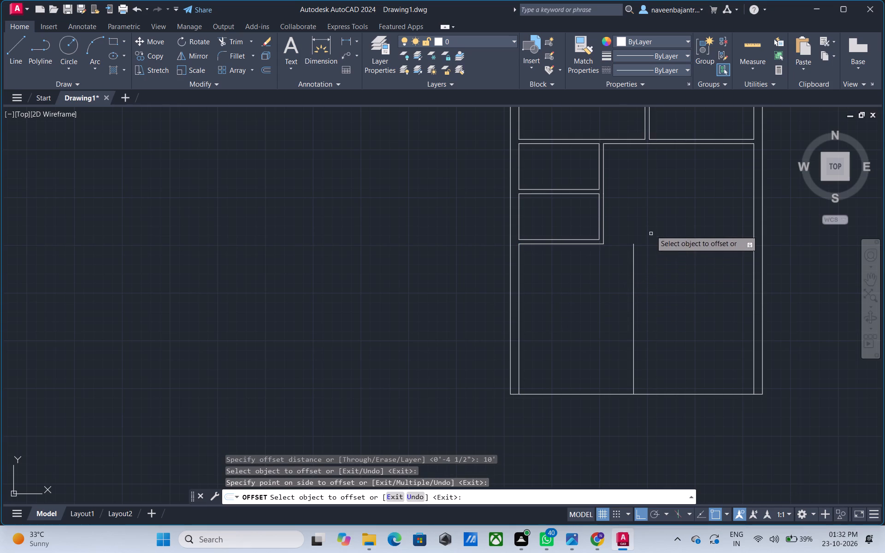
key("Escape")
Draw a line rightward from the second small room's inner lower-right corner past the 10' offset line, and continue that vertical upward across it.
scroll(651, 228, "up", 2)
type("l")
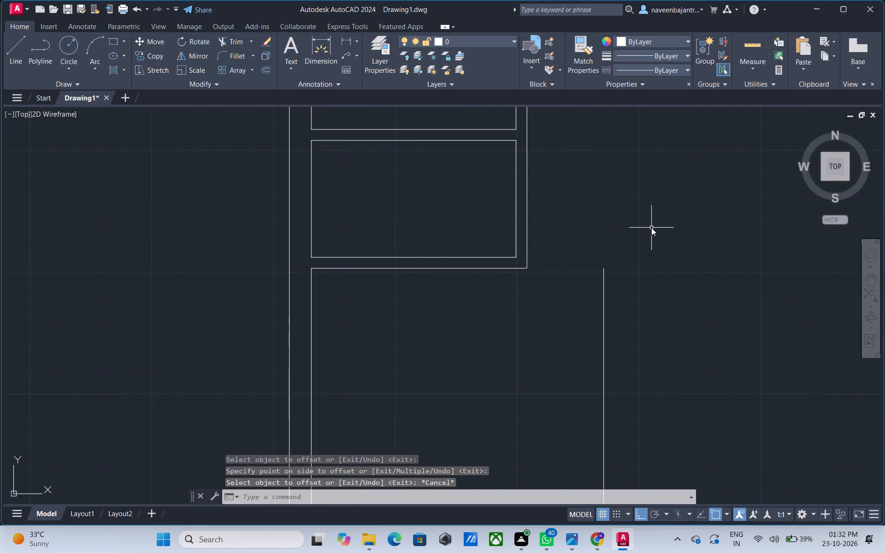
key("space")
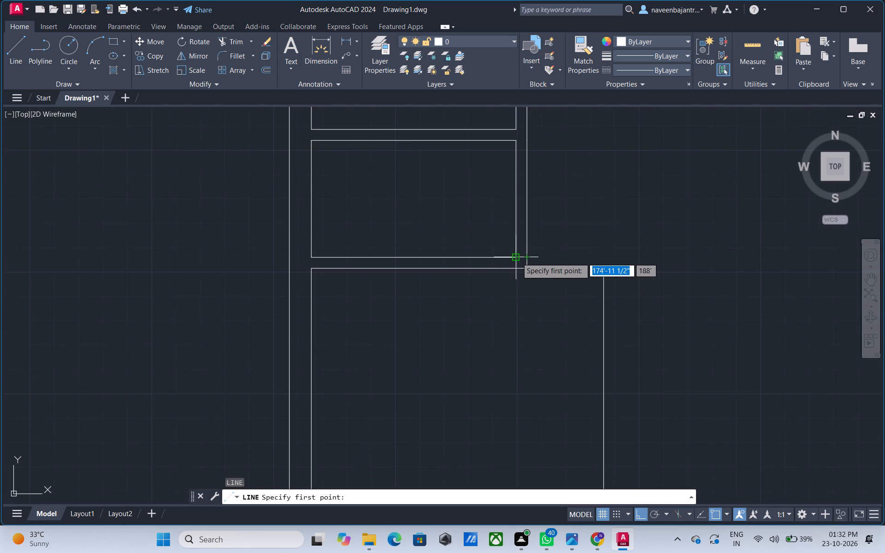
left_click(517, 258)
left_click(637, 256)
key("Escape")
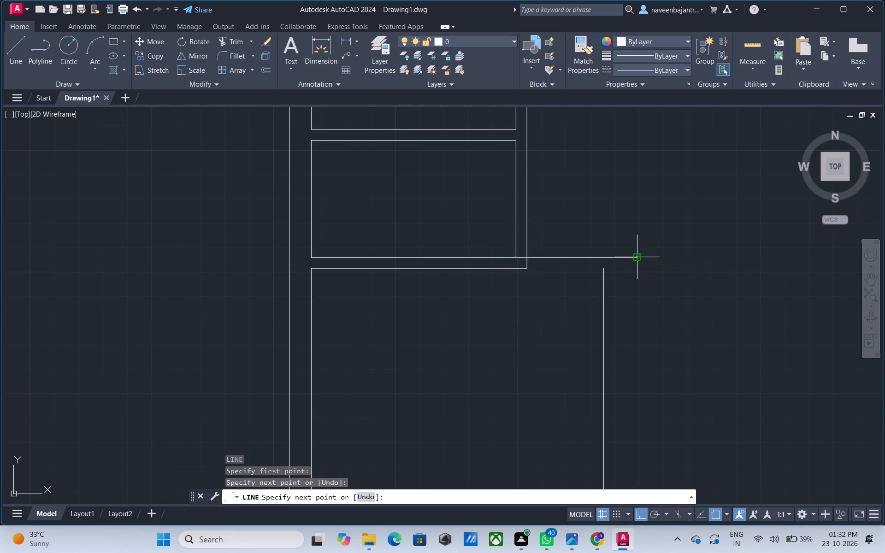
type("l")
key("space")
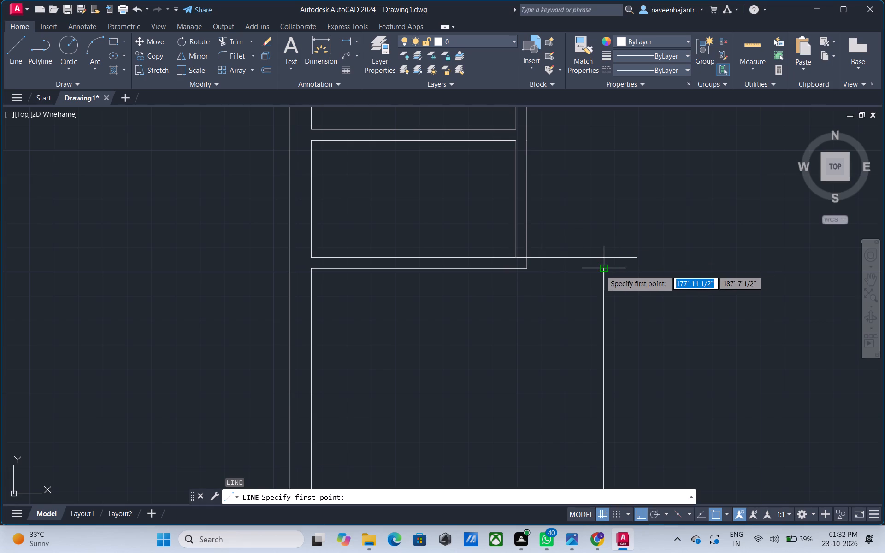
left_click(601, 271)
left_click(601, 244)
key("Escape")
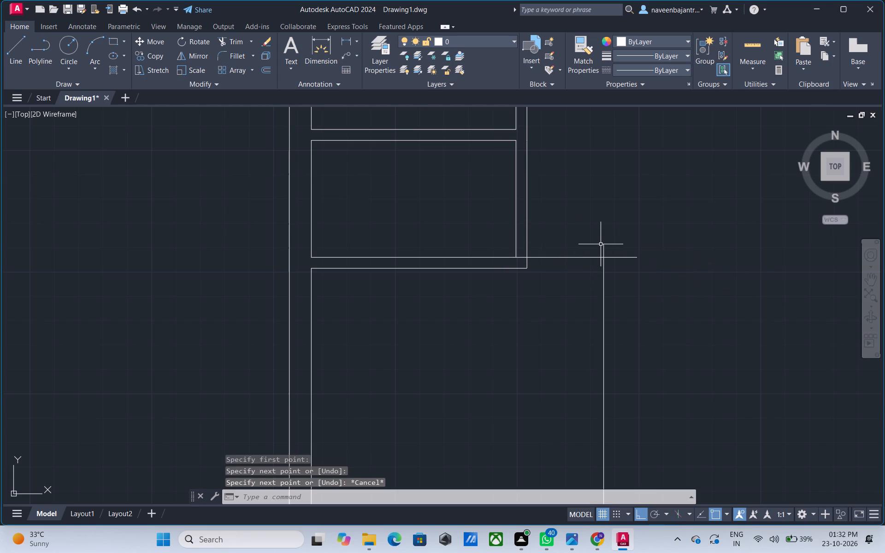
Trim the horizontal and vertical overhangs where the extended partition line meets the 10' offset line.
type("tr")
key("space")
left_click(618, 257)
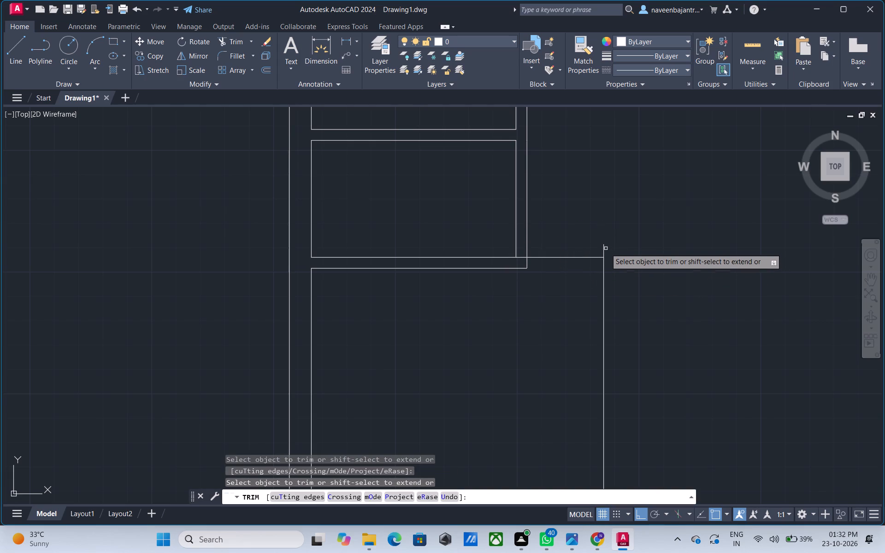
left_click(603, 250)
key("Escape")
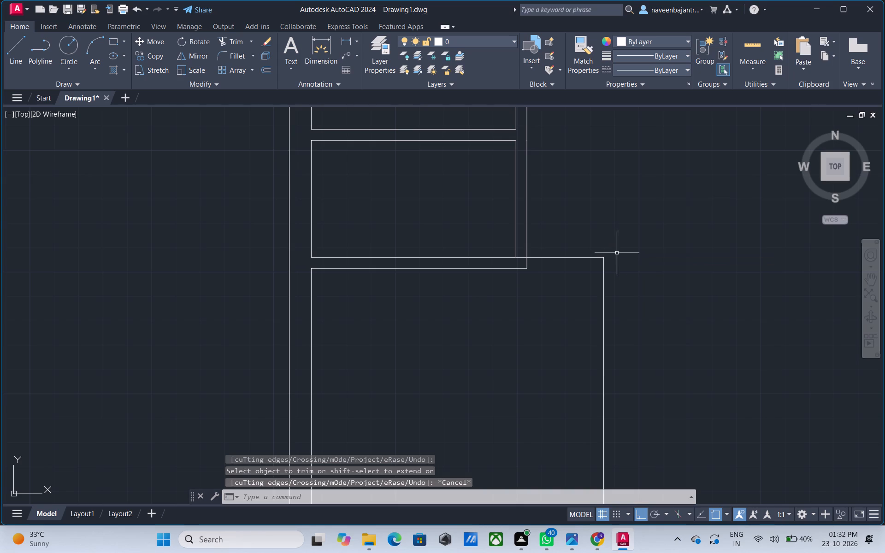
Draw the partition's lower face rightward from the second small room's outer lower-right corner past the 10' offset line.
type("l")
key("space")
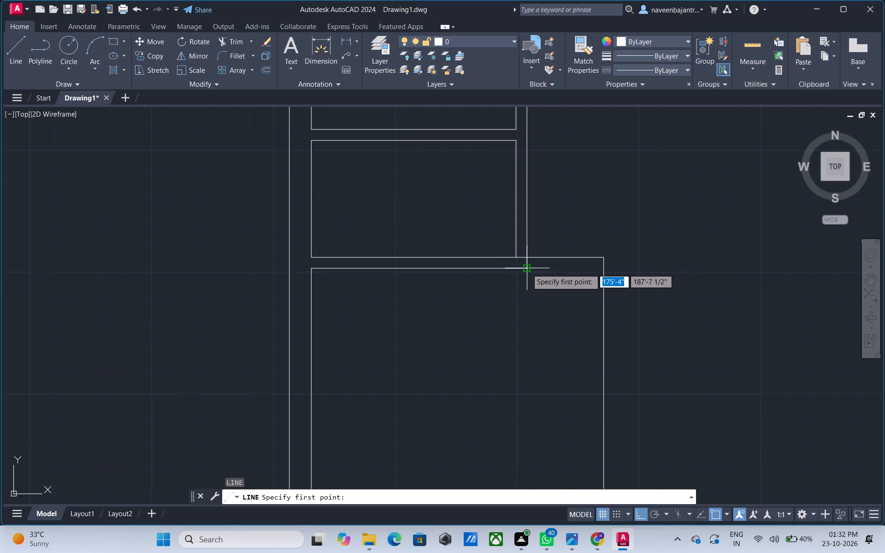
left_click(527, 269)
left_click(631, 272)
key("Escape")
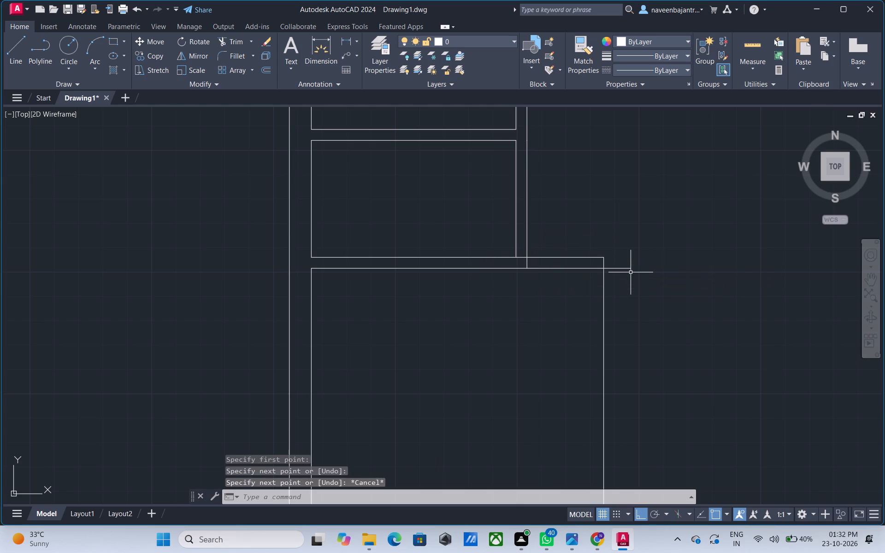
Trim the lower face's overhang and the vertical and horizontal segments closing the junction at the second small room's lower-right corner.
type("tr")
key("space")
left_click(615, 269)
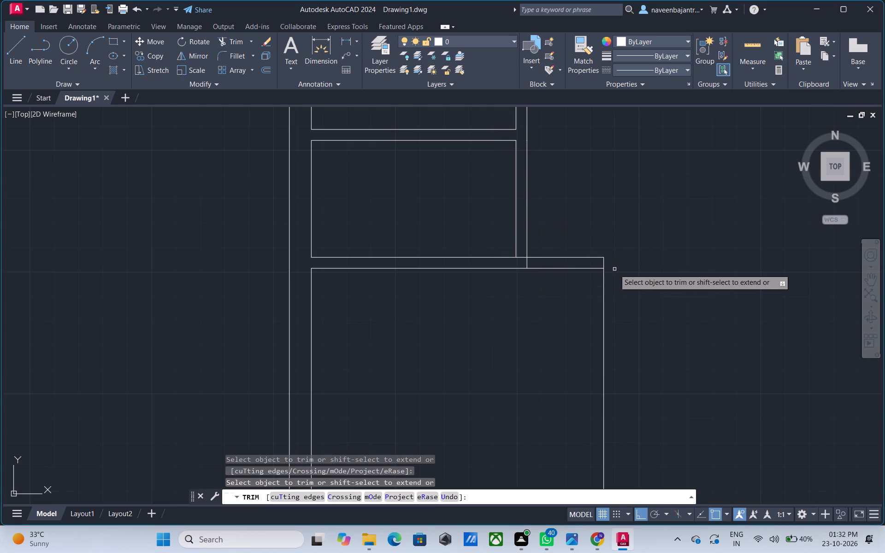
left_click(526, 263)
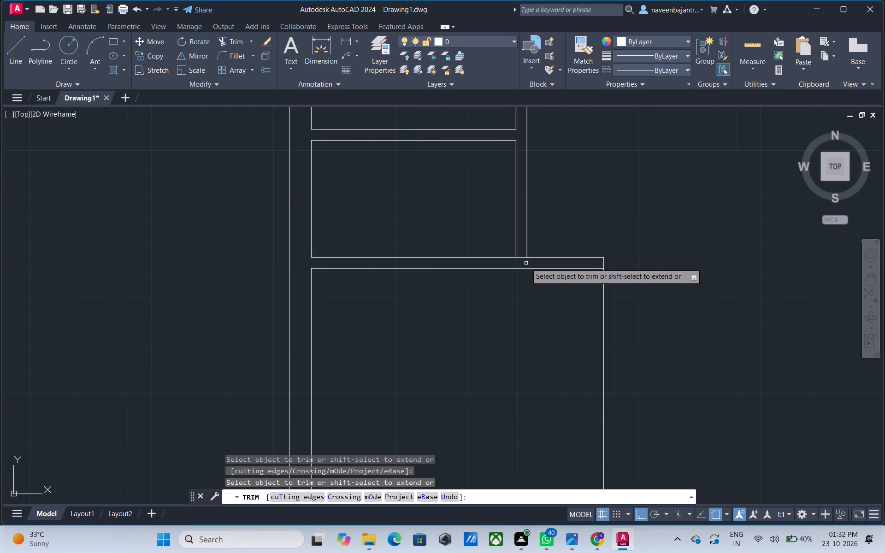
left_click(523, 258)
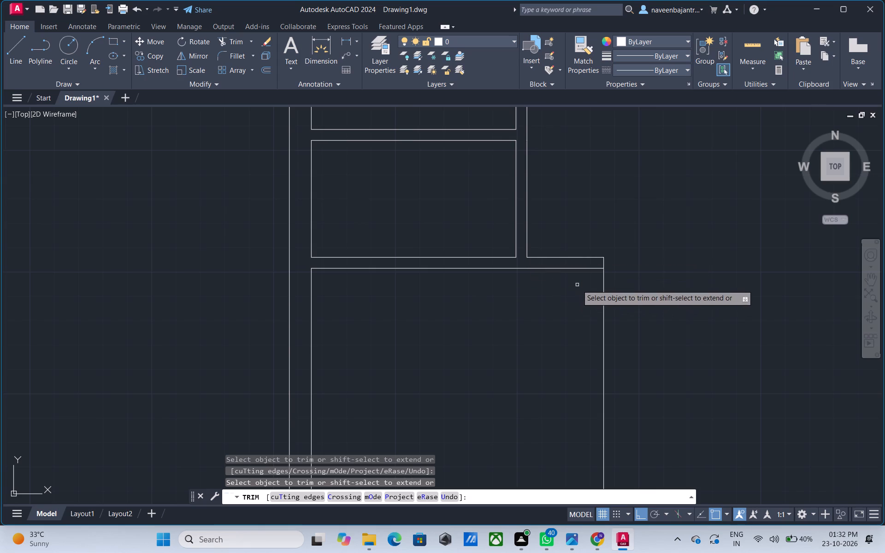
key("Escape")
Offset the lower room's right vertical line 4.5" to the right to form the partition's second face.
scroll(606, 292, "down", 1)
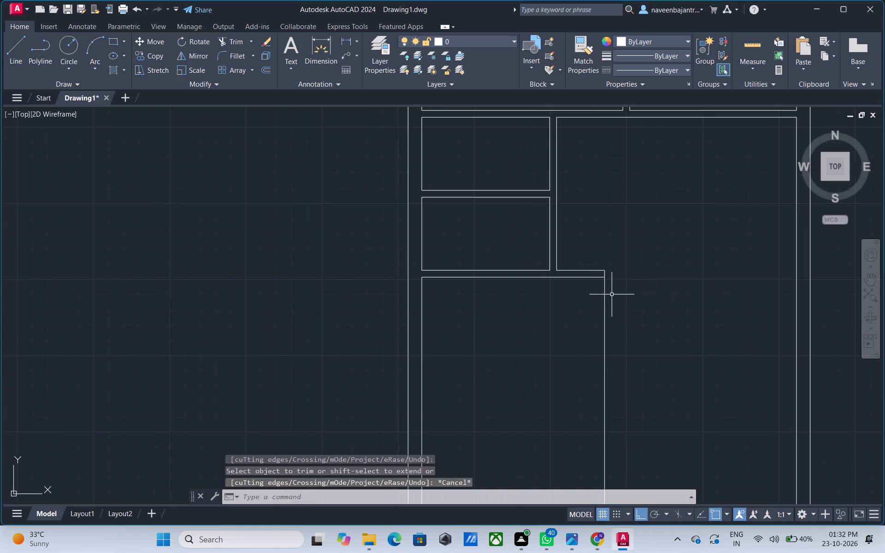
scroll(623, 296, "down", 1)
key("Escape")
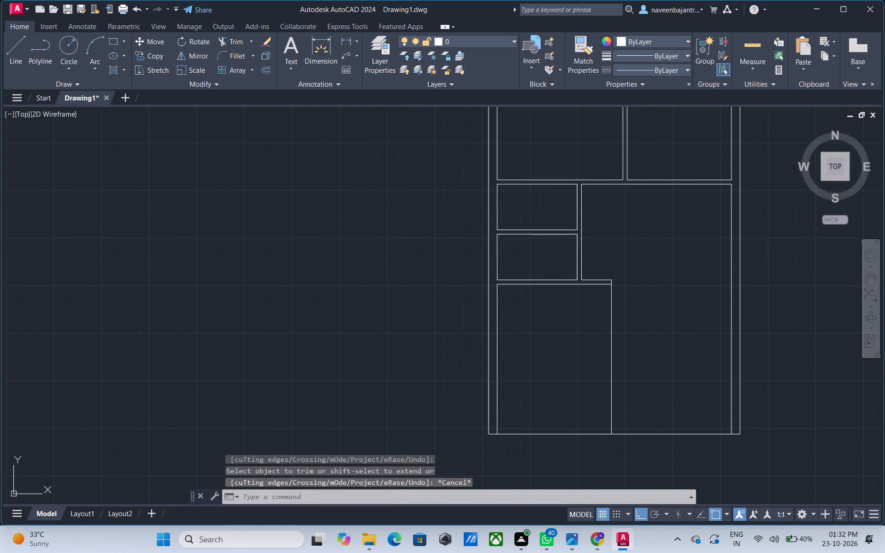
type("o 4.5")
key("shift+quotedbl")
key("Return")
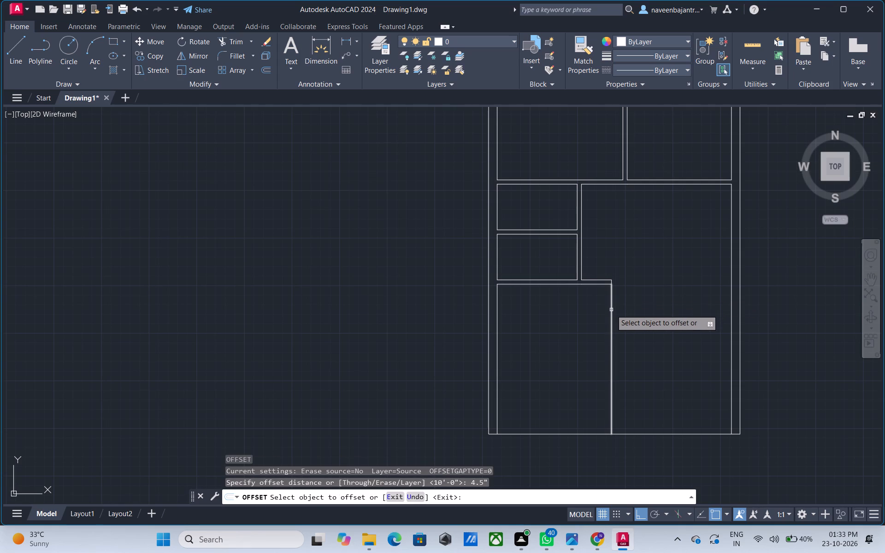
left_click(611, 310)
left_click(654, 309)
scroll(651, 307, "up", 1)
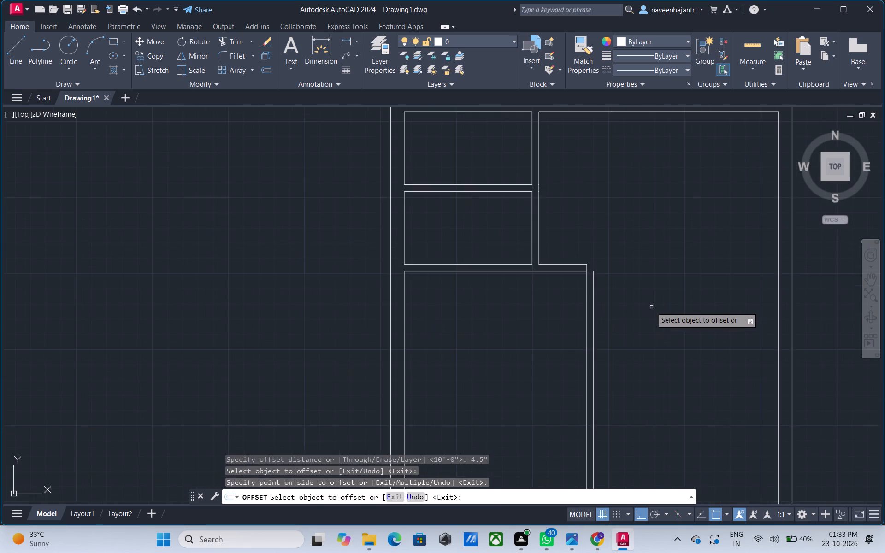
scroll(651, 307, "up", 1)
key("Escape")
Draw a vertical line up from the new partition face's top end past the horizontal partition's upper line.
type("l")
key("space")
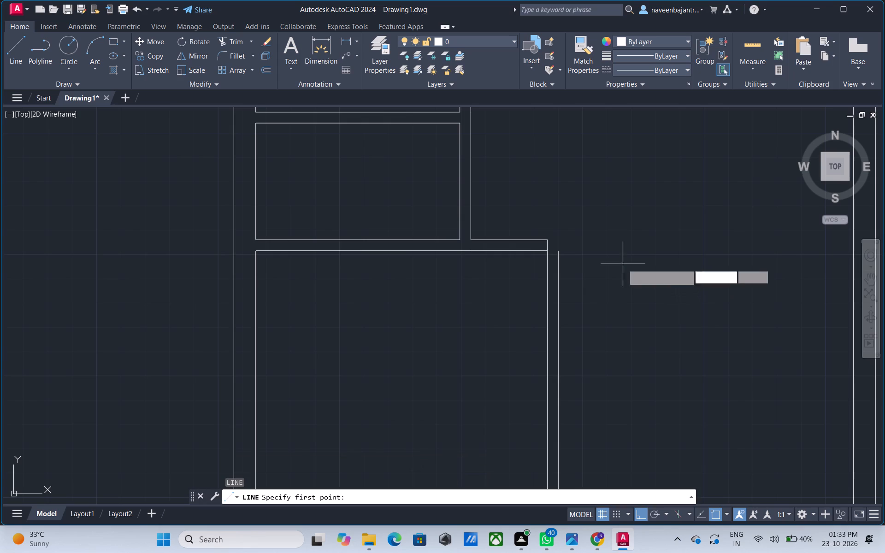
left_click(559, 250)
left_click(559, 224)
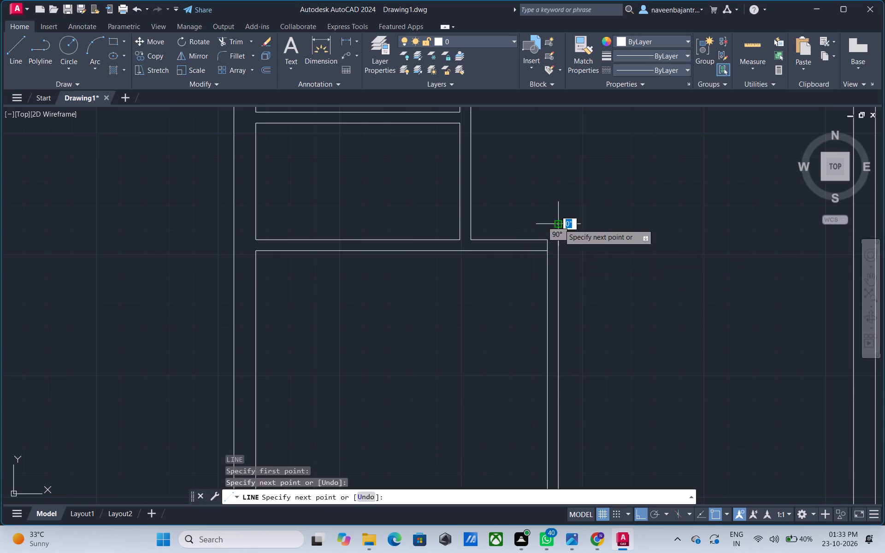
Draw a horizontal line right from the end of the partition's upper line past the lower room's outer partition face.
key("Escape")
type("l")
key("space")
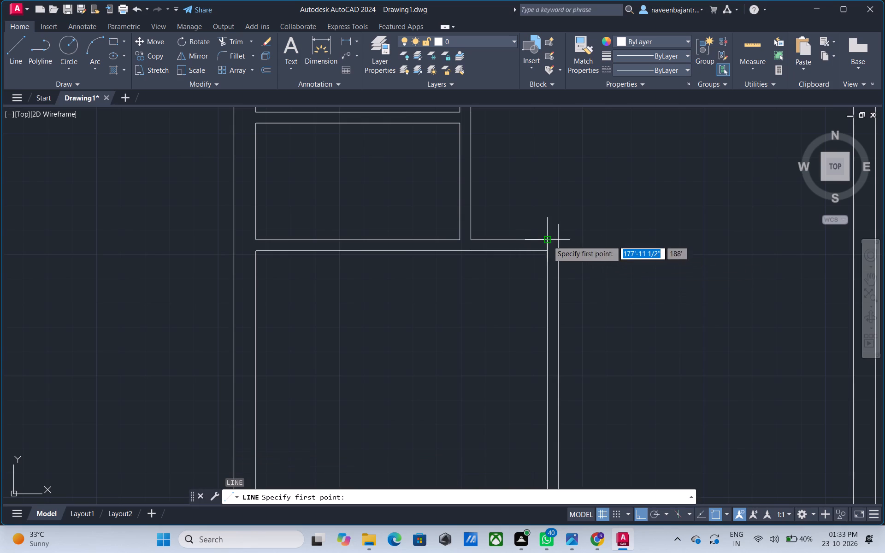
left_click(548, 241)
left_click(587, 241)
key("Escape")
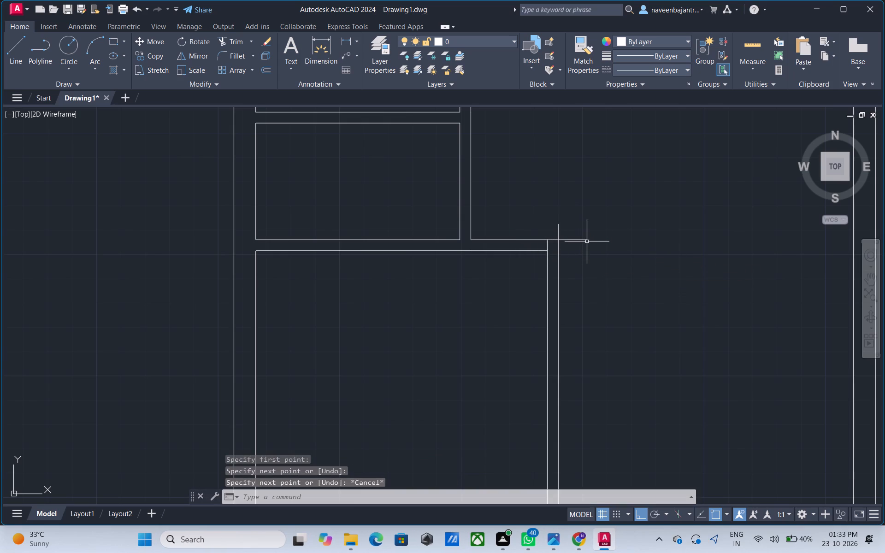
key("Escape")
Trim the two line overhangs and the short vertical segment closing the partition junction at the lower room's upper-right corner.
type("tr")
key("space")
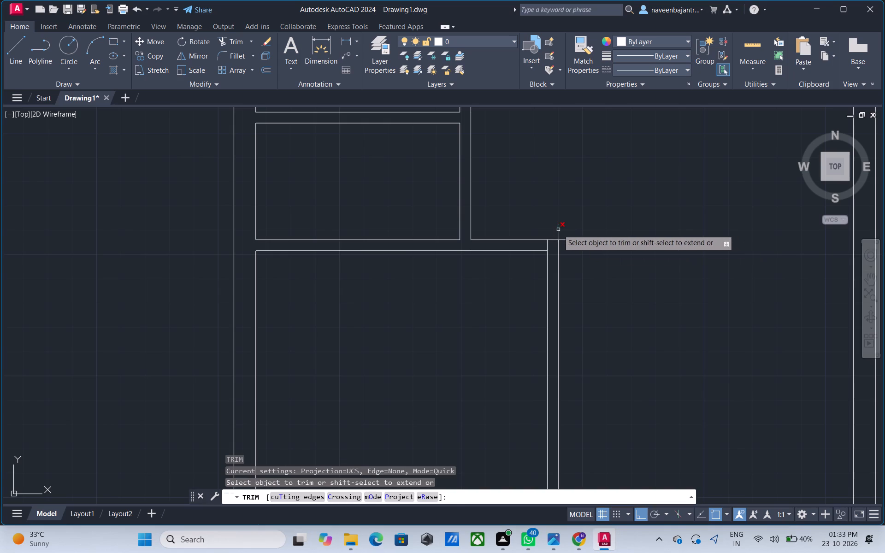
left_click(557, 229)
left_click(572, 238)
left_click(547, 243)
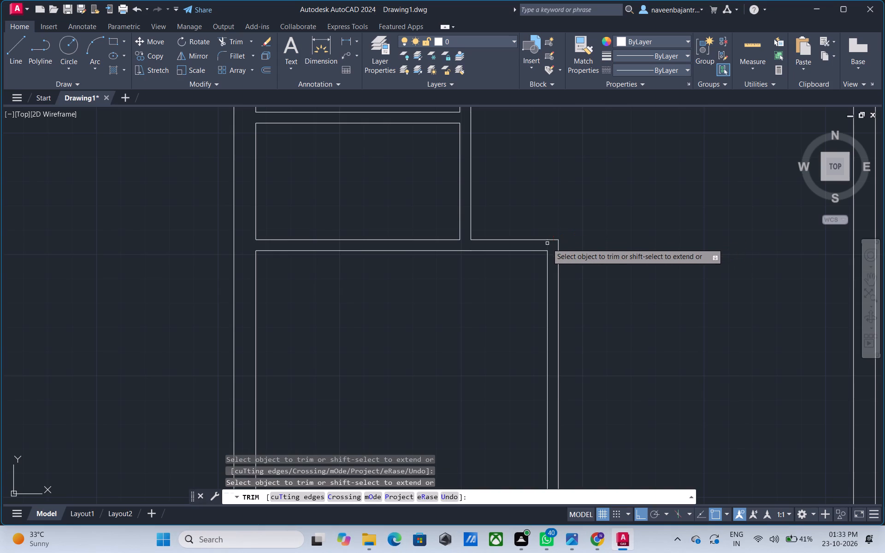
key("Escape")
scroll(594, 249, "down", 3)
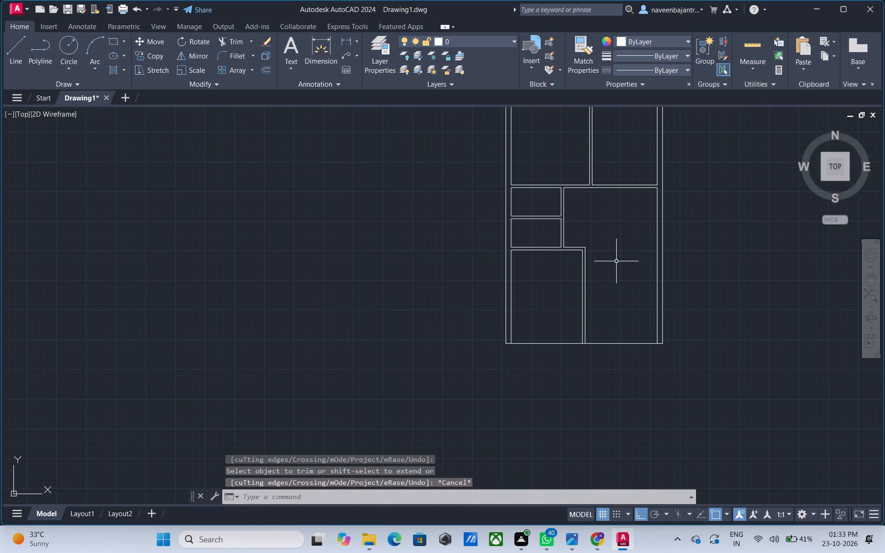
key("Escape")
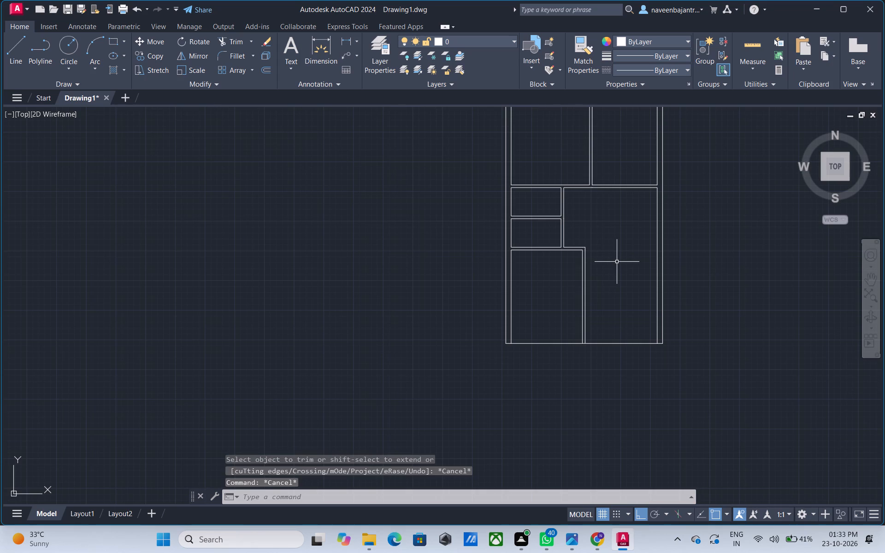
Offset both segments of the lower room's top line 10' downward to set the room's depth.
type("o 10")
key("apostrophe")
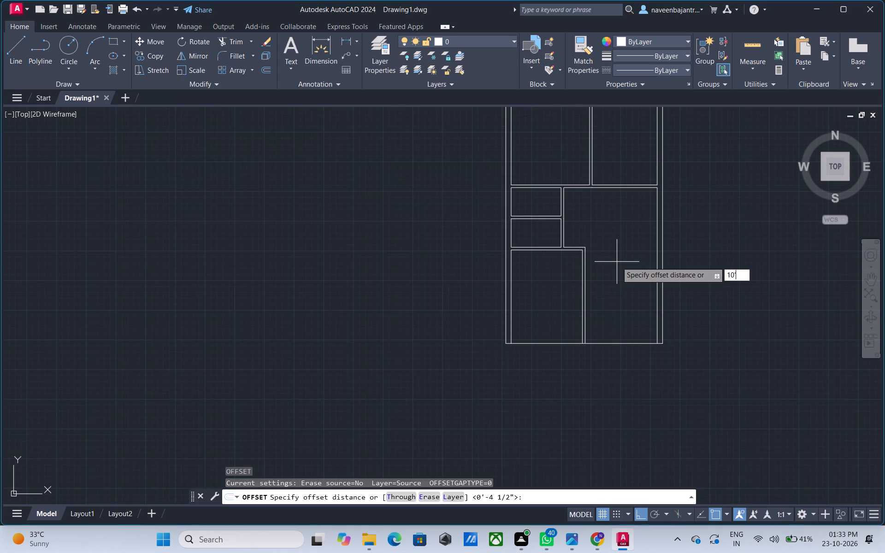
key("Return")
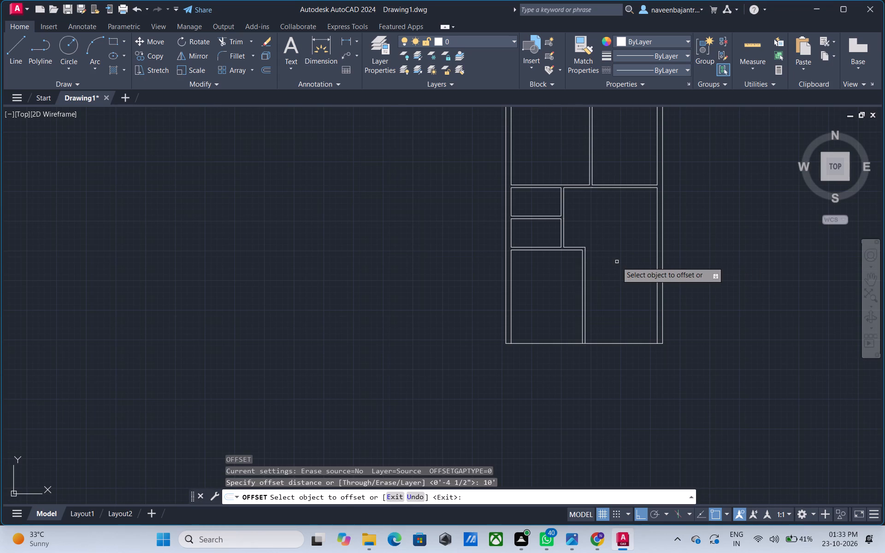
left_click(556, 251)
left_click(555, 277)
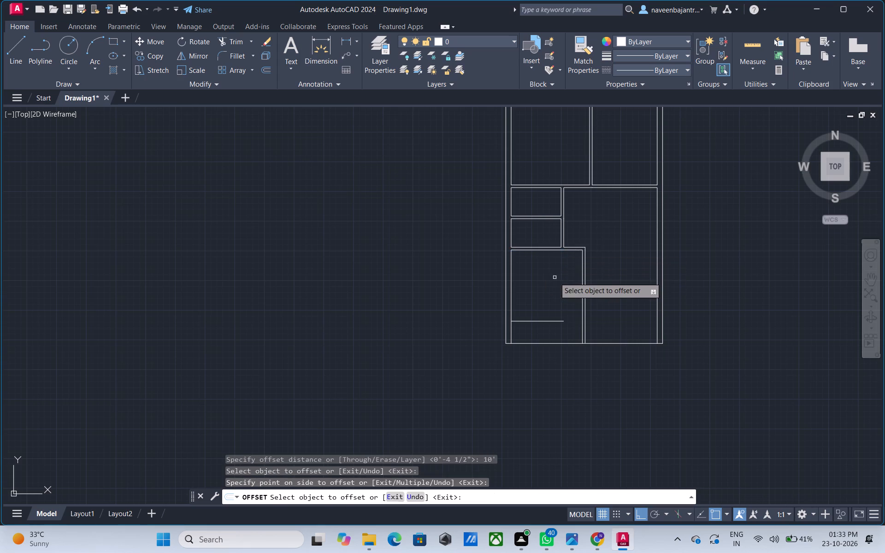
left_click(570, 250)
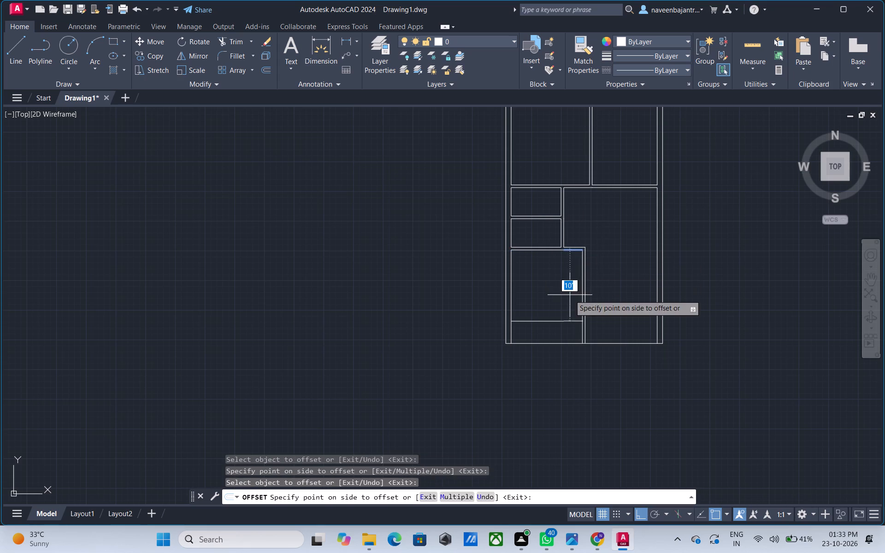
left_click(570, 295)
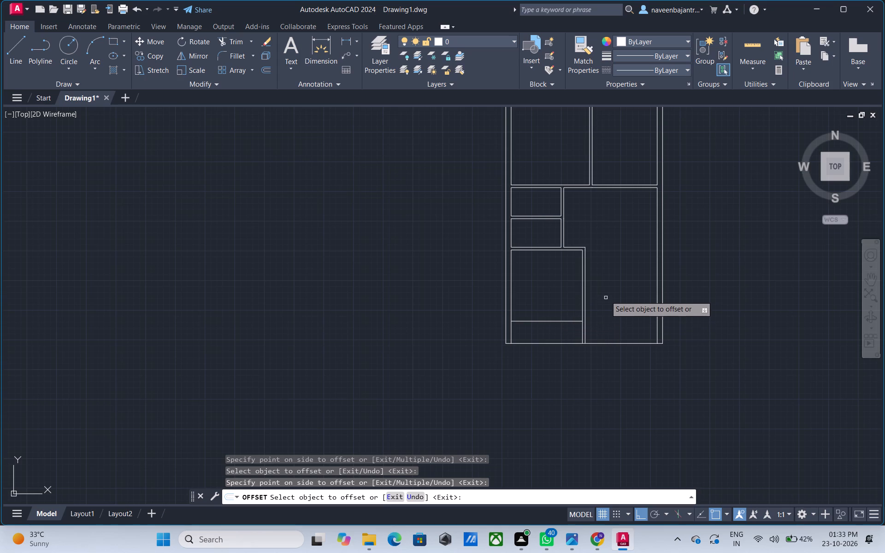
Offset both segments of the lower room's bottom line 9" downward to form the front wall's outer face.
middle_click_drag(607, 288, 523, 344)
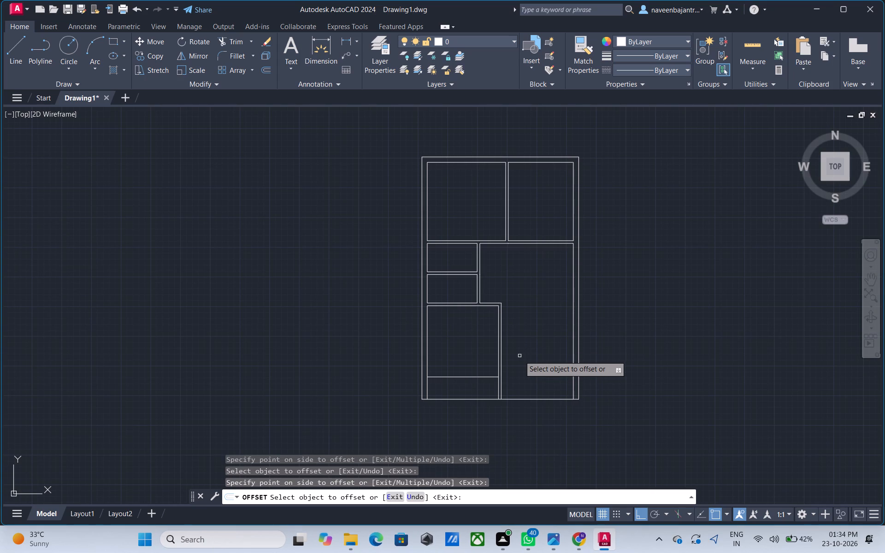
scroll(474, 383, "up", 3)
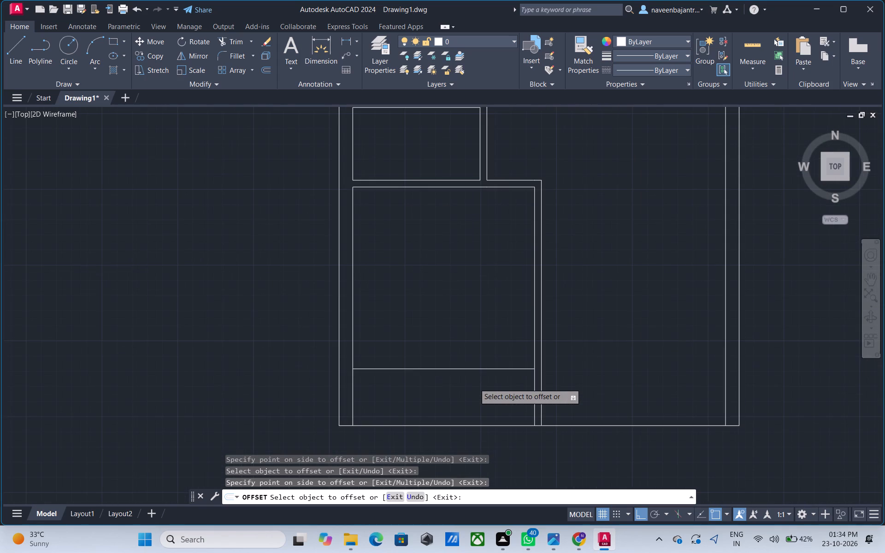
key("Escape")
type("o 9")
key("shift+quotedbl")
key("Return")
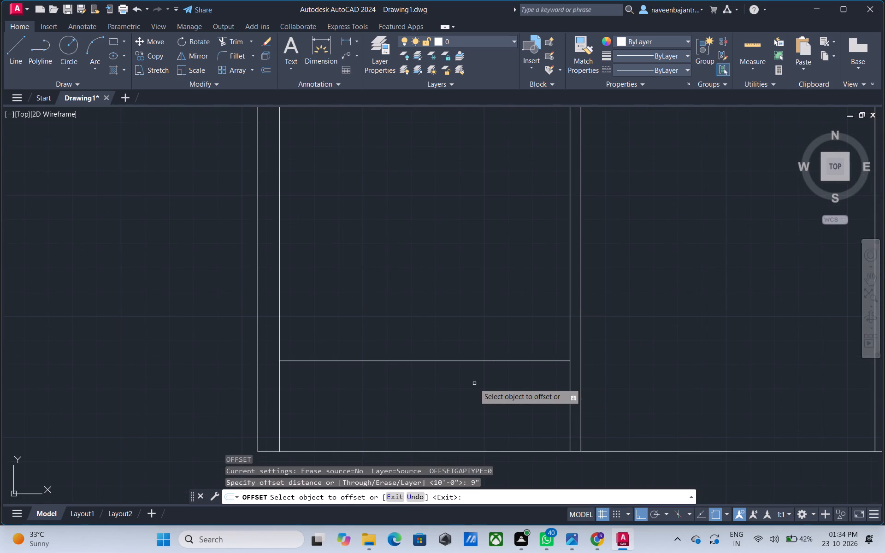
left_click_drag(485, 360, 486, 366)
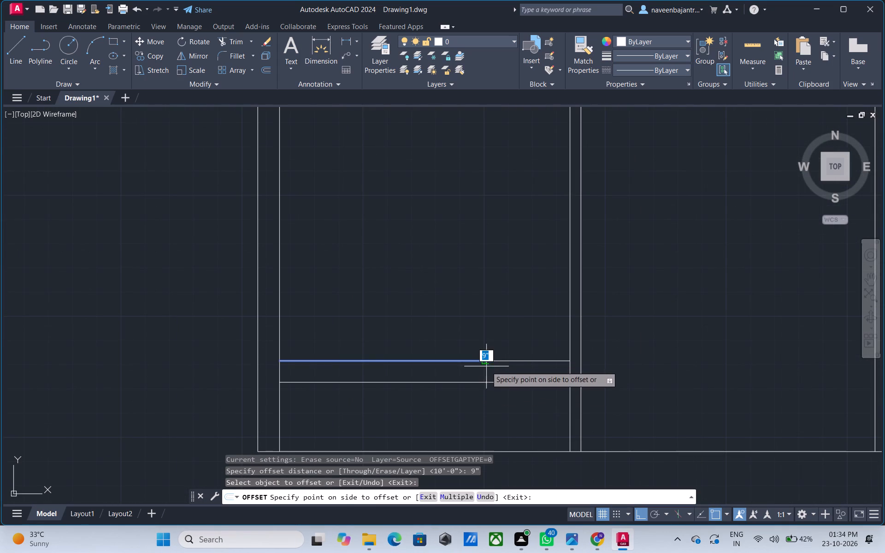
left_click(485, 374)
left_click(528, 361)
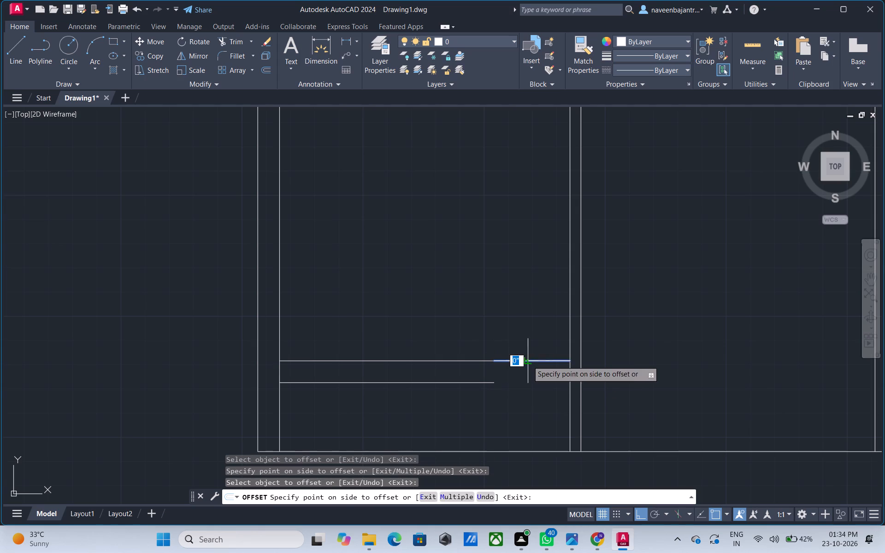
left_click(520, 378)
key("Escape")
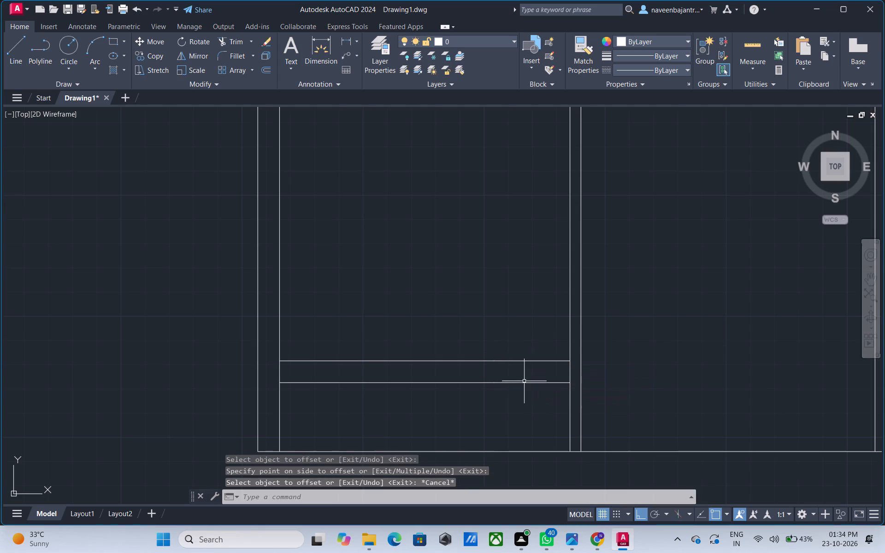
Extend the front wall's outer face with a line drawn right past the vertical partition's outer face.
type("l")
key("space")
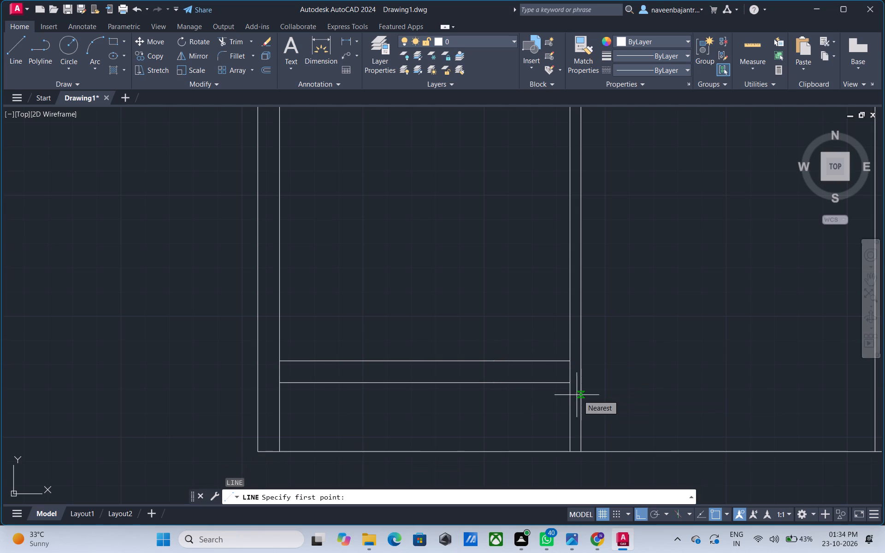
left_click(573, 386)
left_click(601, 386)
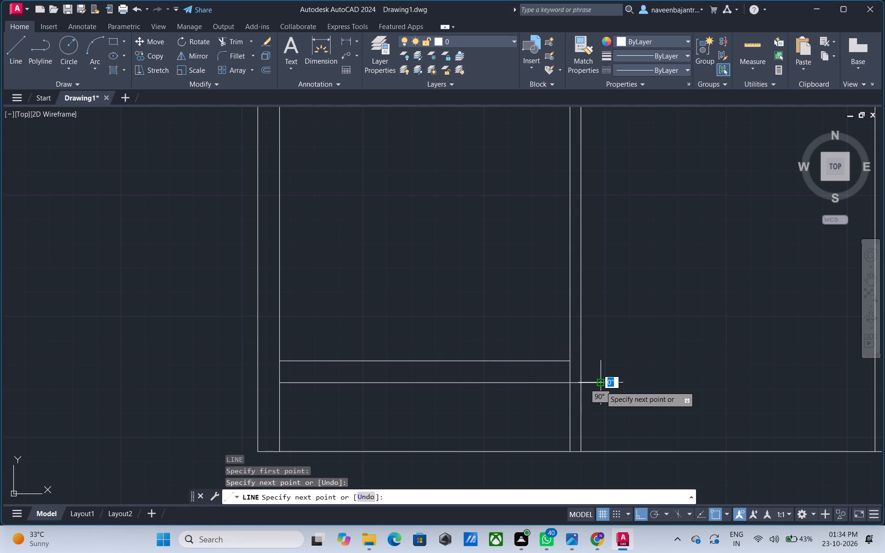
key("Escape")
Trim the vertical partition faces below the front wall, the outer face's overhang, and the segments closing the wall's two end junctions.
type("tr")
key("space")
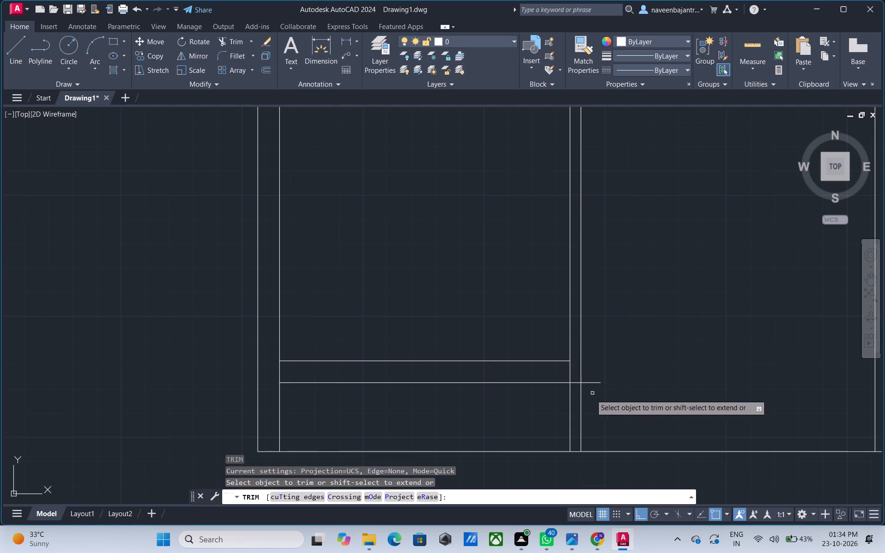
left_click(571, 411)
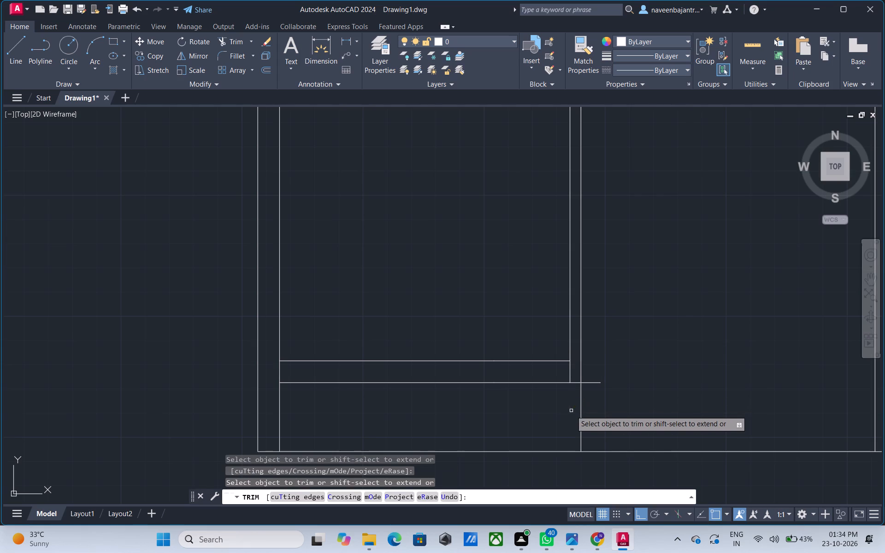
left_click(581, 410)
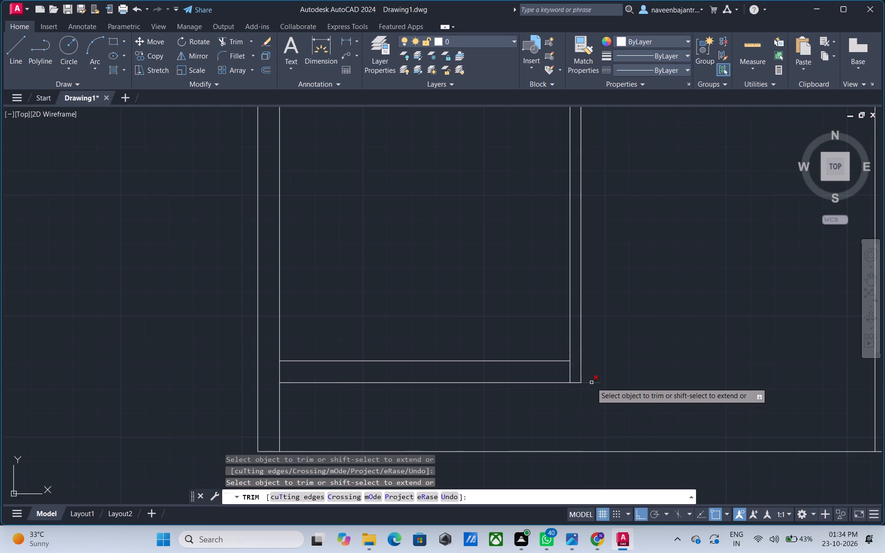
left_click(591, 382)
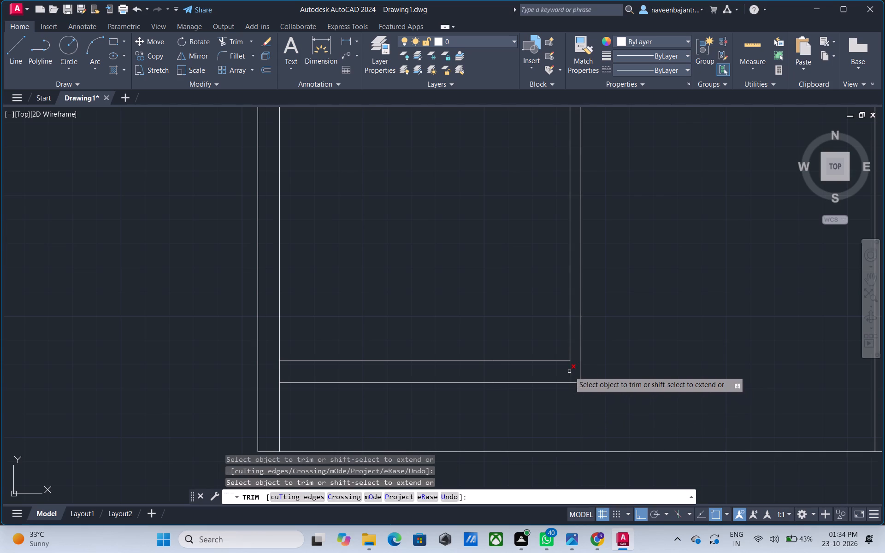
left_click(569, 371)
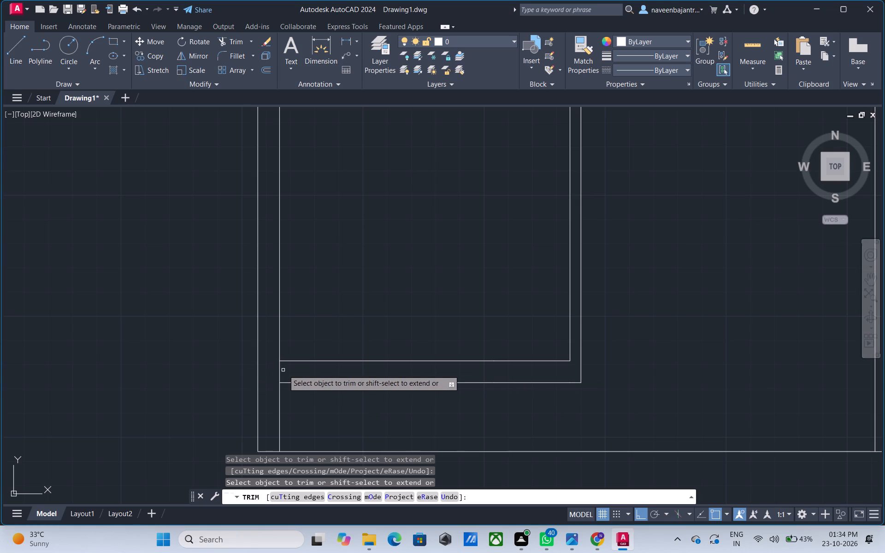
left_click(281, 374)
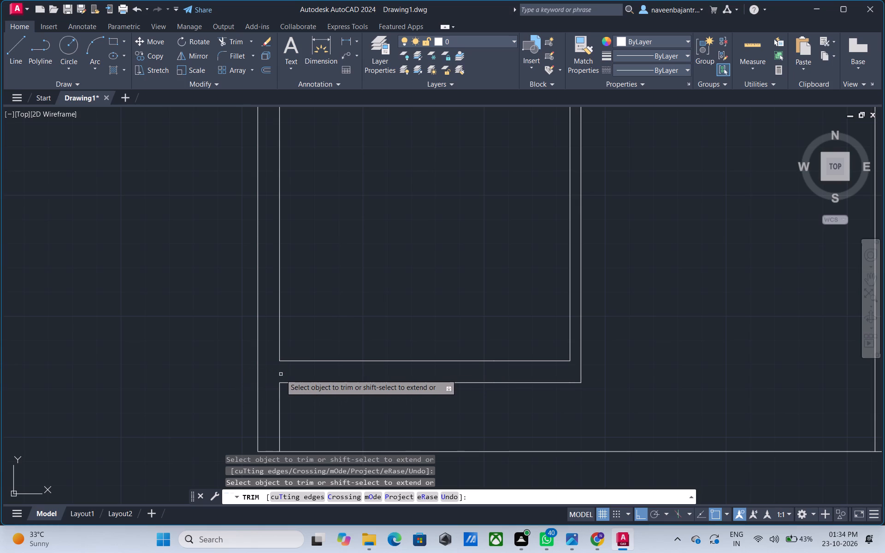
Trim the plan's bottom outline between the left and right outer walls to open the front.
scroll(281, 374, "down", 2)
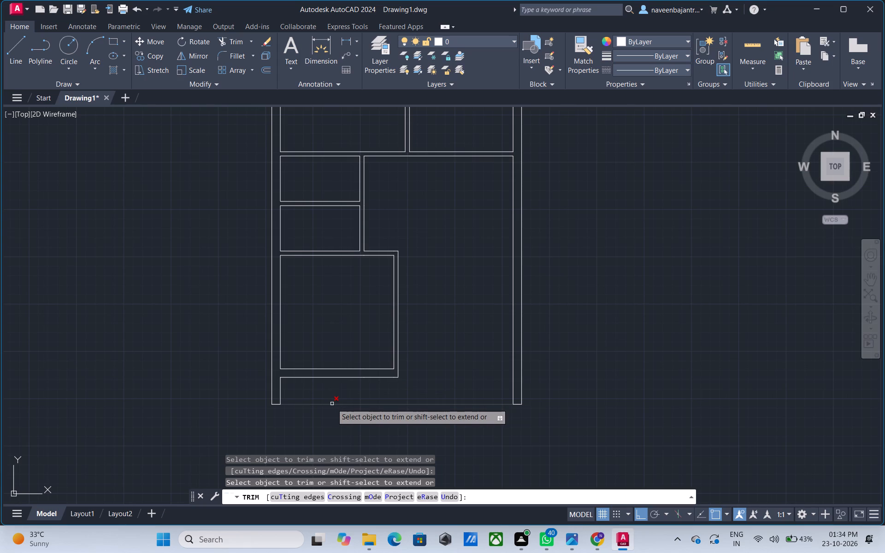
left_click(332, 404)
key("Escape")
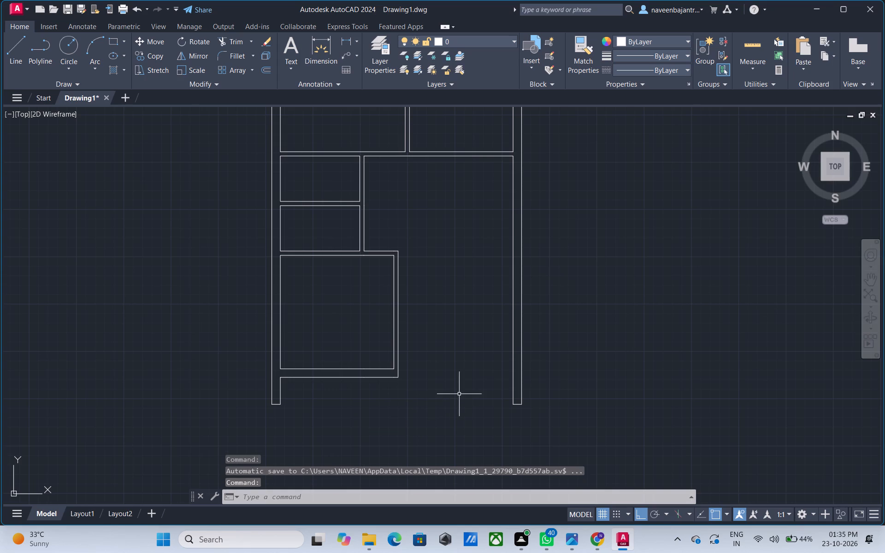
Browse the DIC COLOR GUIDE(R) color book swatch by swatch, from DIC 1 into the DIC 31 to 40 group, for an object color.
scroll(459, 393, "down", 1)
scroll(463, 216, "up", 1)
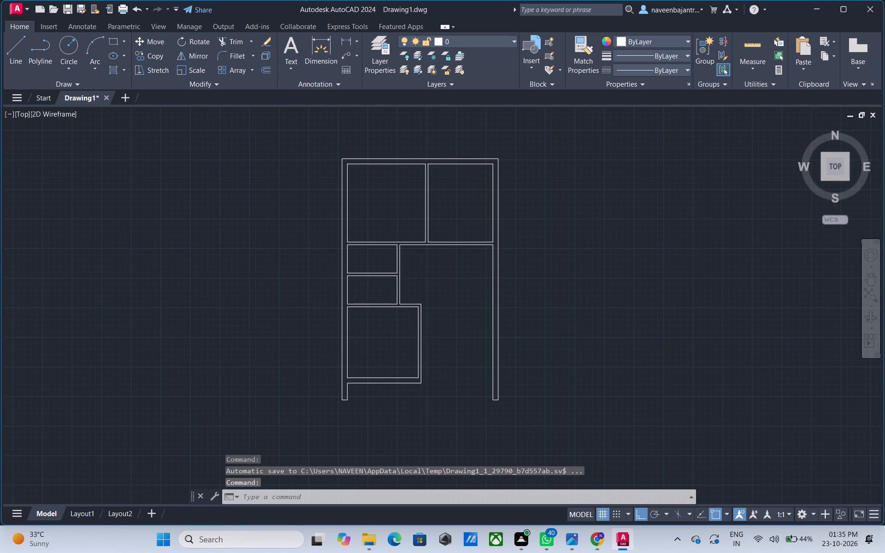
left_click(622, 40)
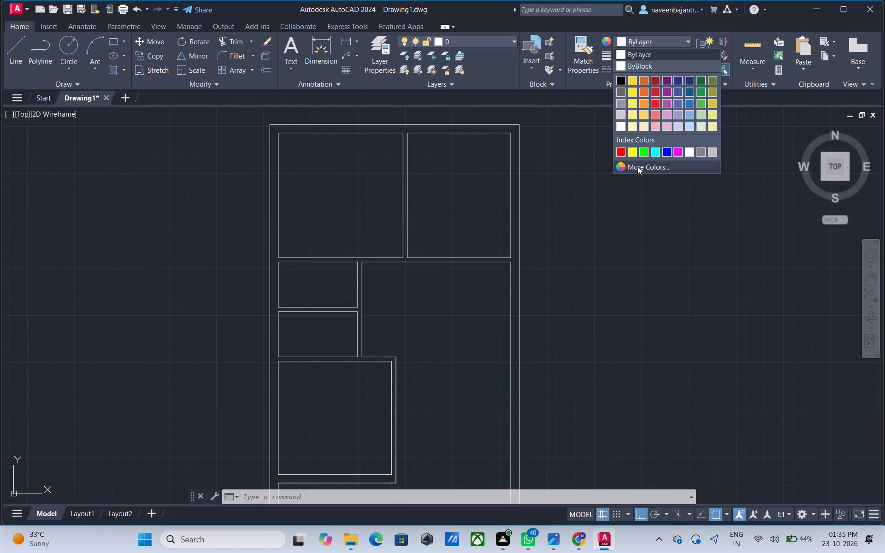
left_click(637, 166)
left_click(476, 181)
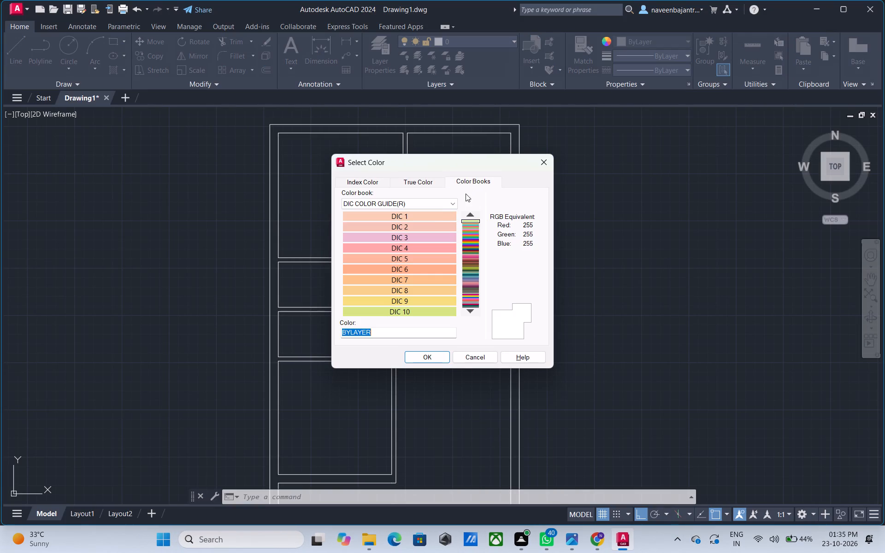
left_click(431, 215)
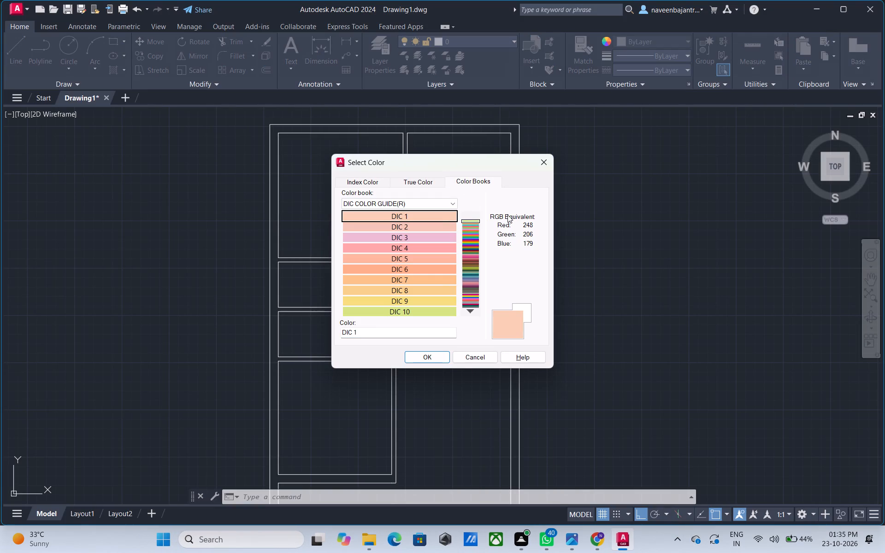
key("Down")
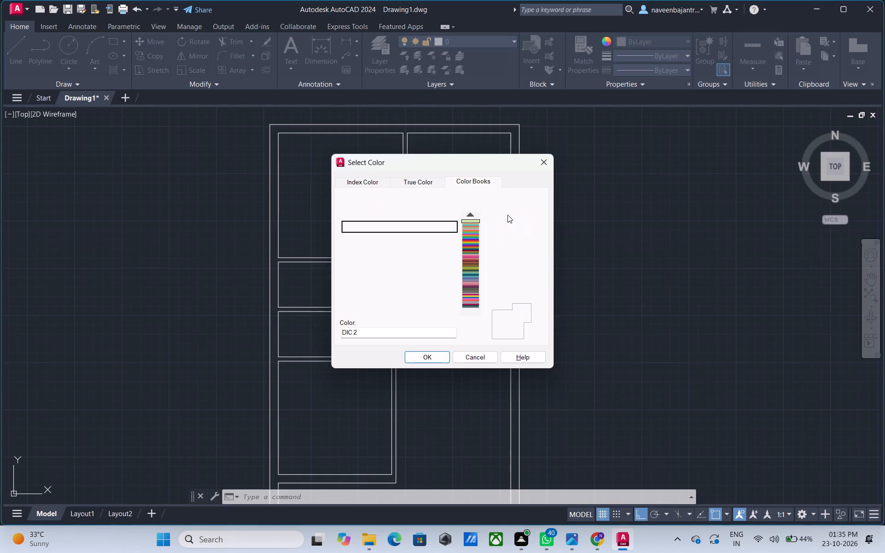
key("Down")
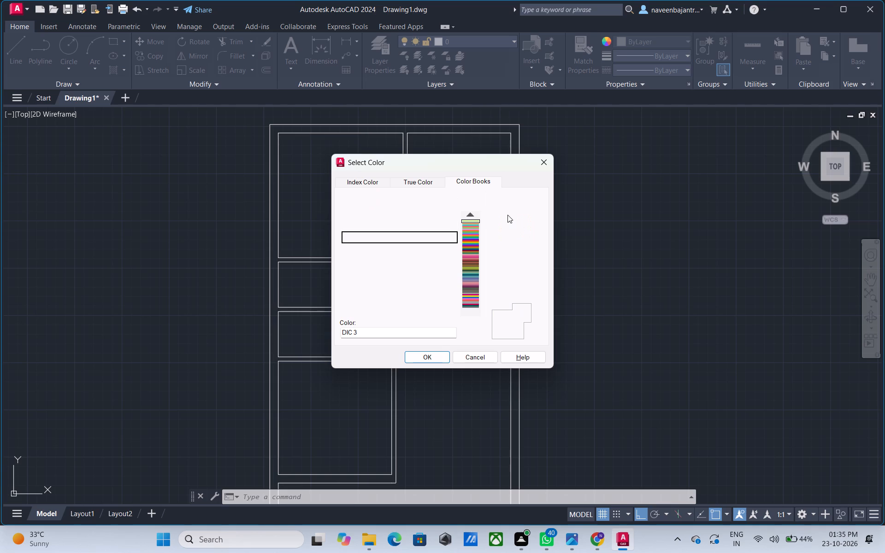
key("Down")
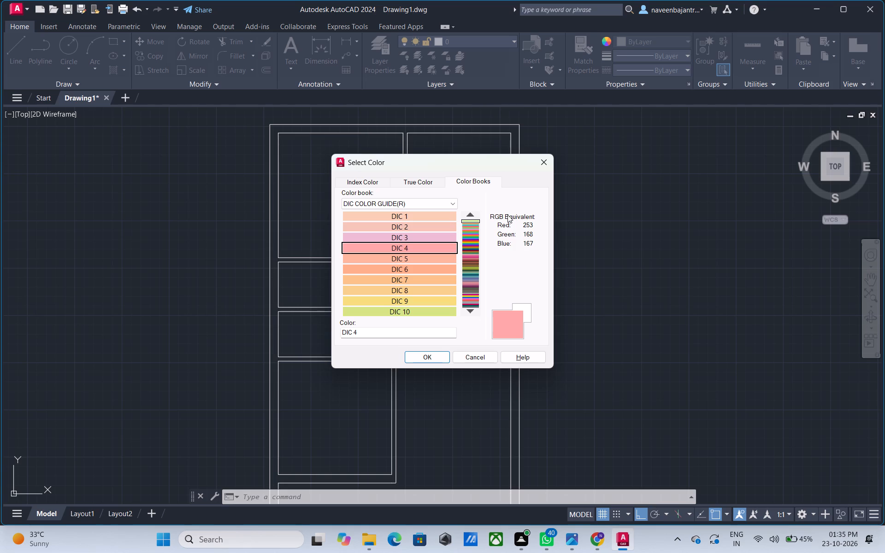
key("Down")
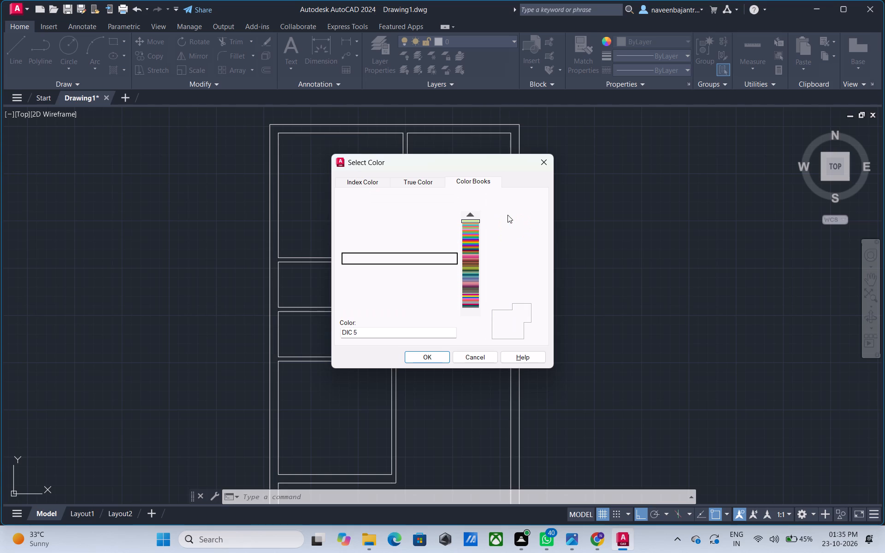
key("Down")
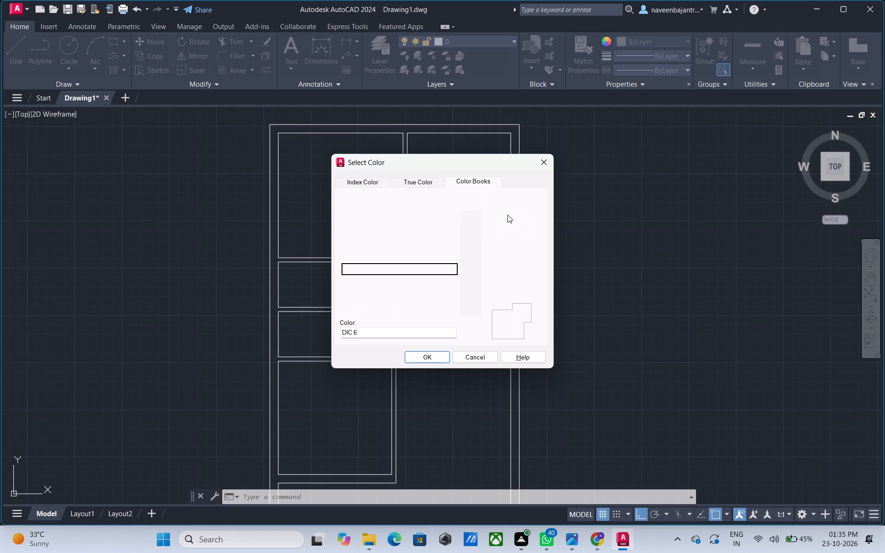
key("Down")
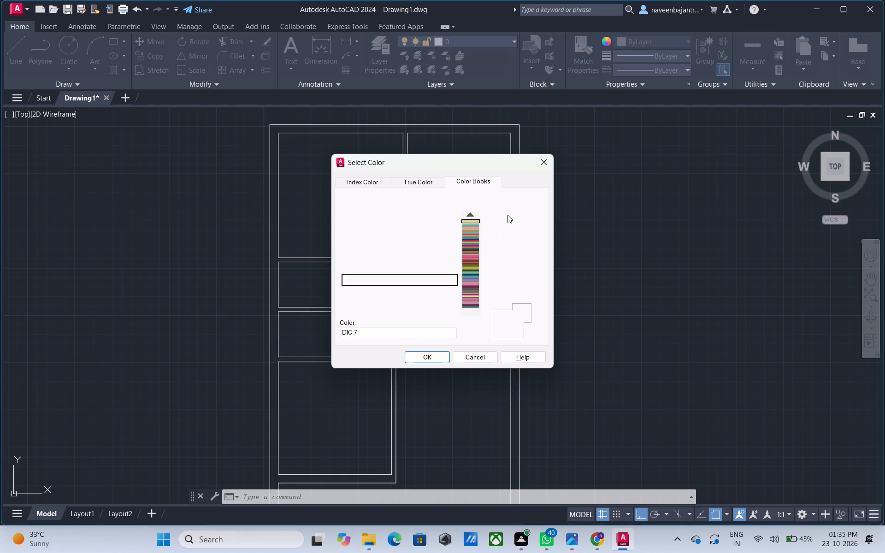
key("Down")
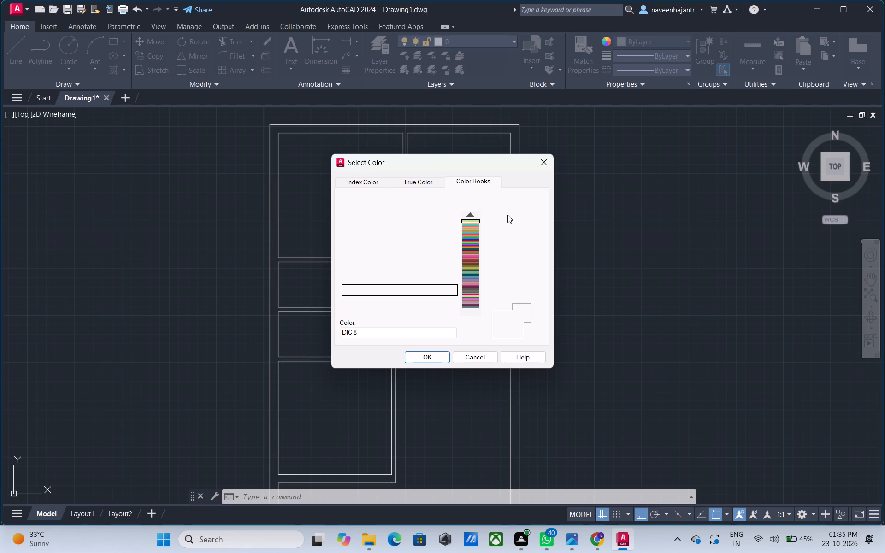
key("Down")
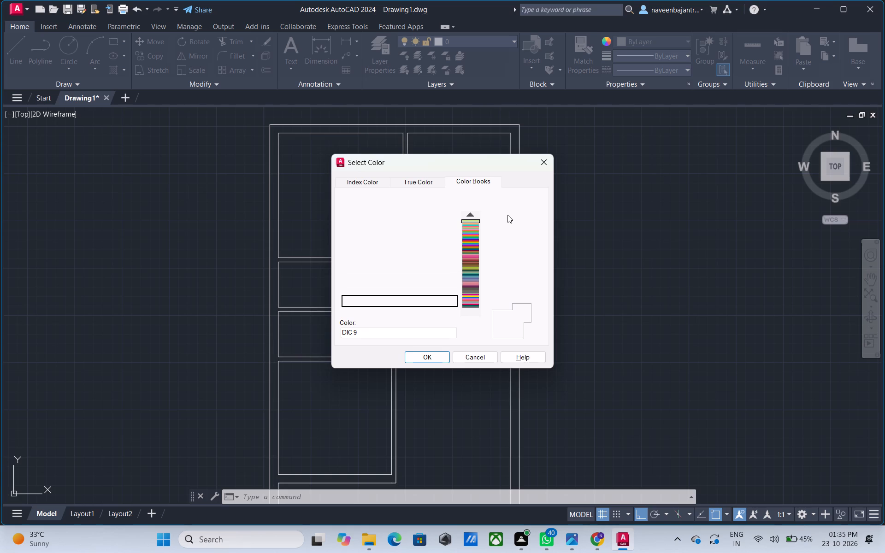
key("Down")
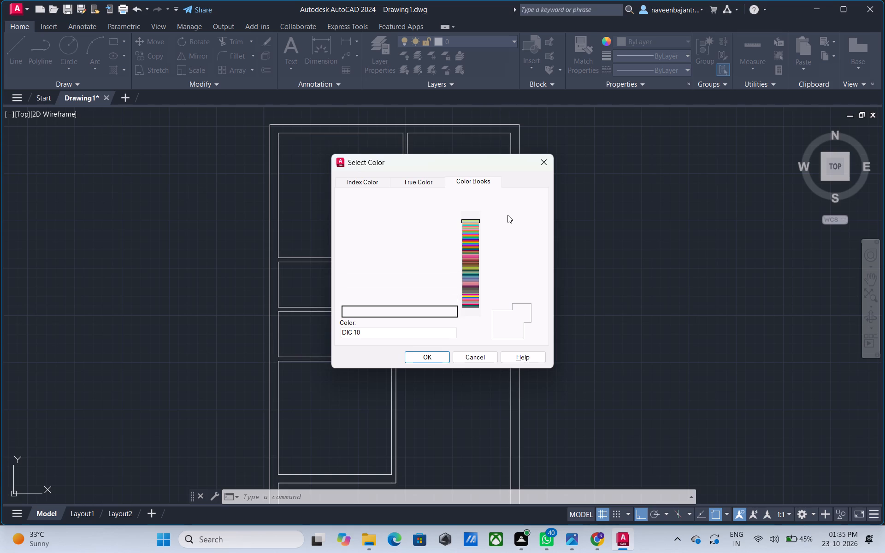
key("Down")
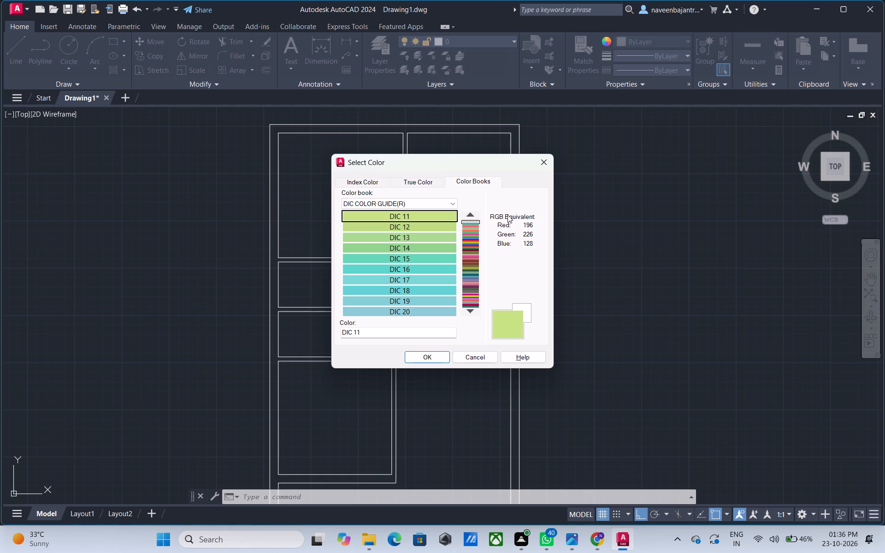
key("Down")
key("Down")
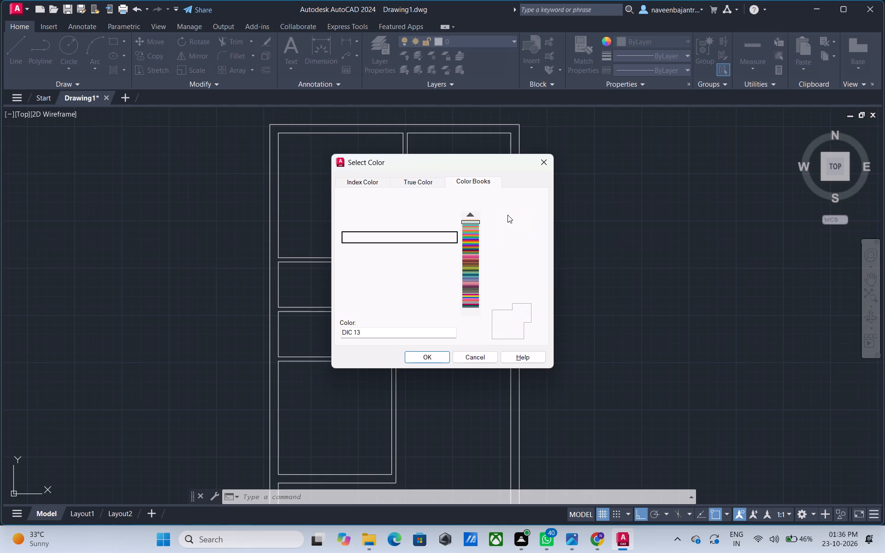
key("Down")
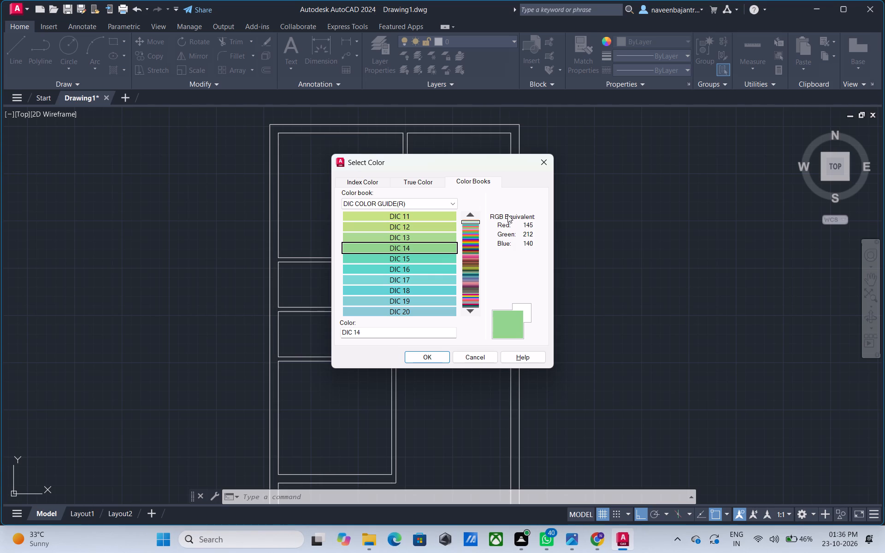
key("Down")
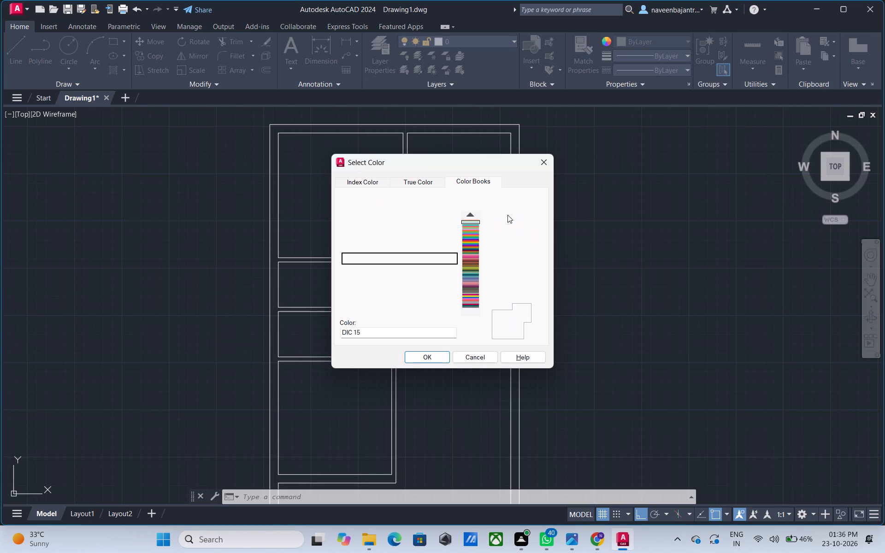
key("Down")
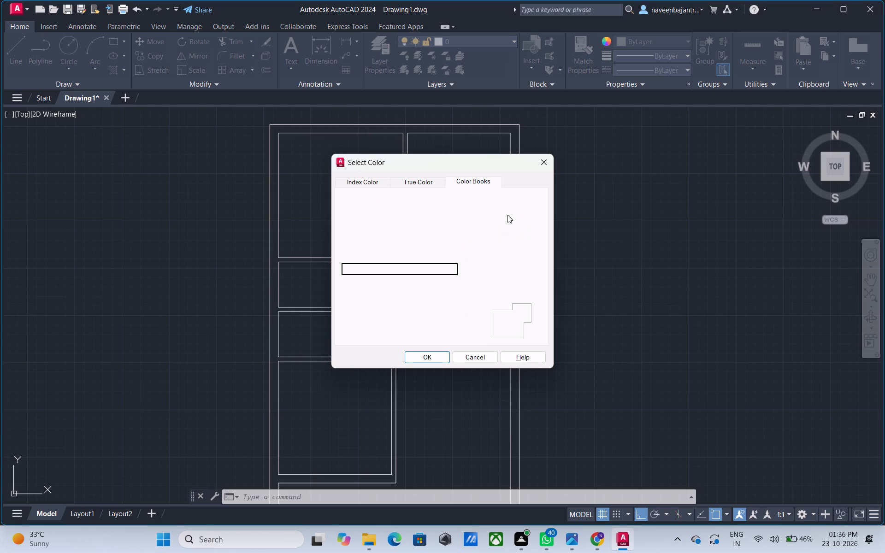
key("Down")
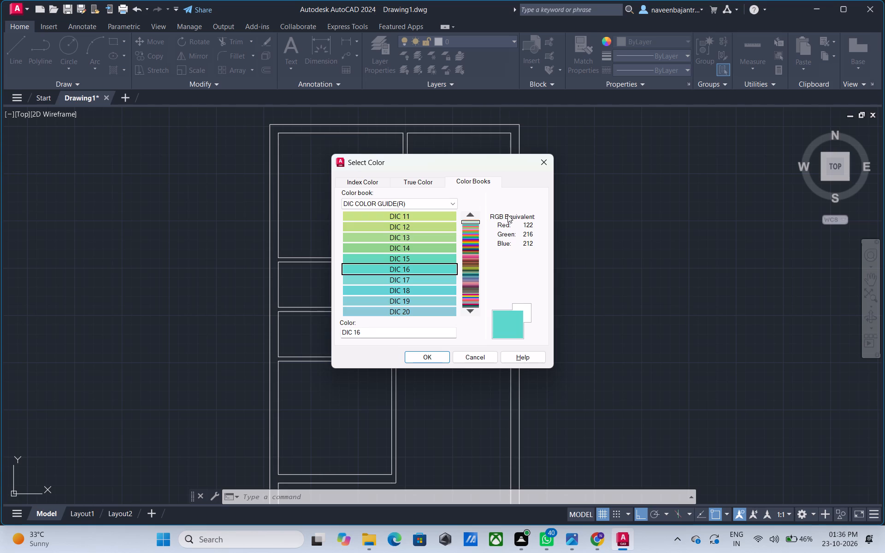
key("Down")
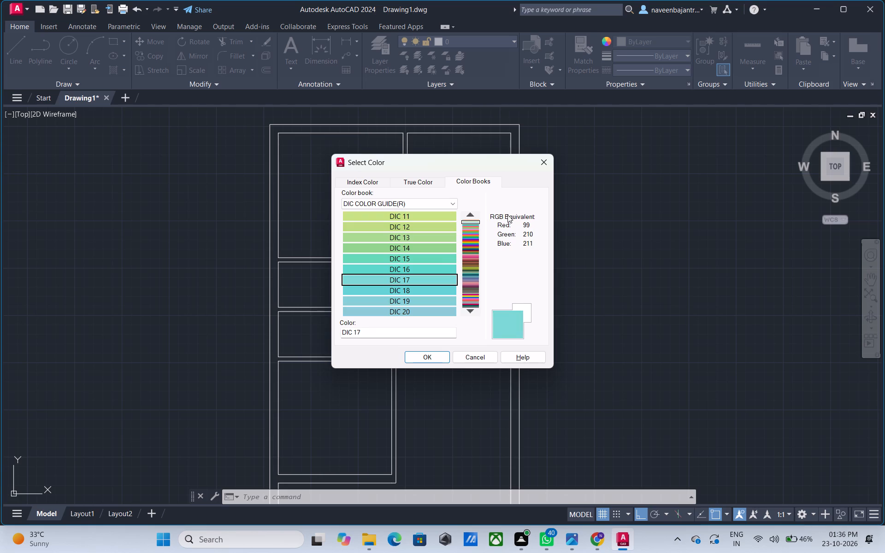
key("Down")
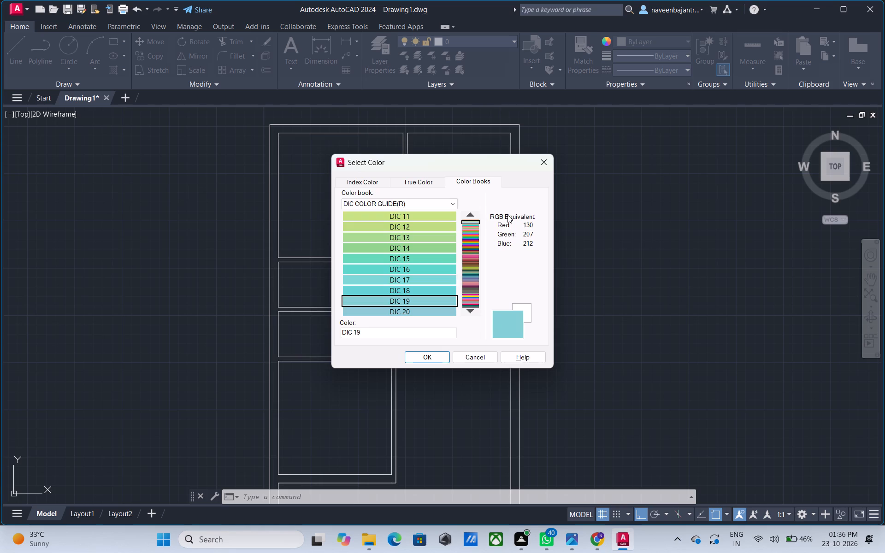
key("Down")
key("Down")
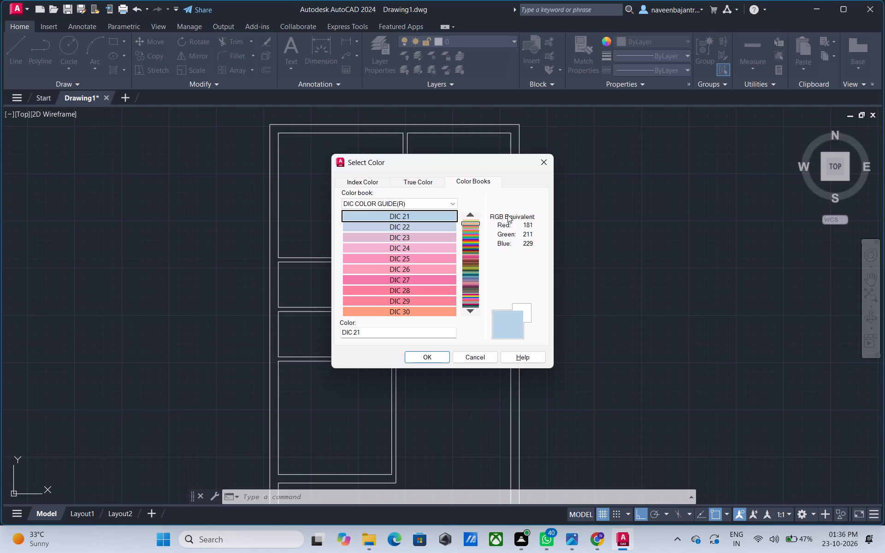
key("Down")
key("Down")
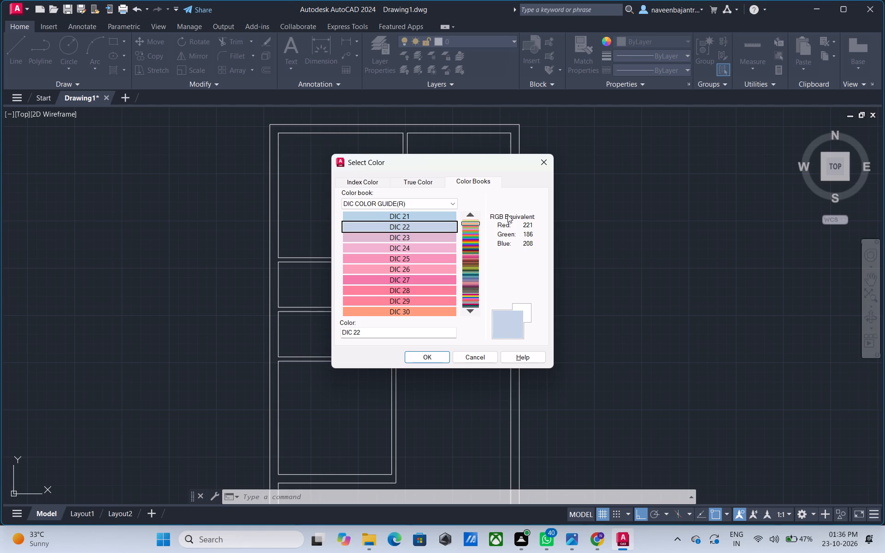
key("Down")
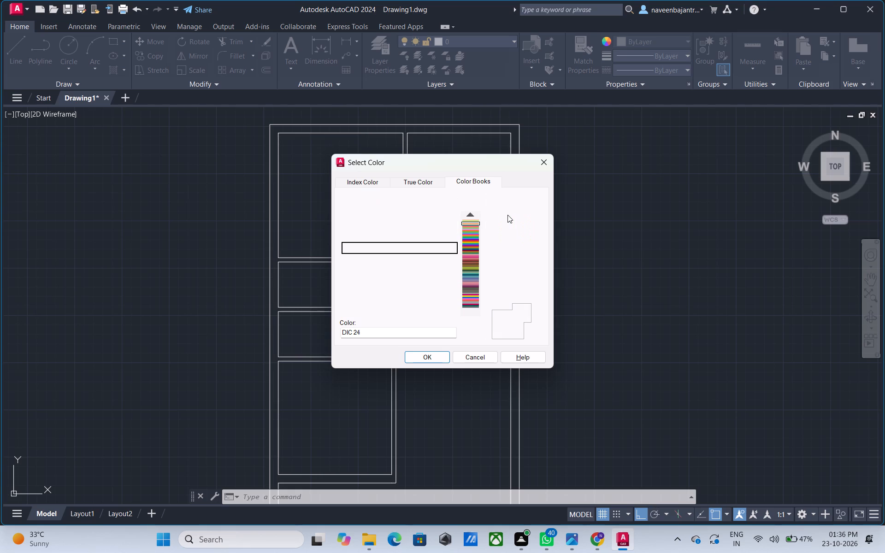
key("Down")
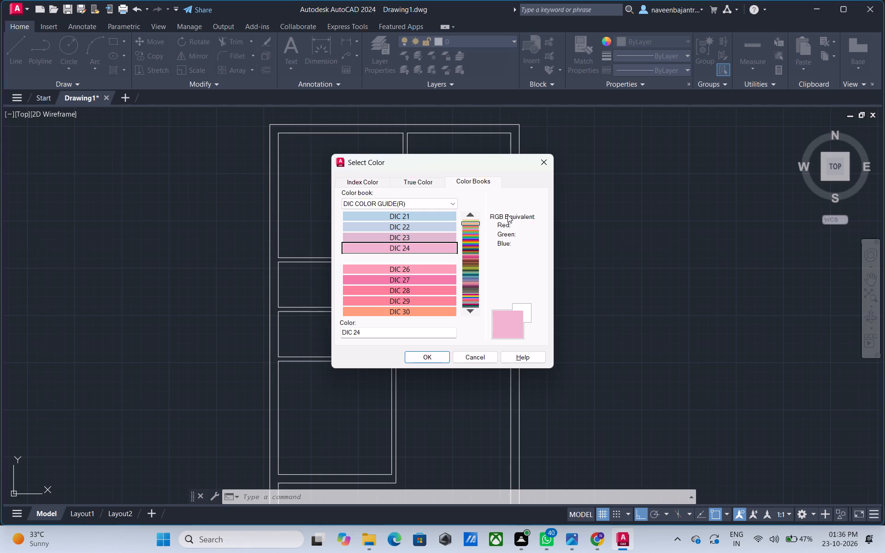
key("Down")
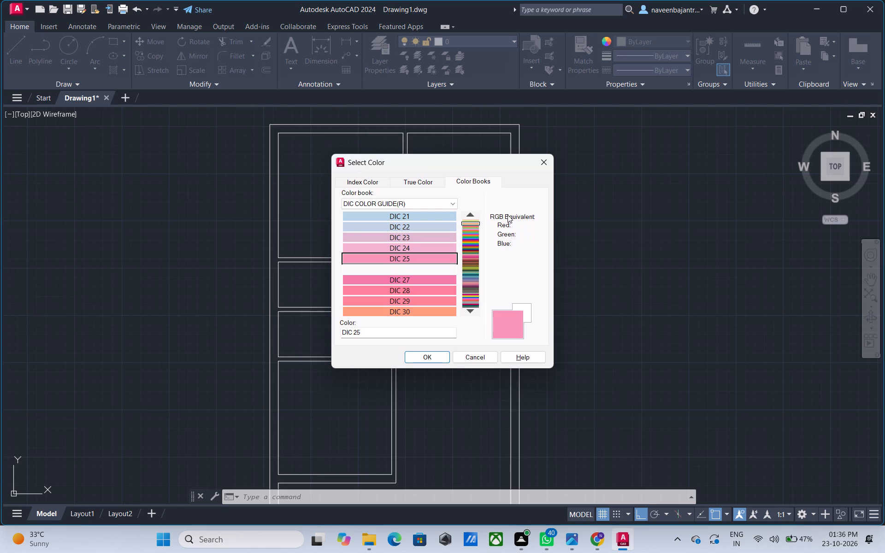
key("Down")
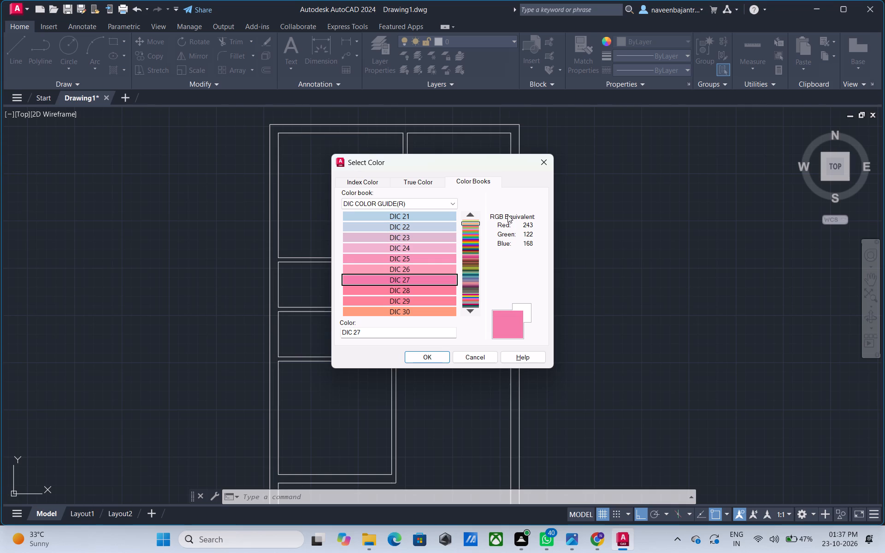
key("Down")
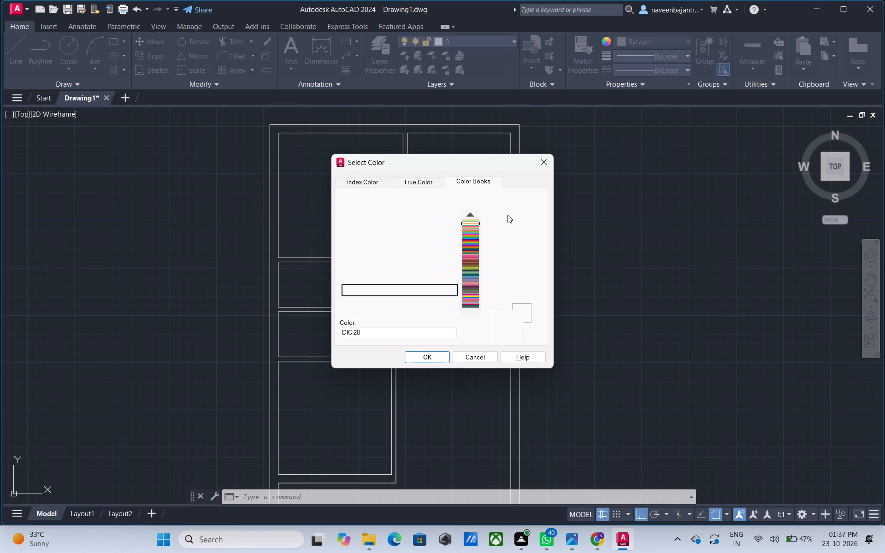
key("Down")
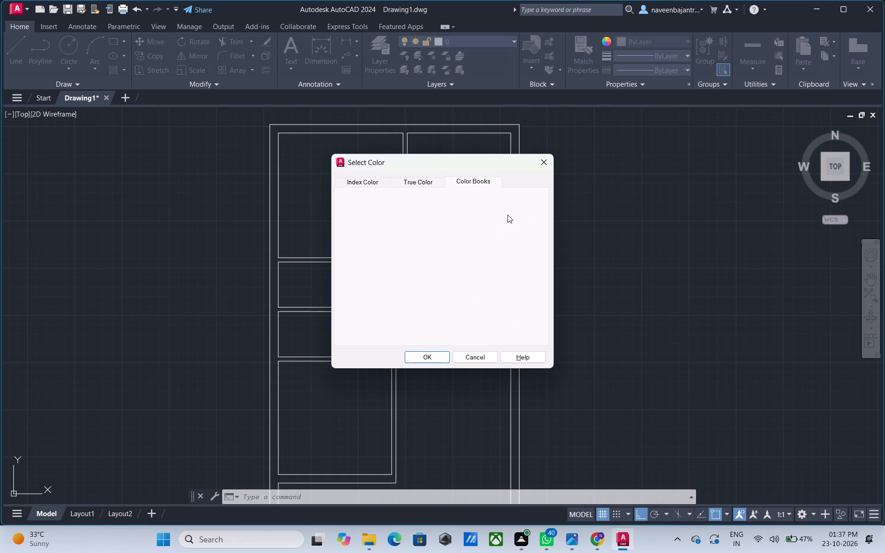
key("Down")
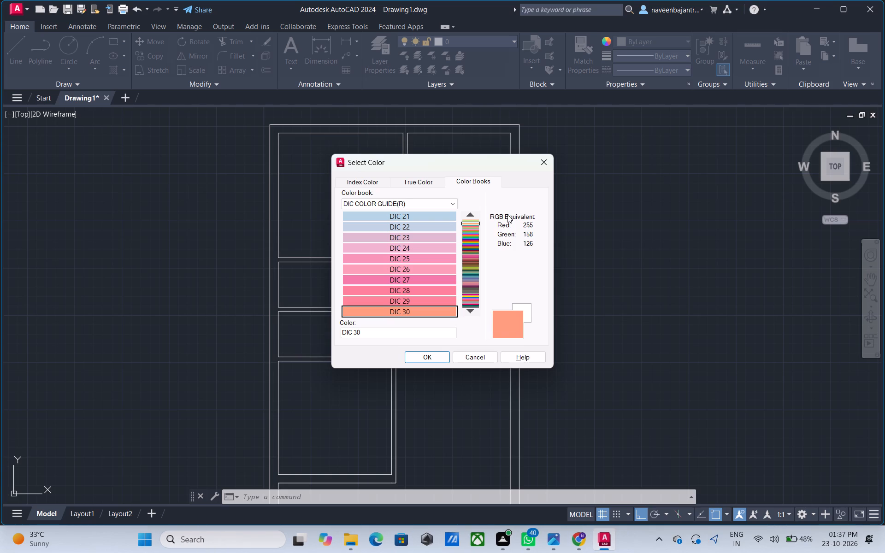
key("Down")
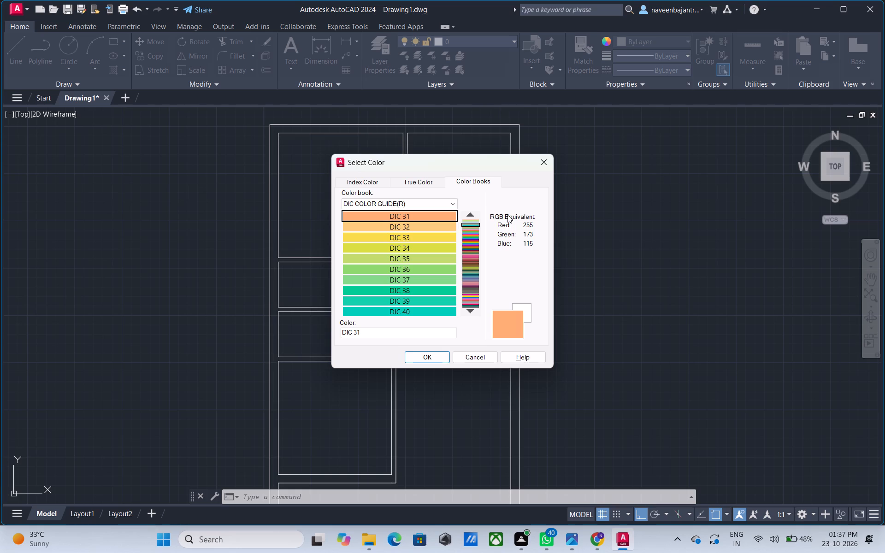
key("Down")
Continue browsing the DIC COLOR GUIDE(R) color book swatch by swatch, from DIC 31 through DIC 77, for an object color.
key("Down")
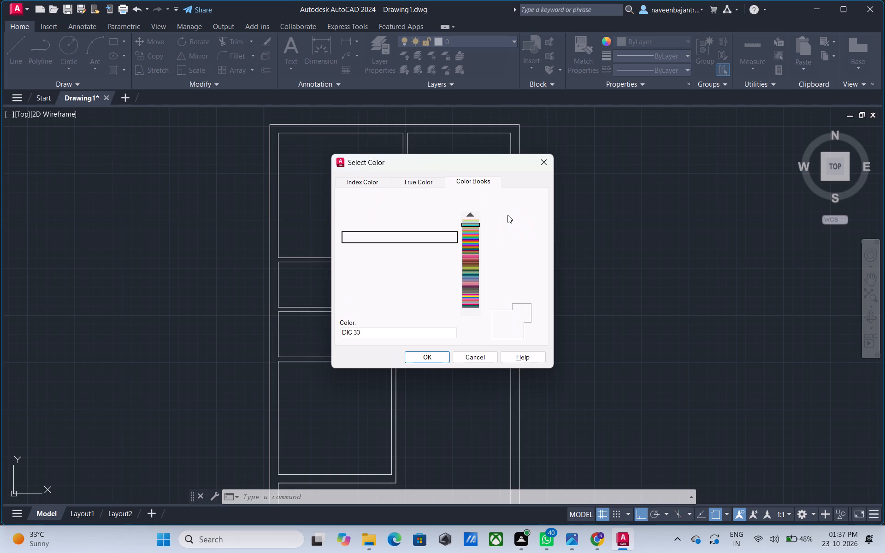
key("Down")
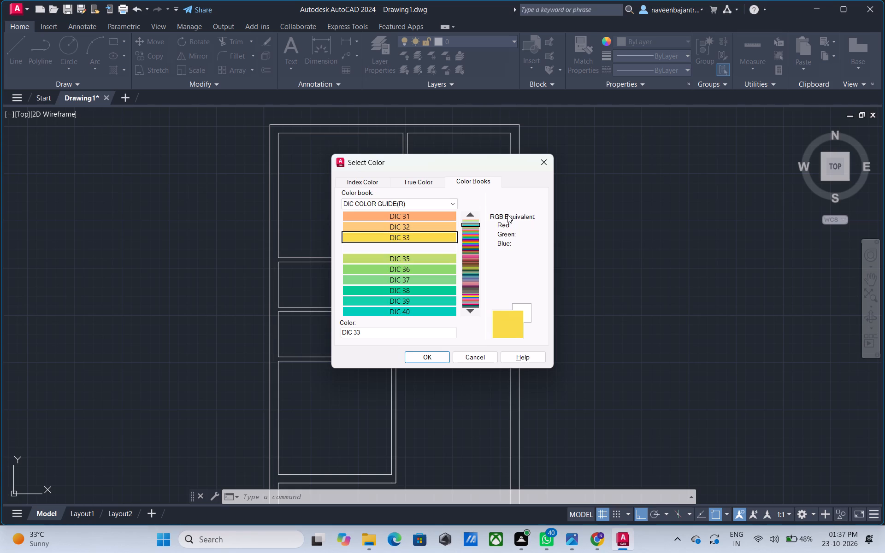
key("Down")
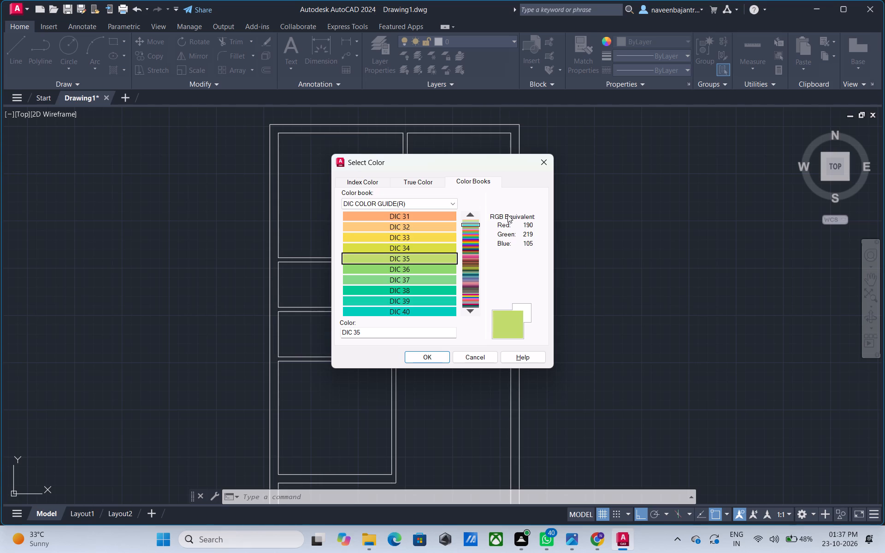
key("Down")
key("Down")
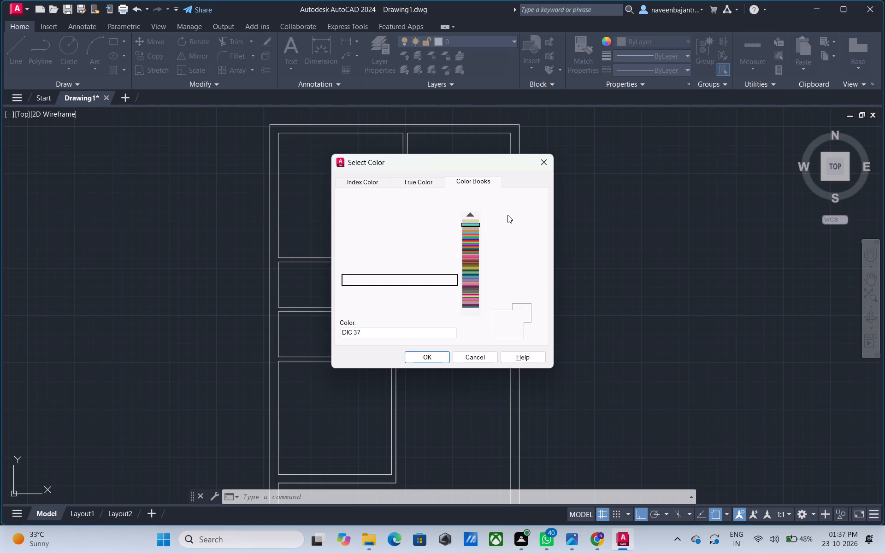
key("Down")
key("Down")
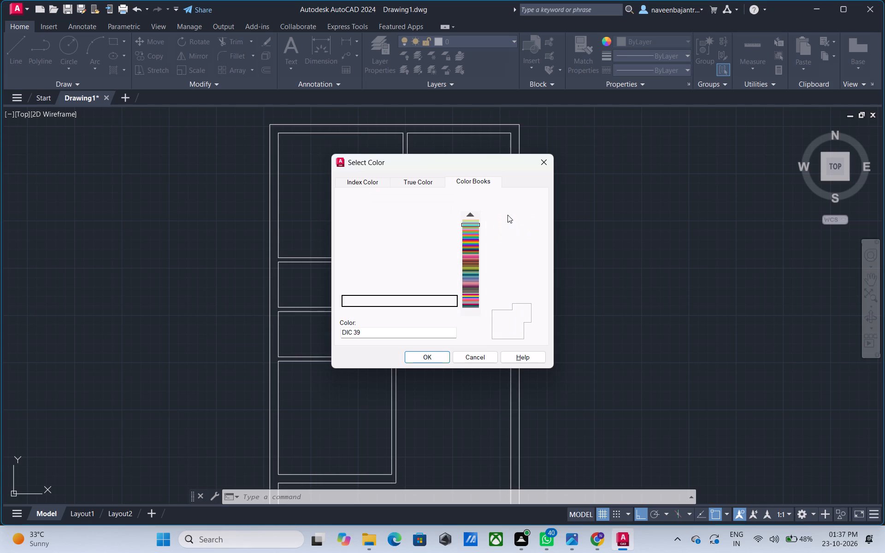
key("Down")
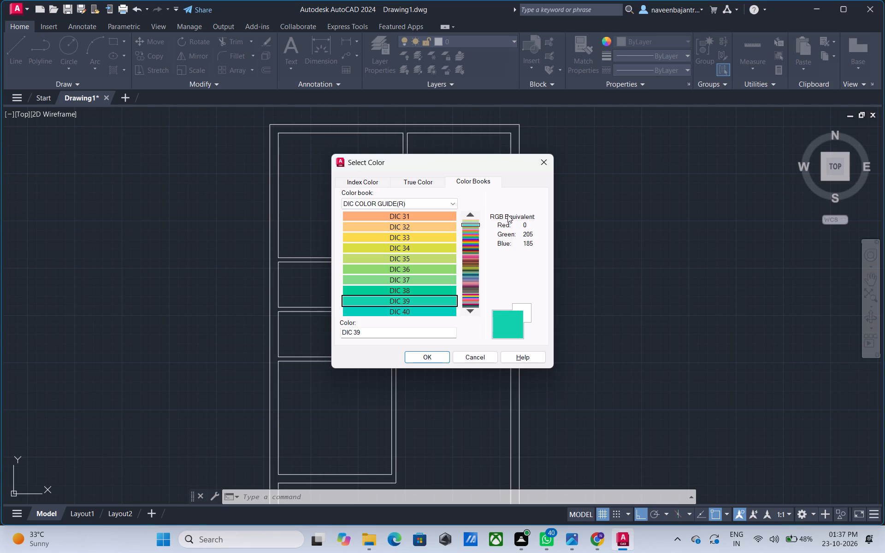
key("Down")
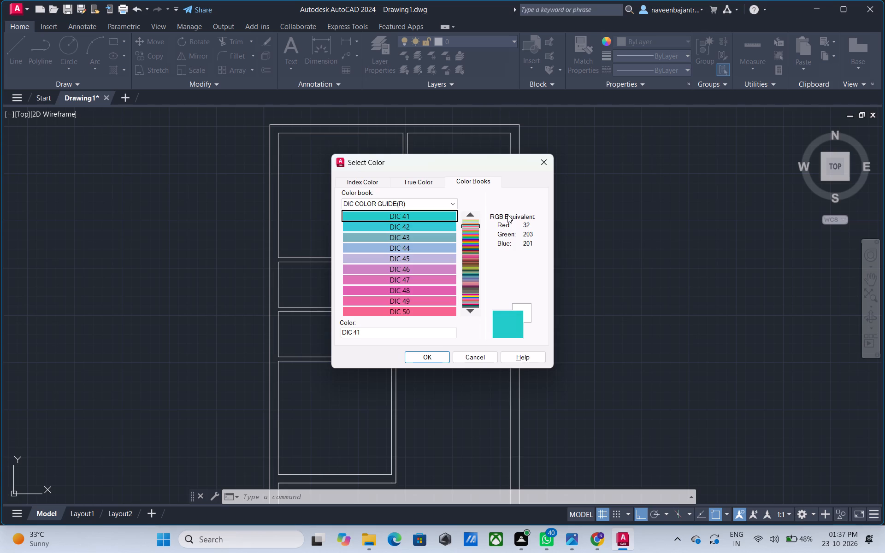
key("Down")
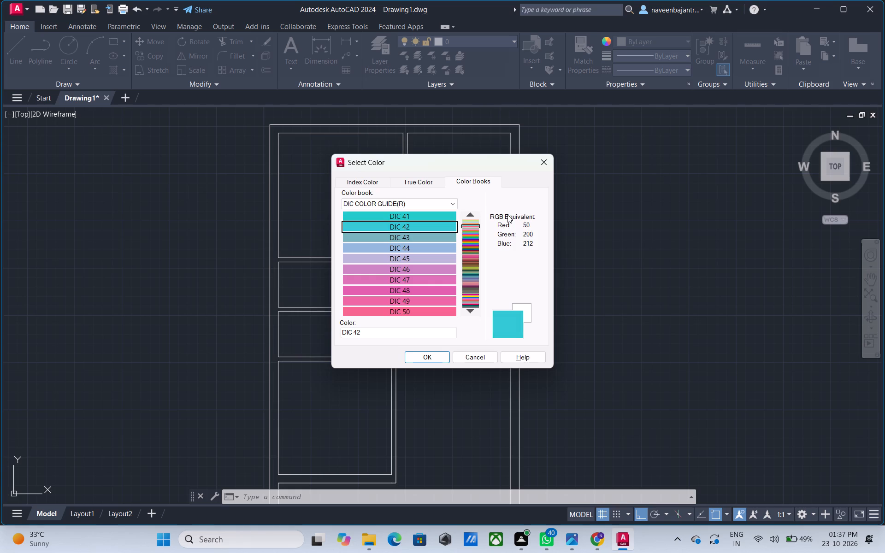
key("Down")
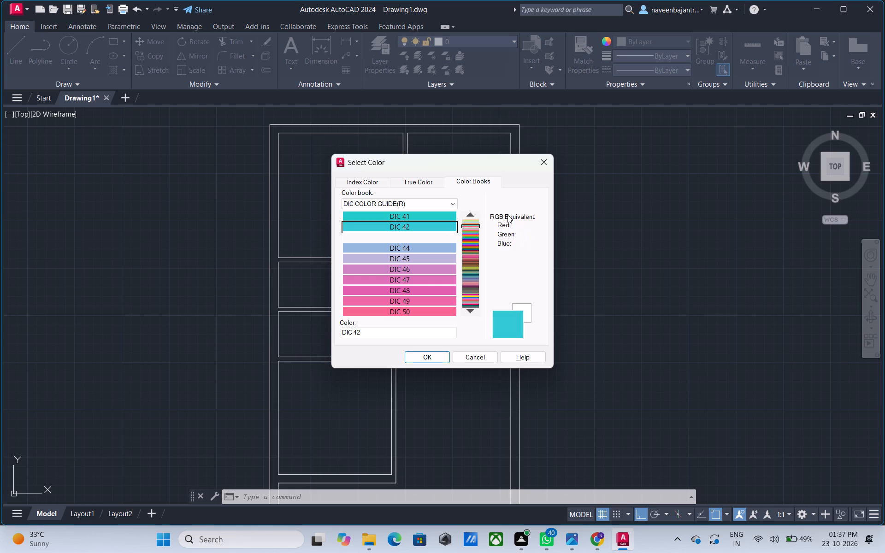
key("Down")
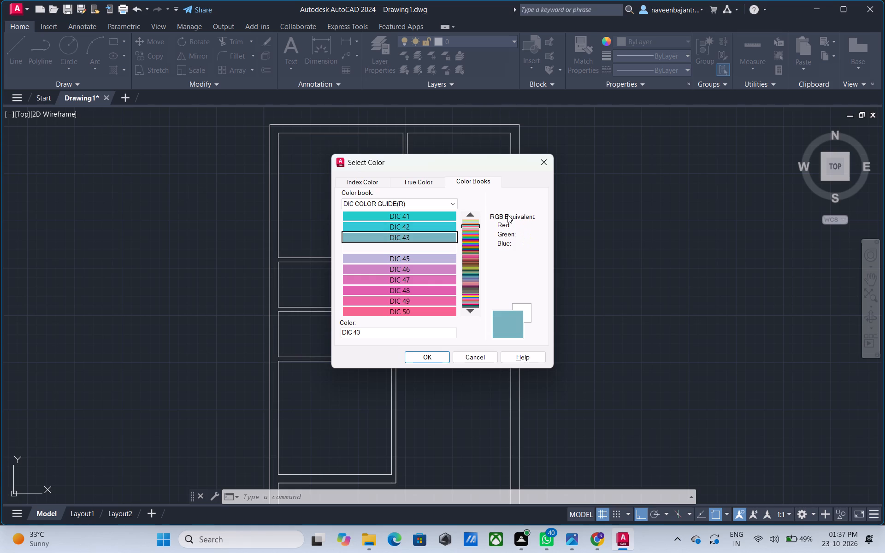
key("Down")
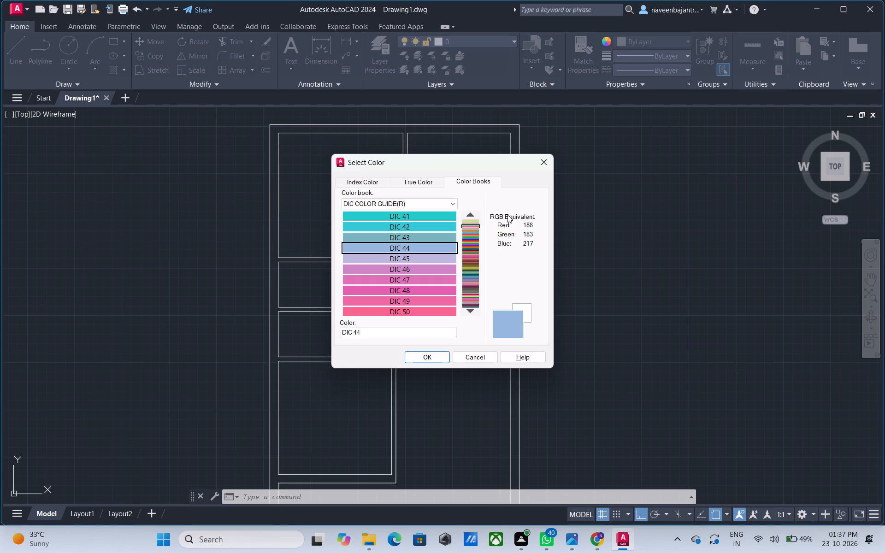
key("Down")
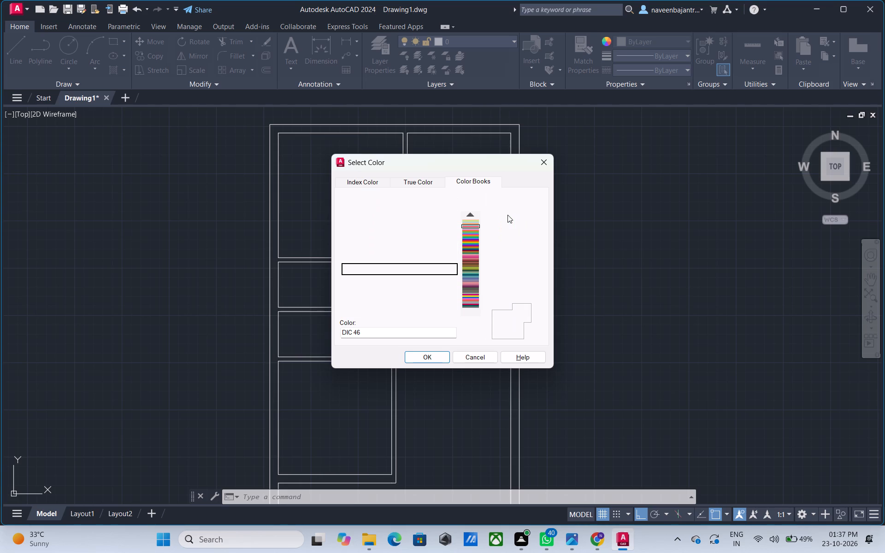
key("Down")
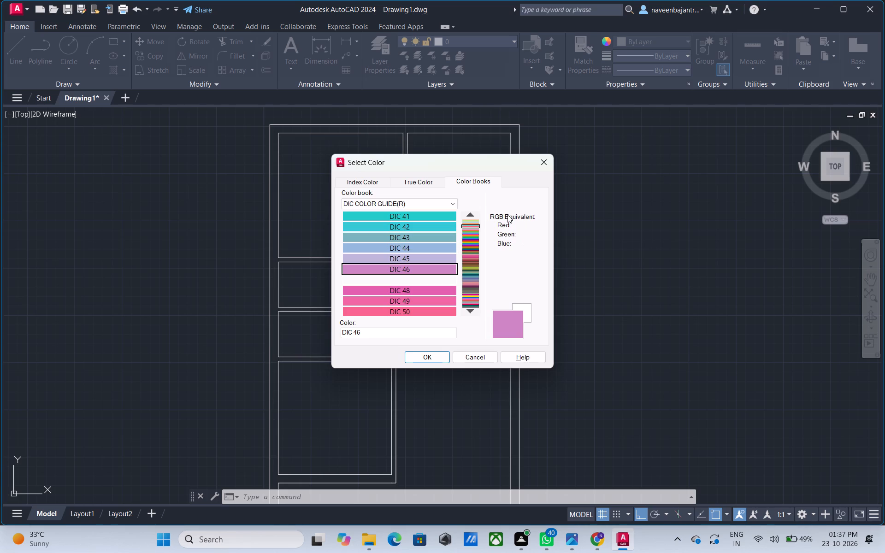
key("Down")
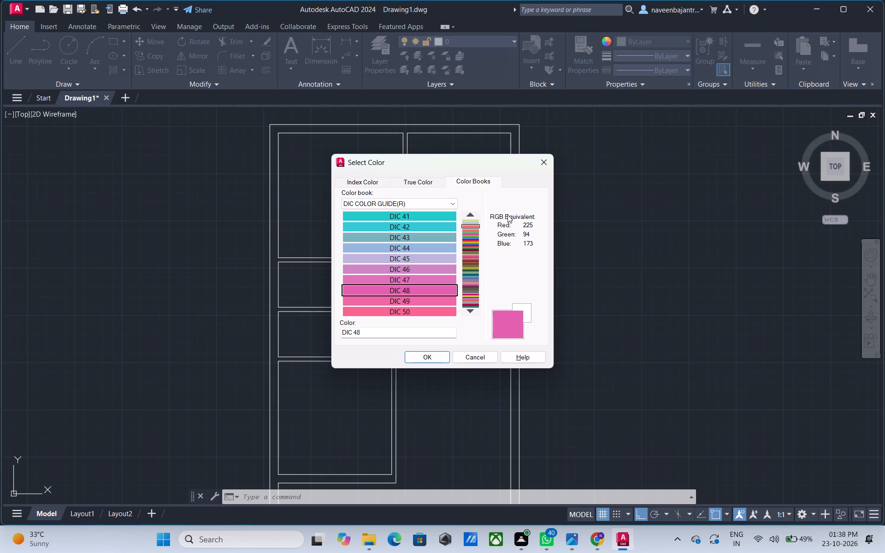
key("Down")
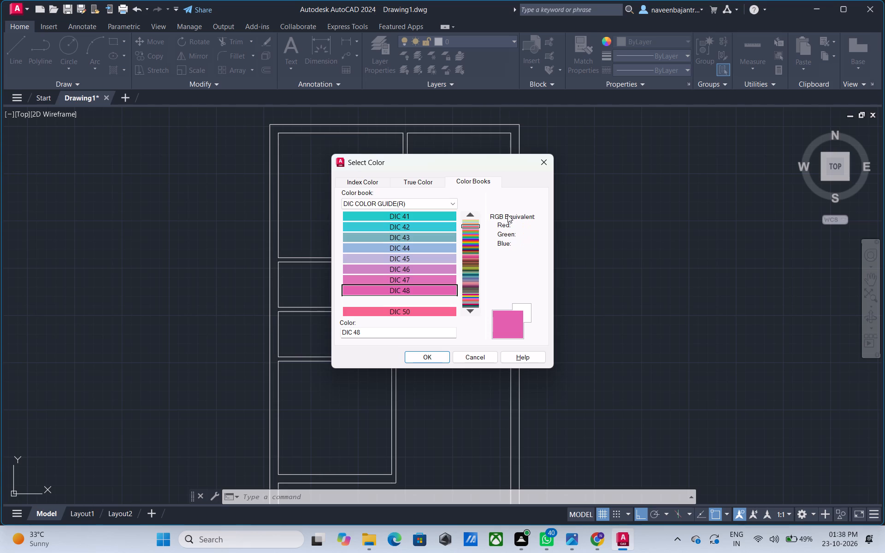
key("Down")
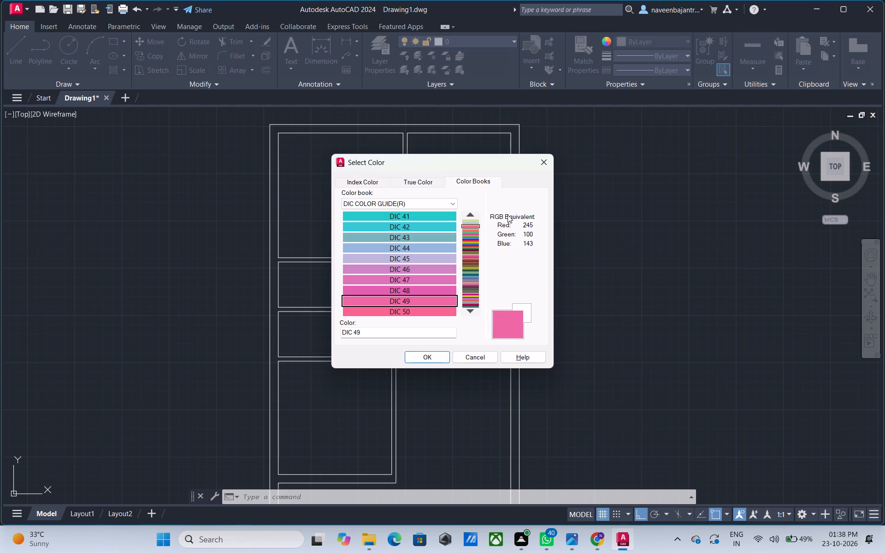
key("Down")
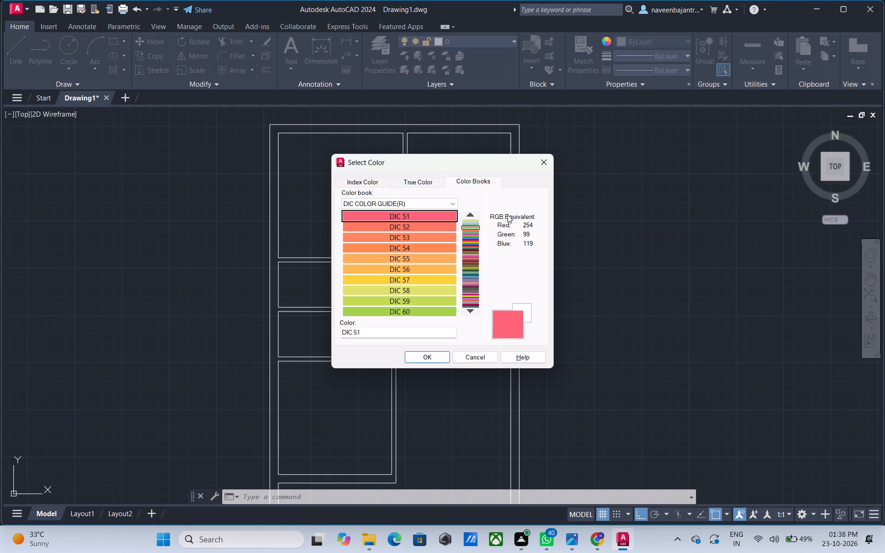
key("Down")
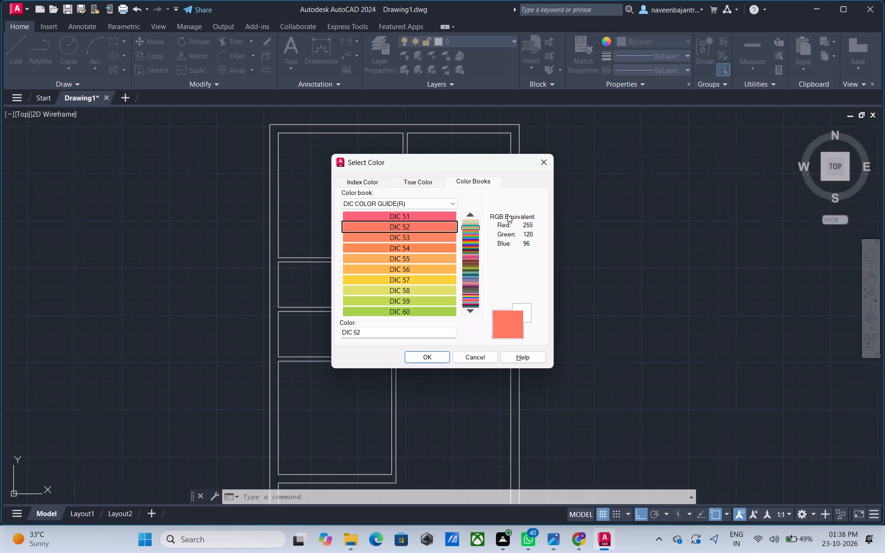
key("Down")
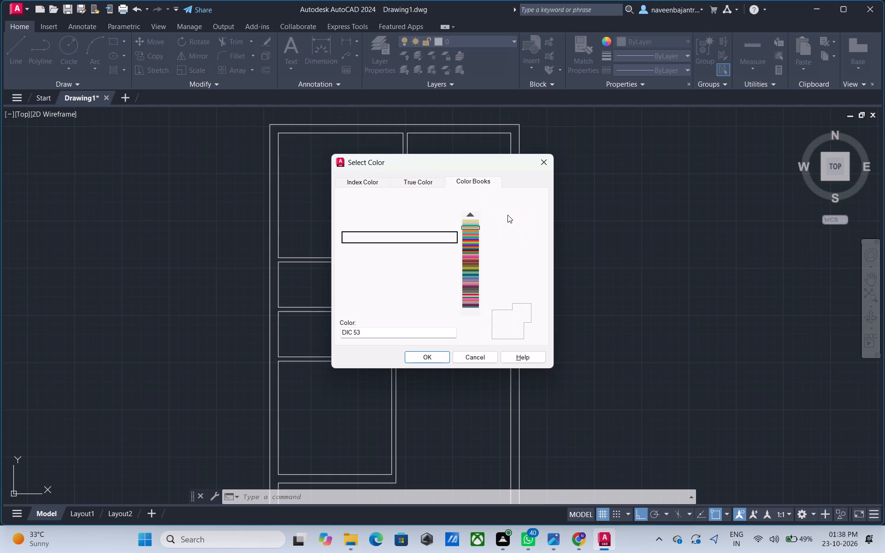
key("Down")
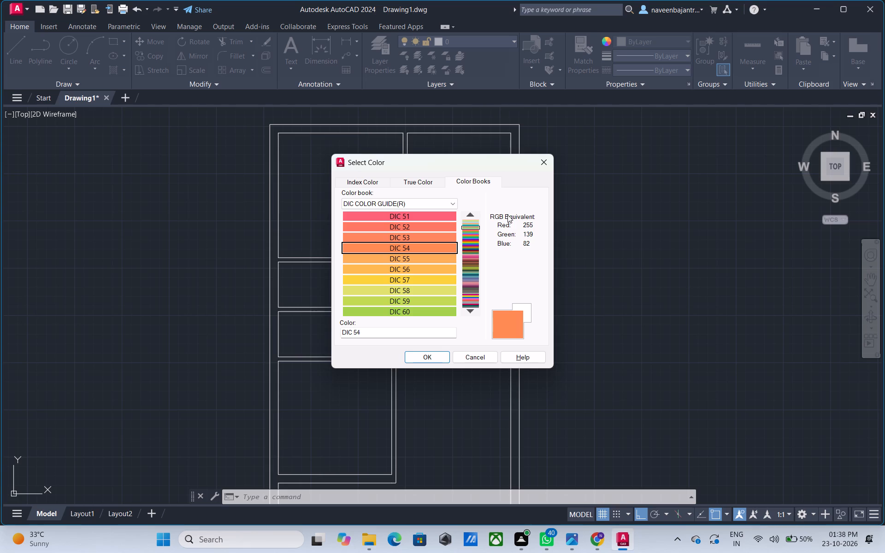
key("Down")
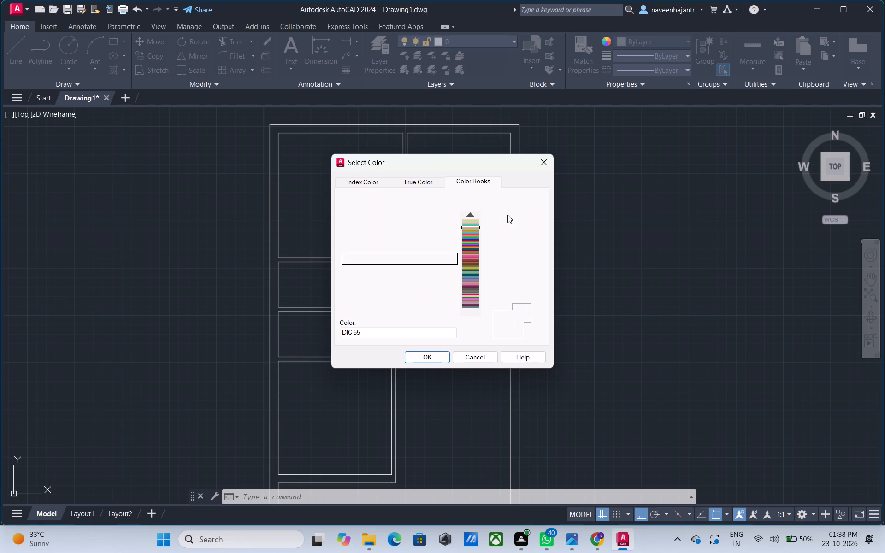
key("Down")
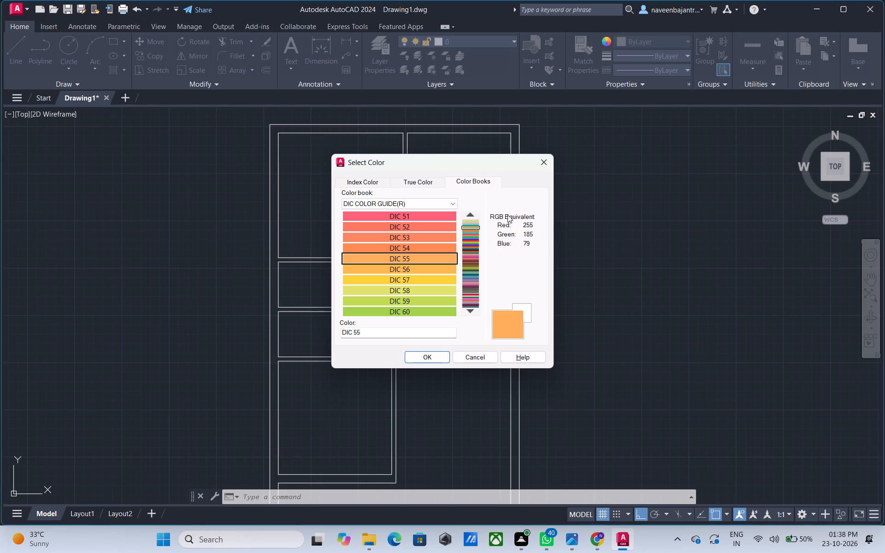
key("Down")
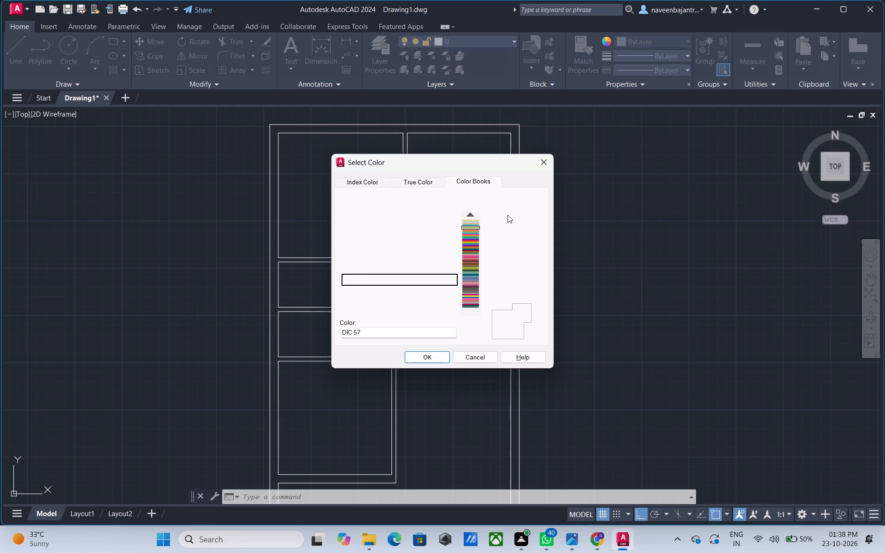
key("Down")
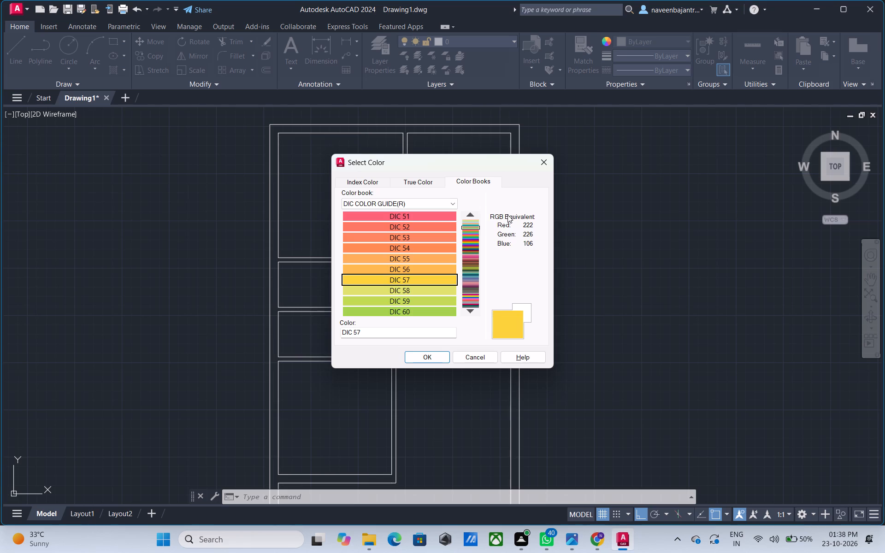
key("Down")
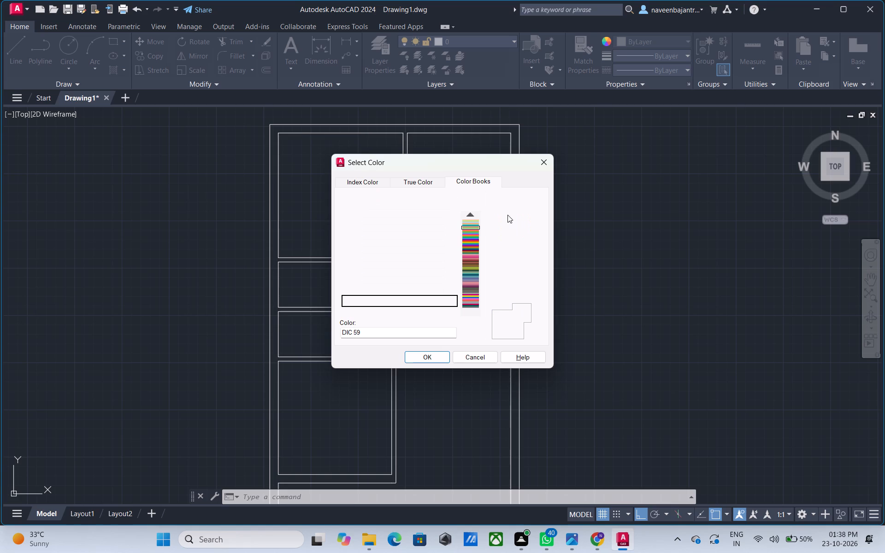
key("Down")
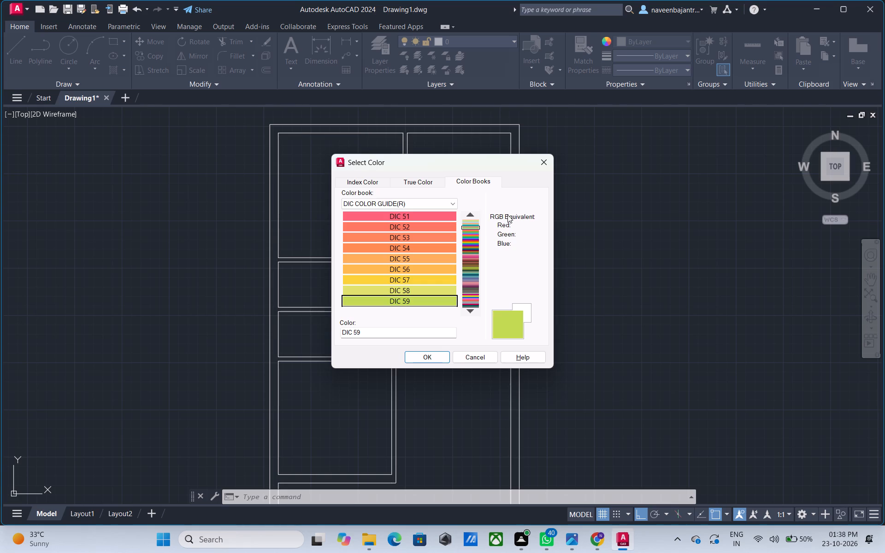
key("Down")
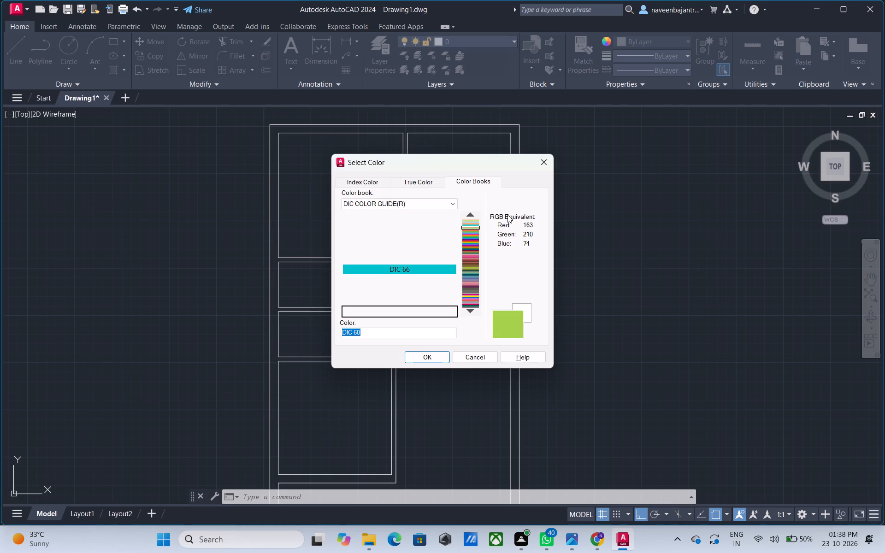
key("Down")
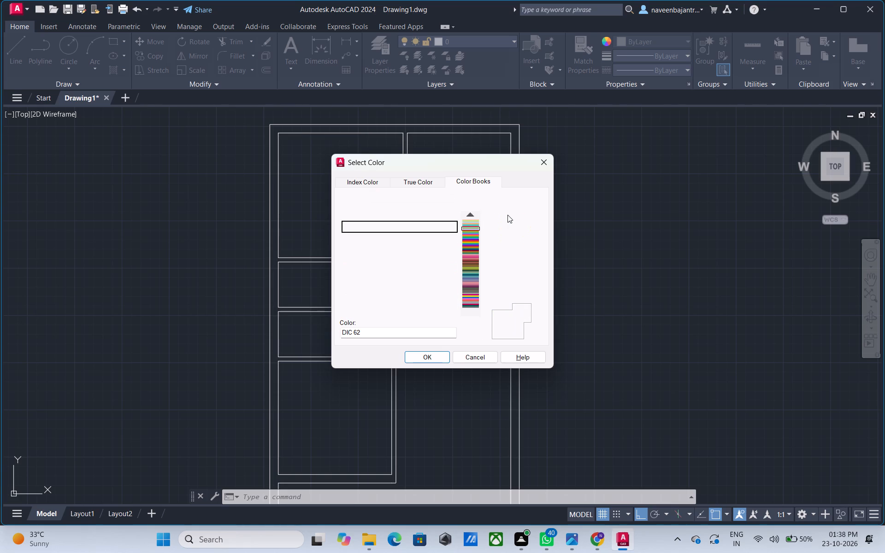
key("Down")
key("Down")
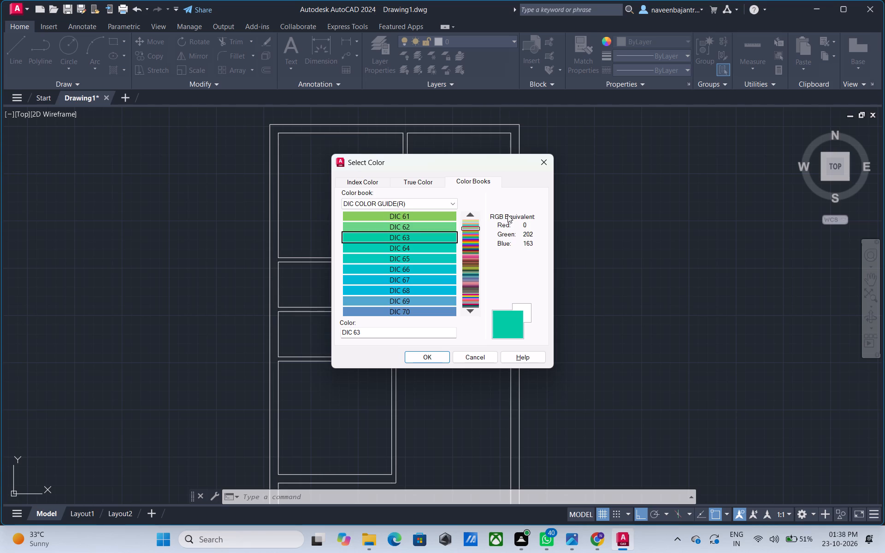
key("Down")
key("Down")
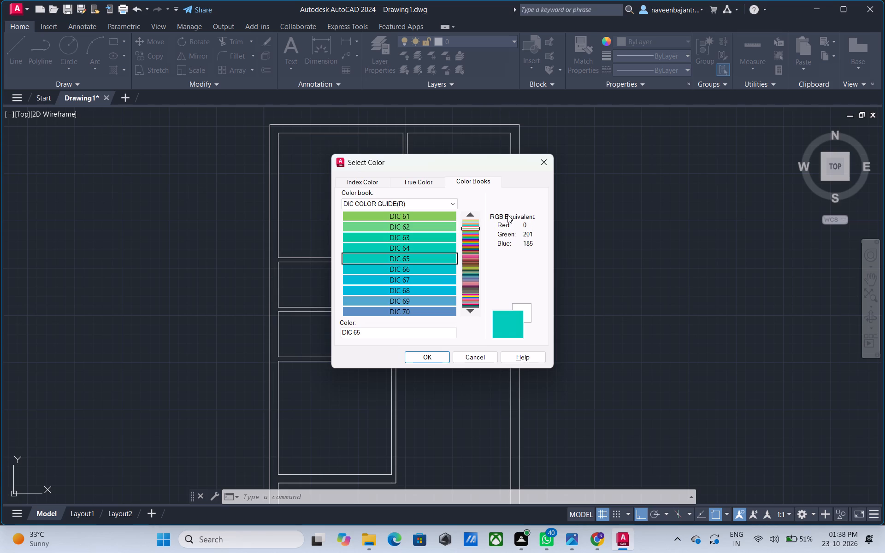
key("Down")
key("Down")
key("Down")
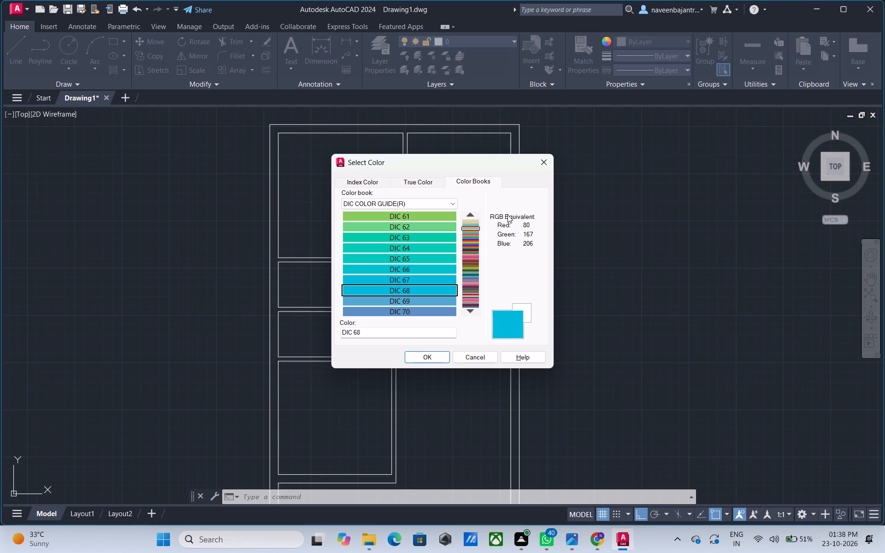
key("Down")
key("Down")
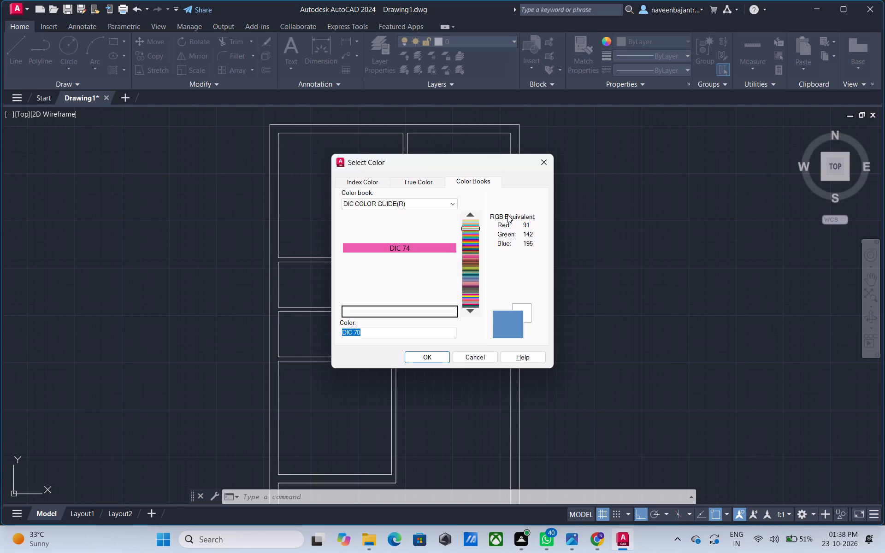
key("Down")
key("Down")
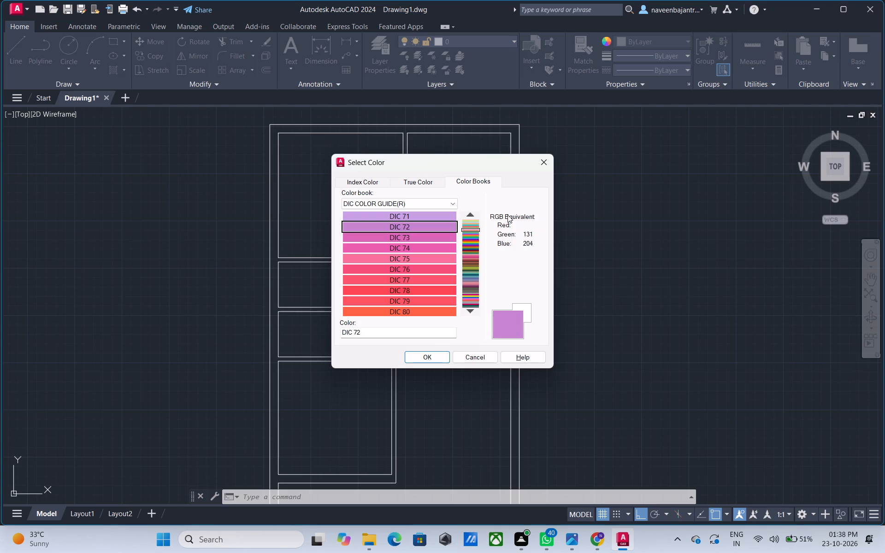
key("Down")
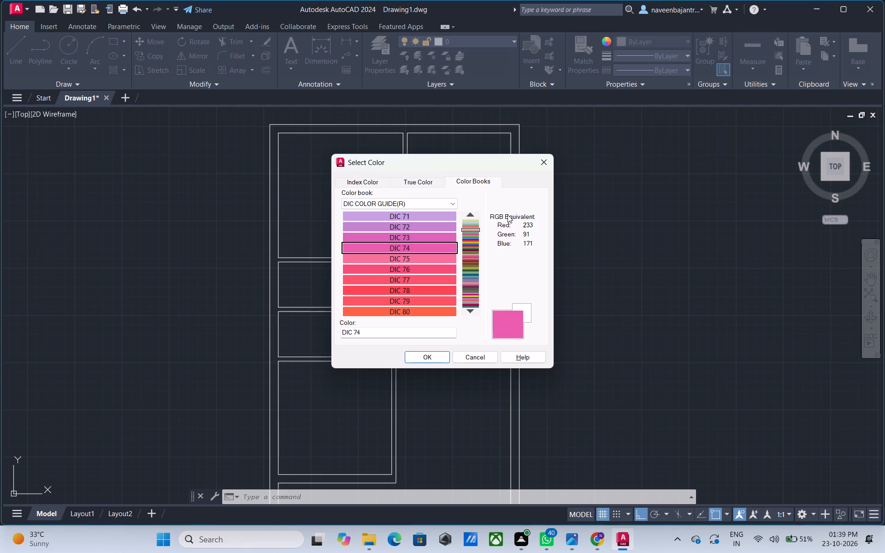
key("Down")
key("Down")
key("Down")
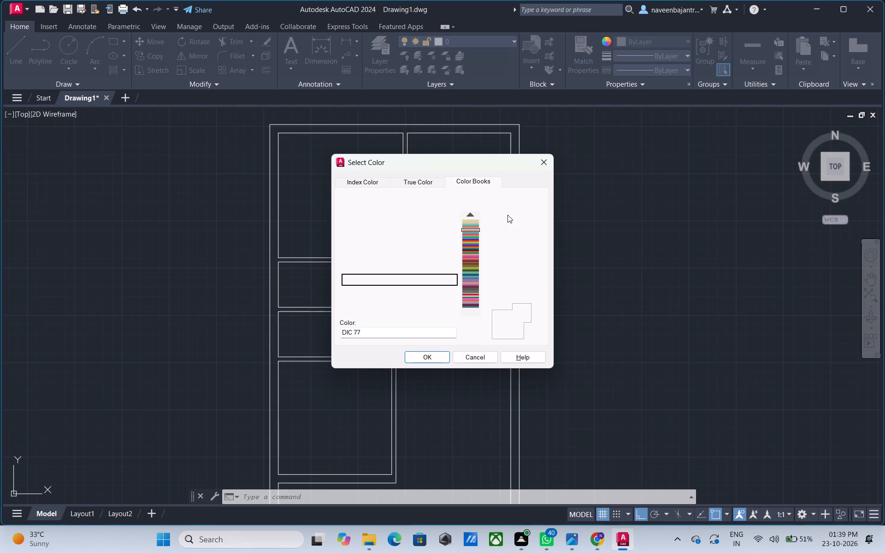
Continue browsing the DIC COLOR GUIDE(R) color book swatch by swatch, from DIC 77 through DIC 110, for an object color.
key("Down")
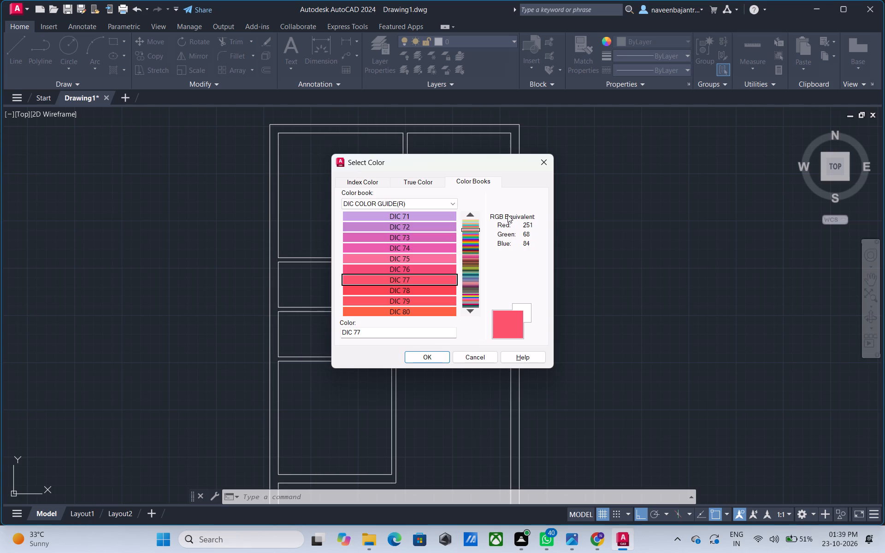
key("Down")
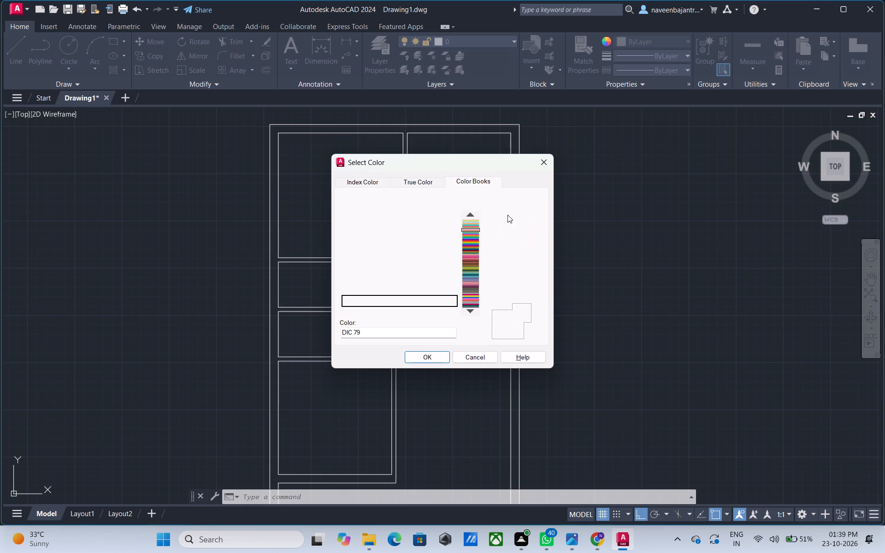
key("Down")
key("Down")
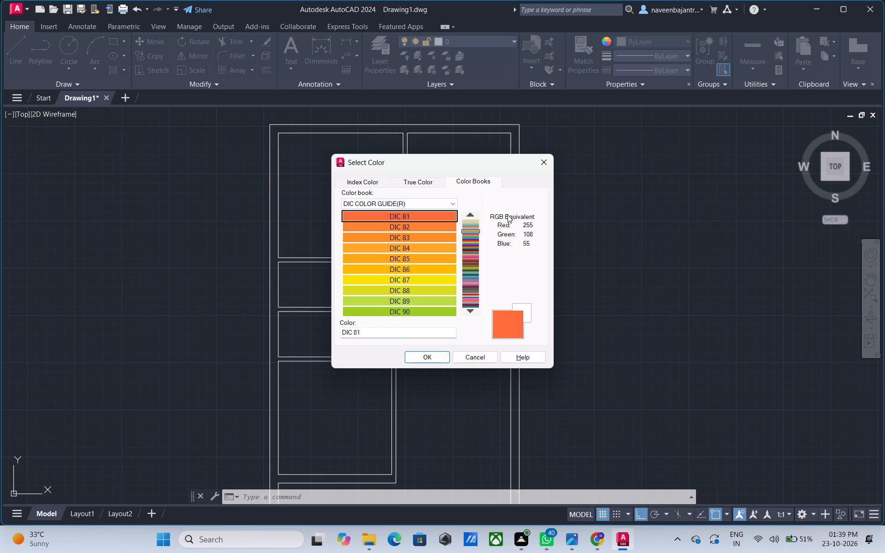
key("Down")
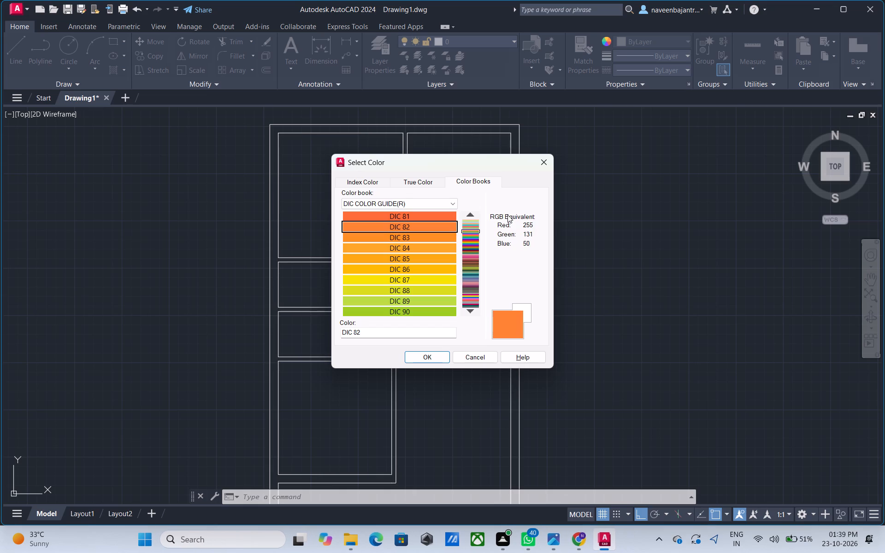
key("Down")
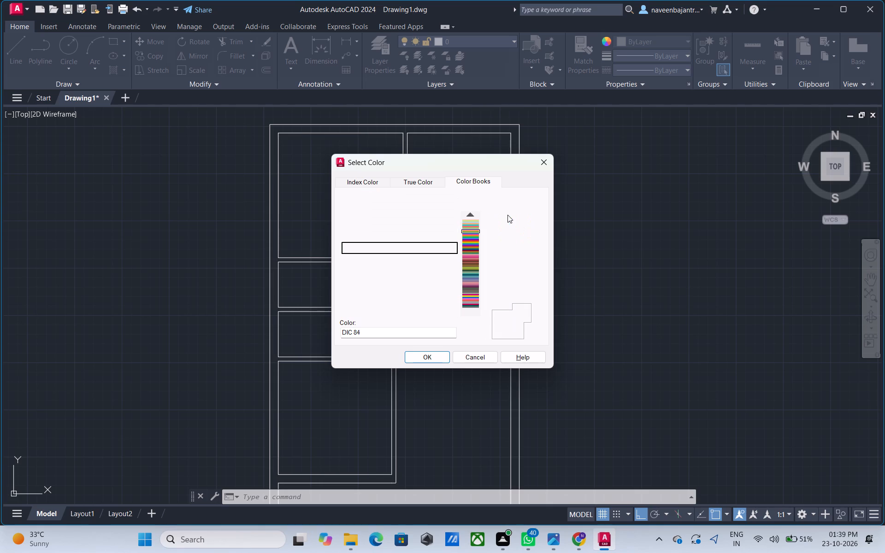
key("Down")
key("Down")
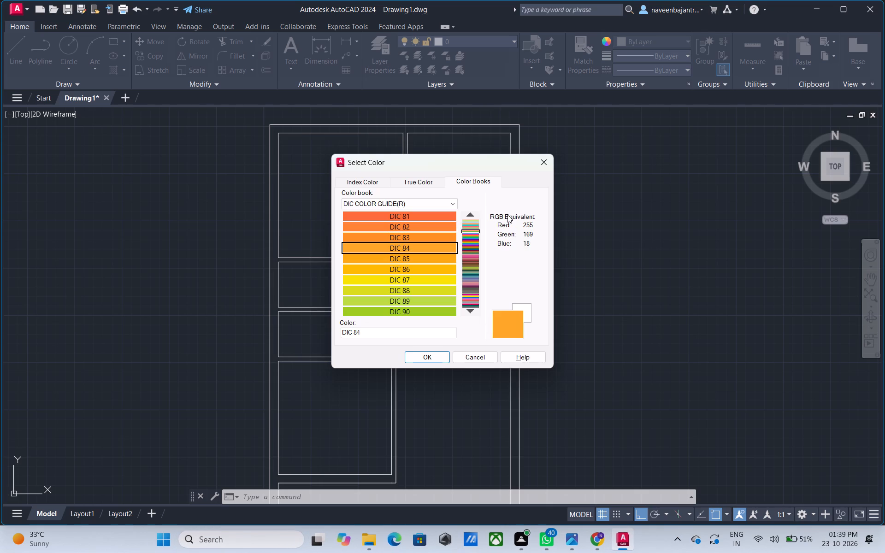
key("Down")
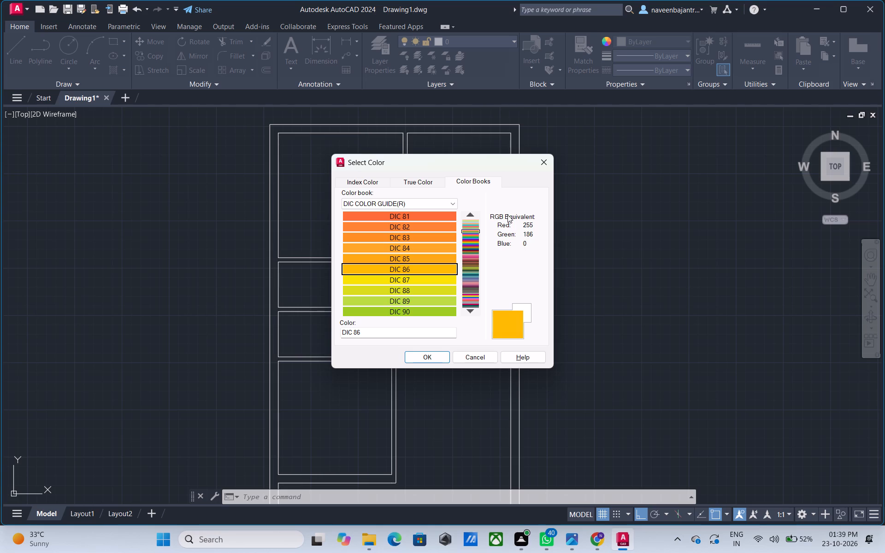
key("Down")
key("Down")
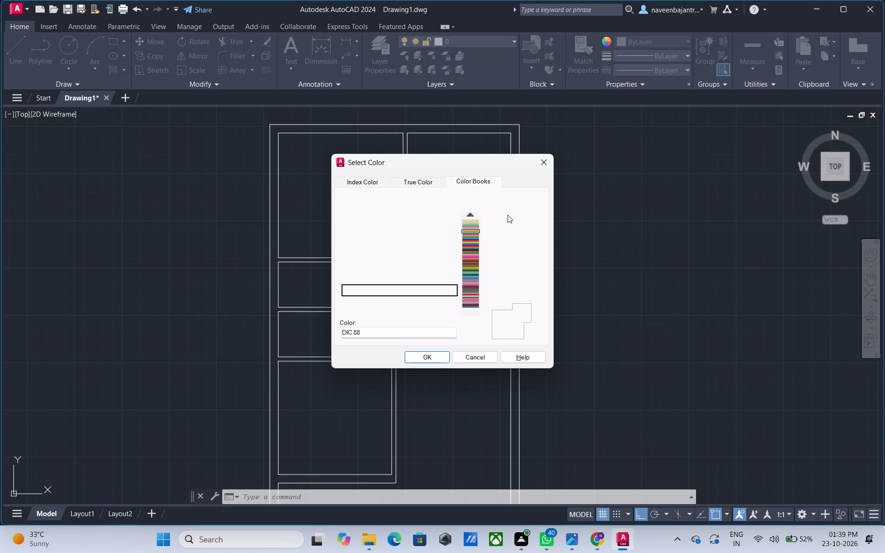
key("Down")
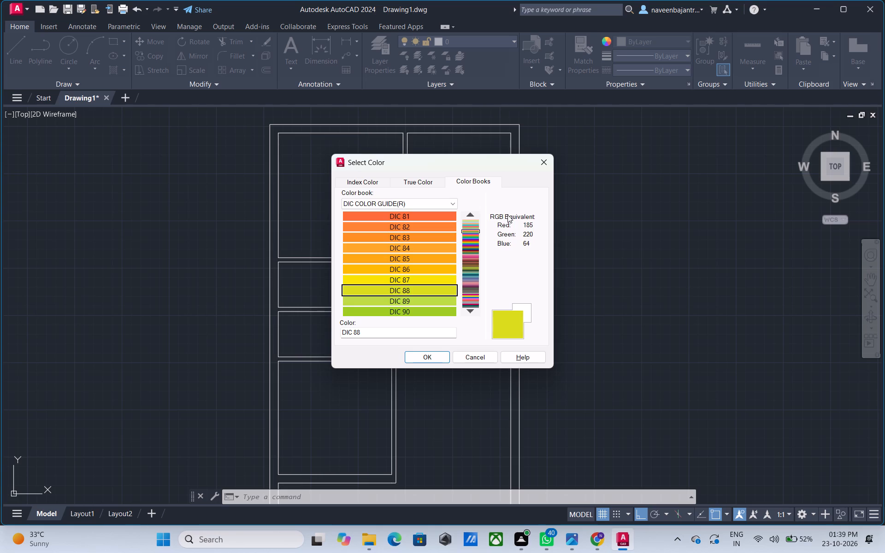
key("Down")
key("Down")
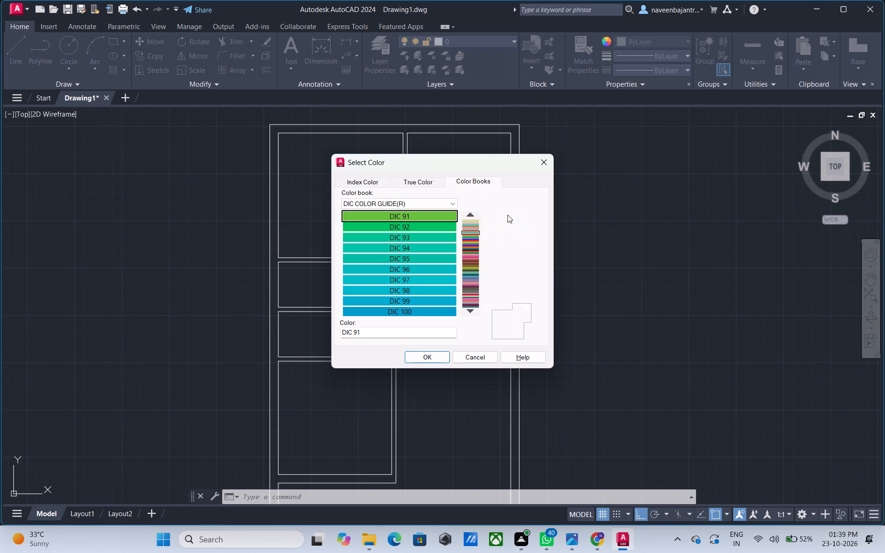
key("Down")
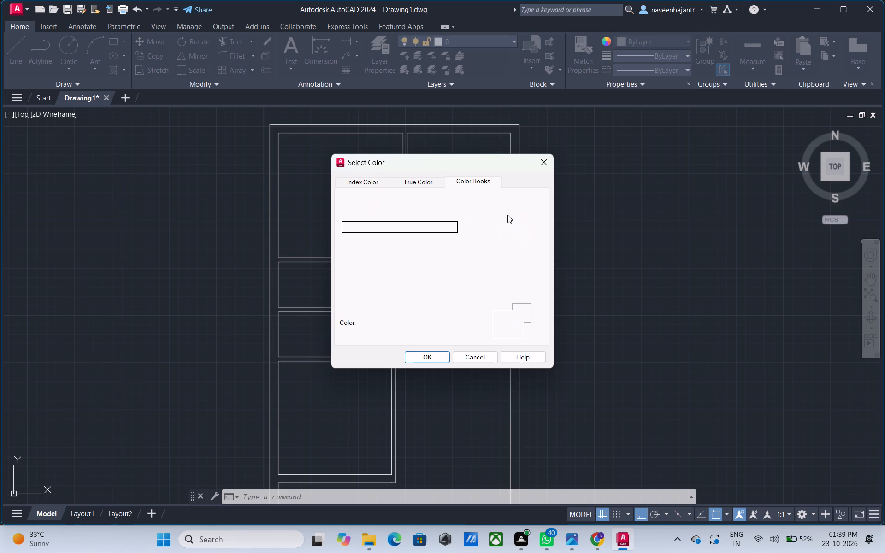
key("Down")
key("Down")
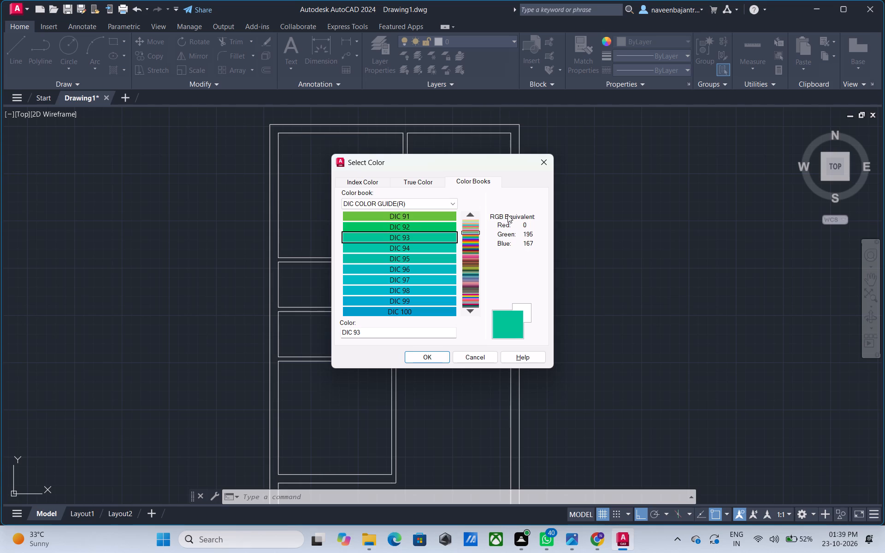
key("Down")
key("Down")
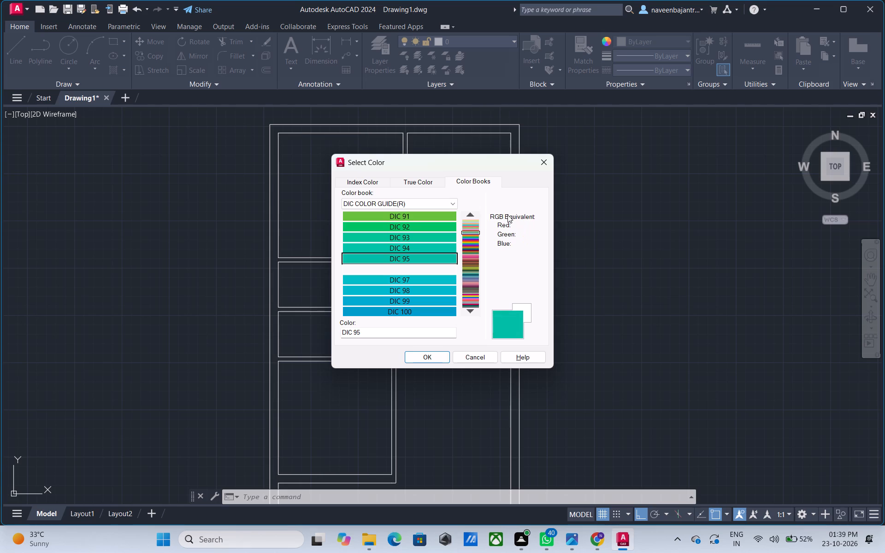
key("Down")
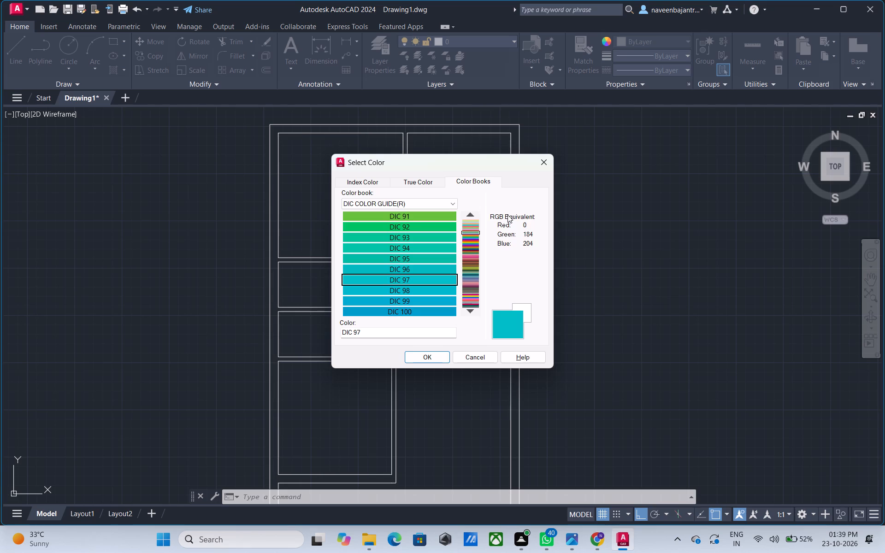
key("Down")
key("Down")
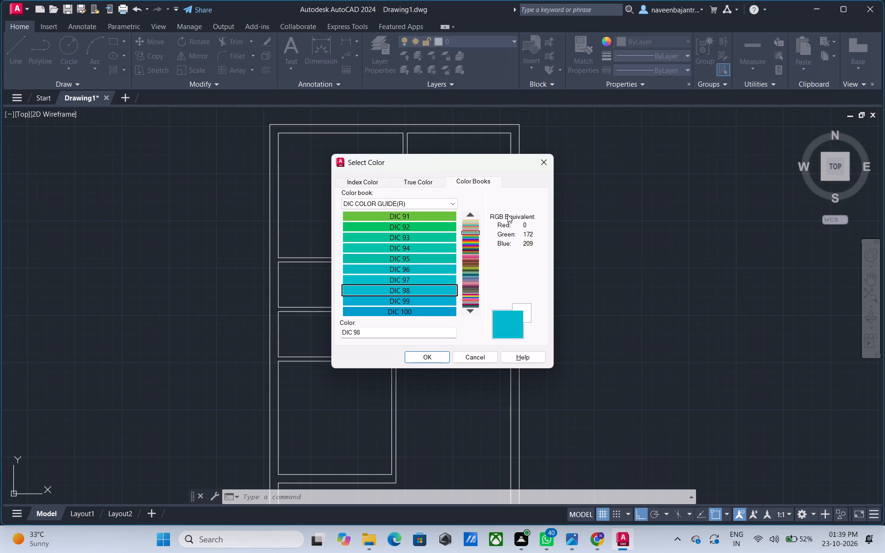
key("Down")
key("Down")
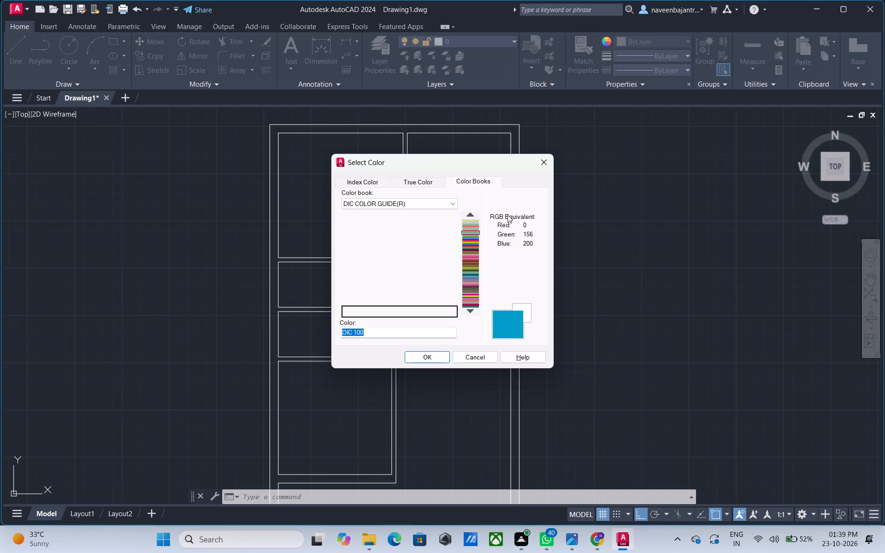
key("Down")
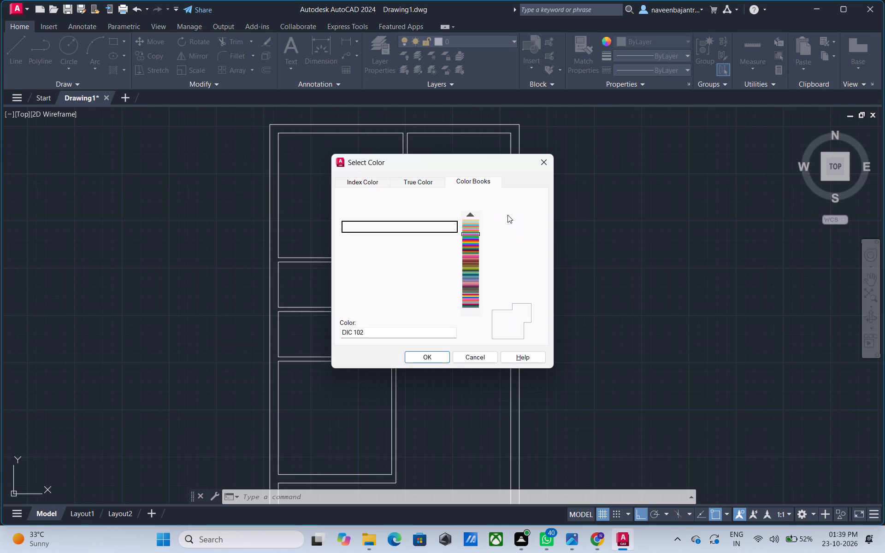
key("Down")
key("Down")
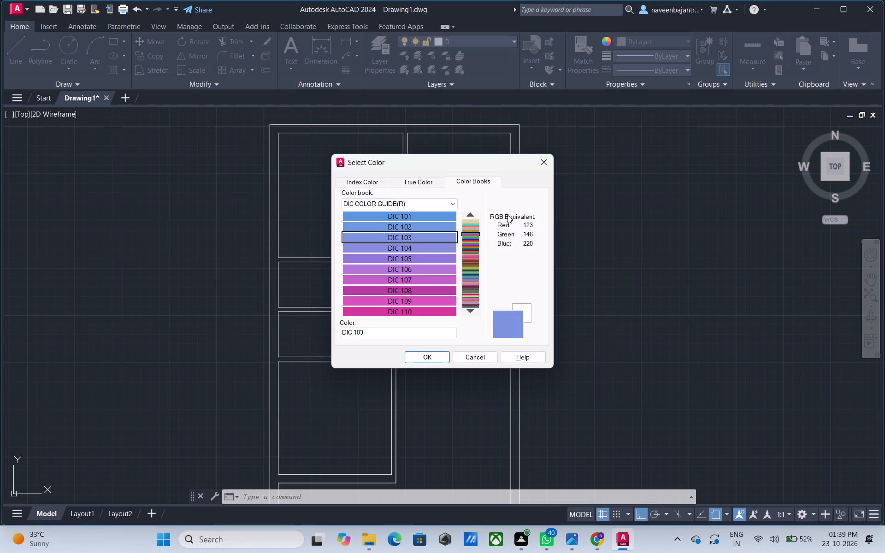
key("Down")
key("Down")
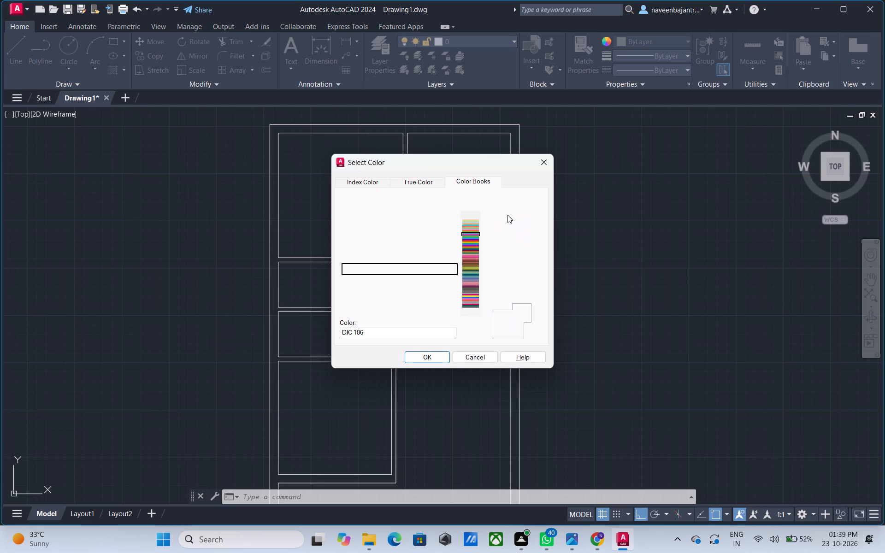
key("Down")
key("Down")
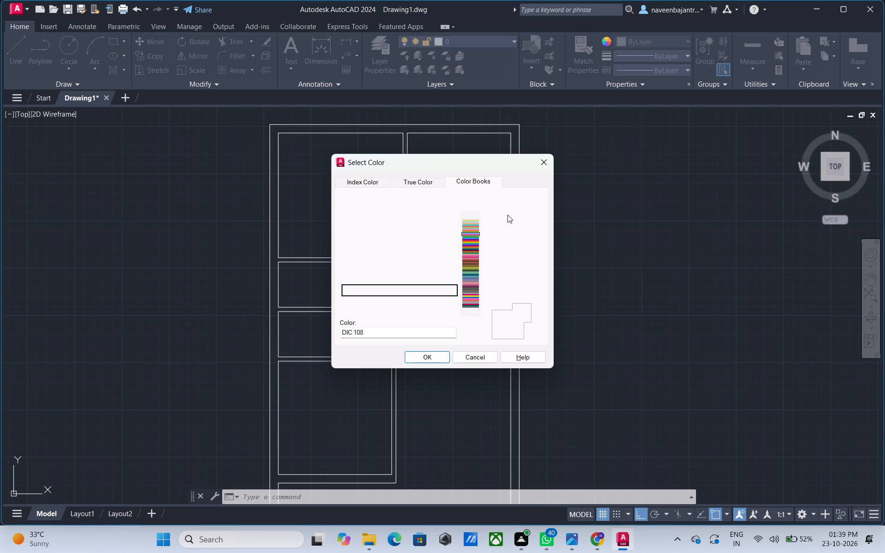
key("Down")
key("Down")
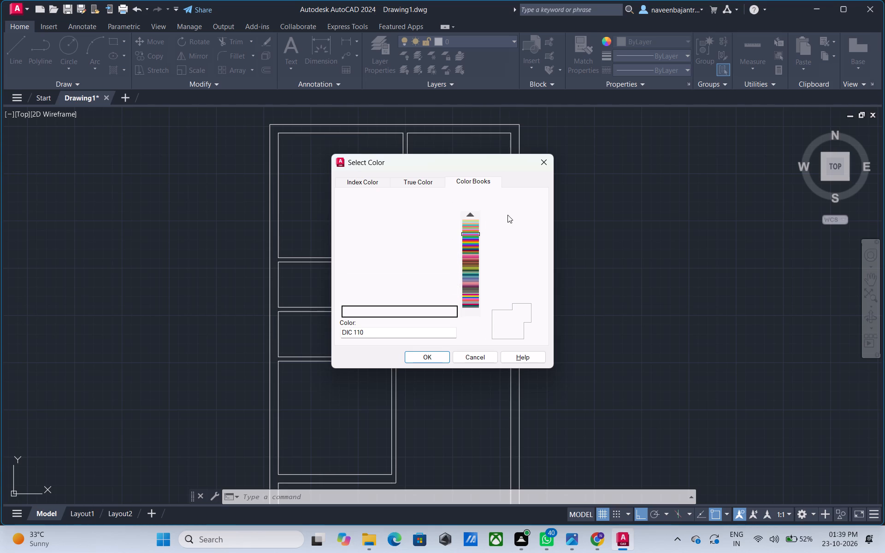
Continue browsing the DIC COLOR GUIDE(R) color book swatch by swatch, from DIC 110 through DIC 159, for an object color.
key("Down")
key("Down")
key("Down")
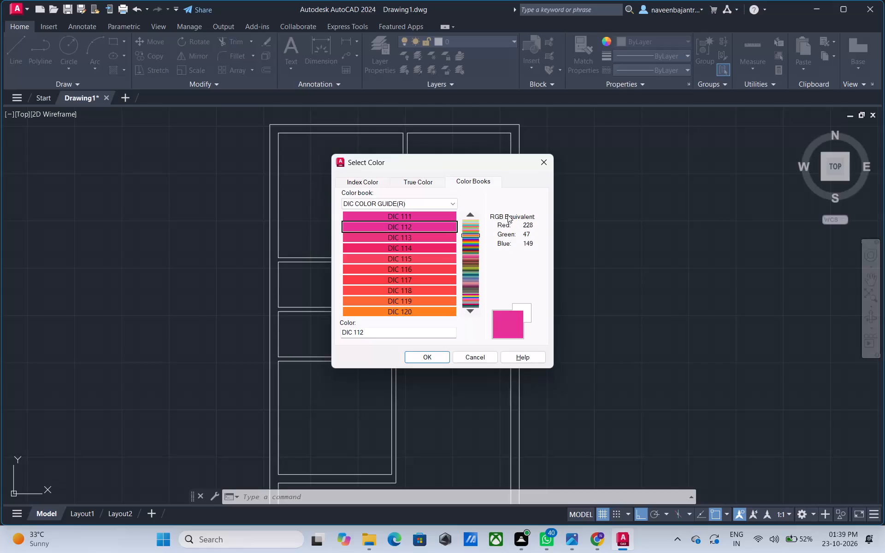
key("Down")
key("Down")
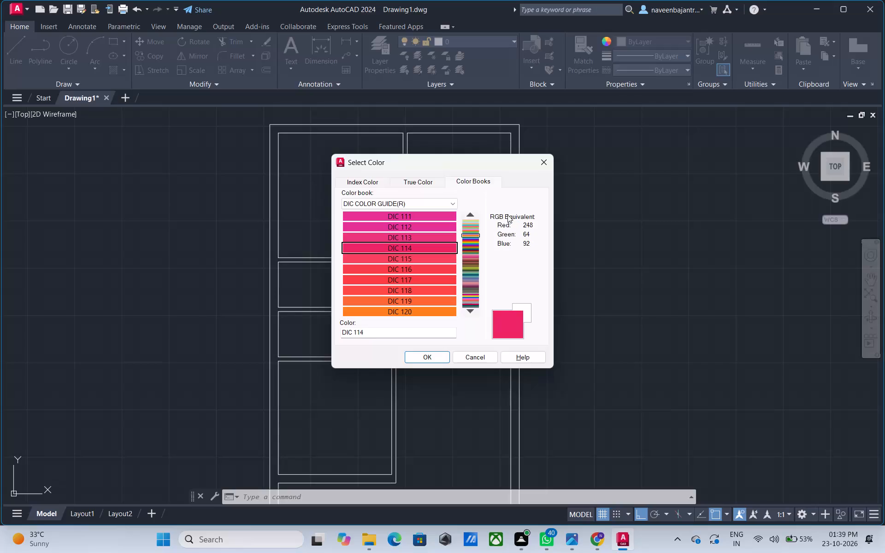
key("Down")
key("Down")
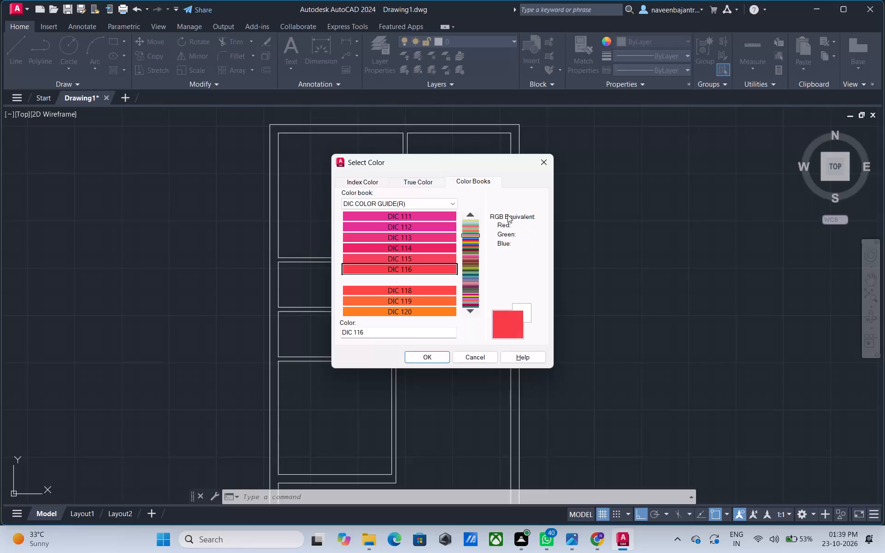
key("Down")
key("Down")
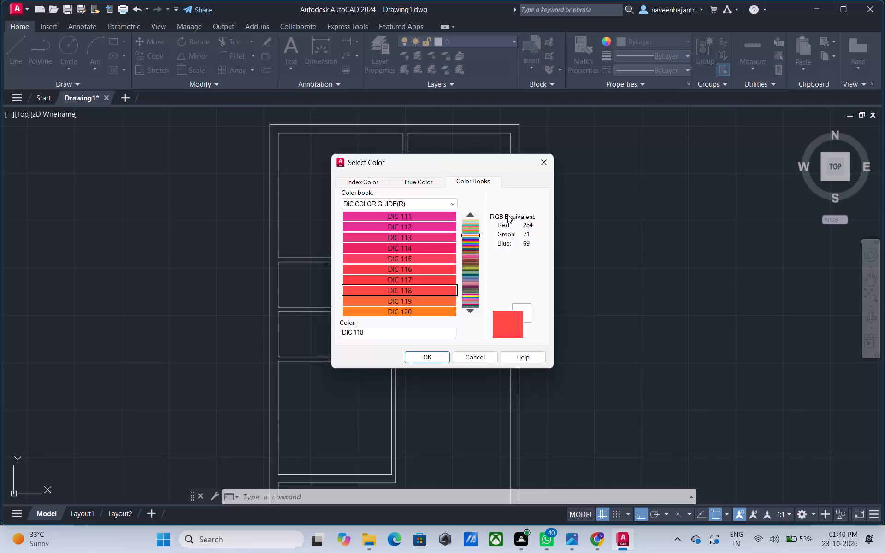
key("Down")
key("Down")
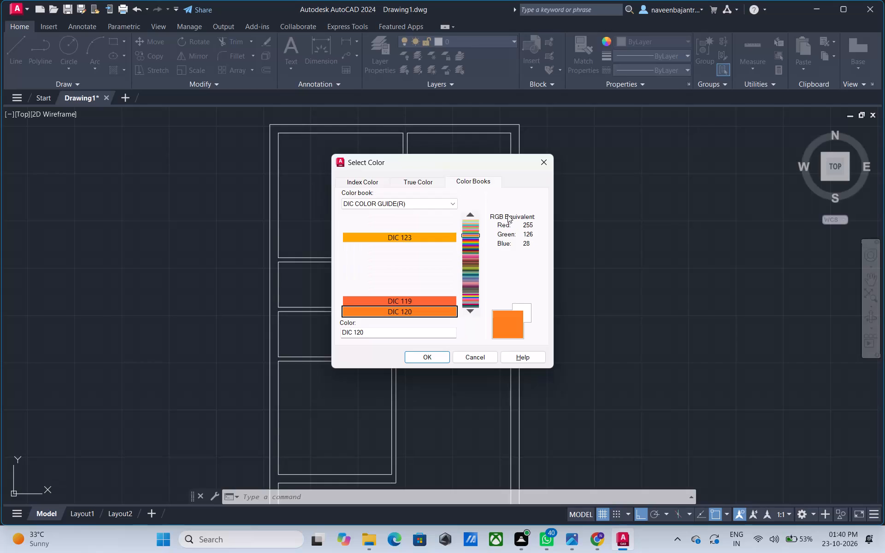
key("Down")
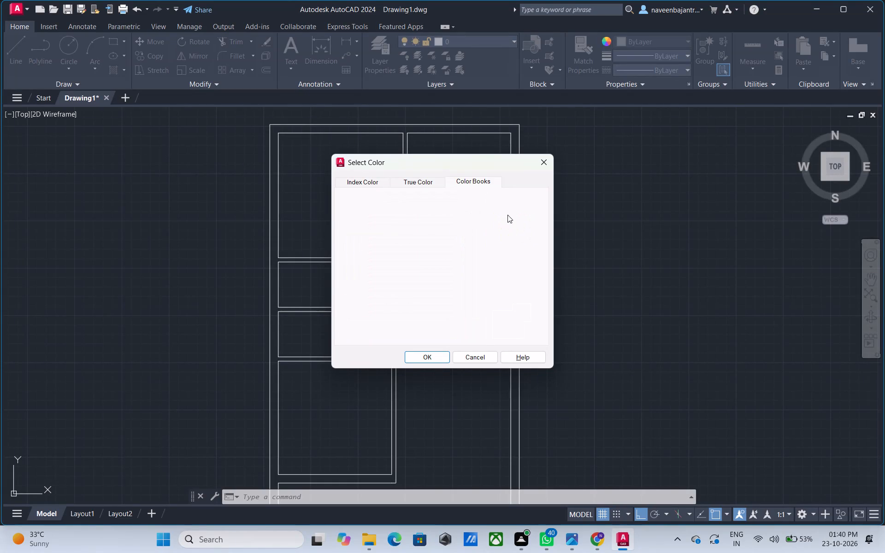
key("Down")
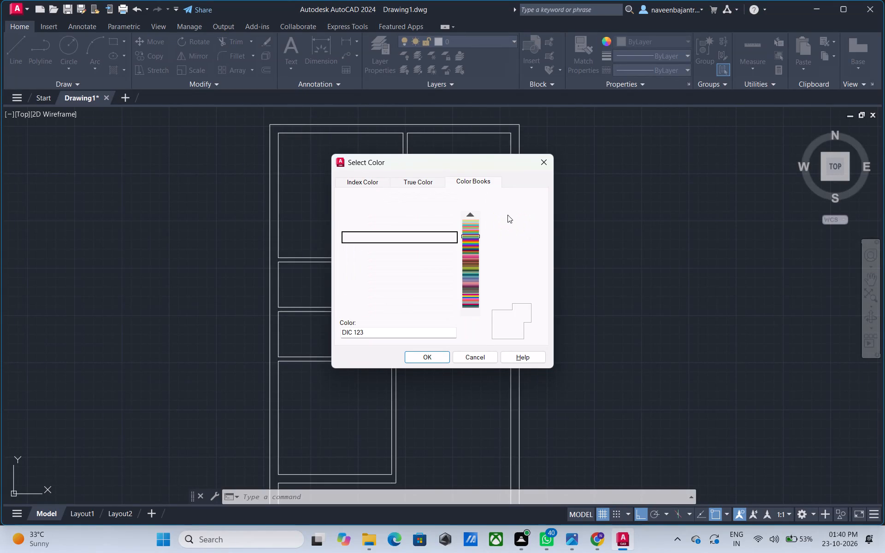
key("Down")
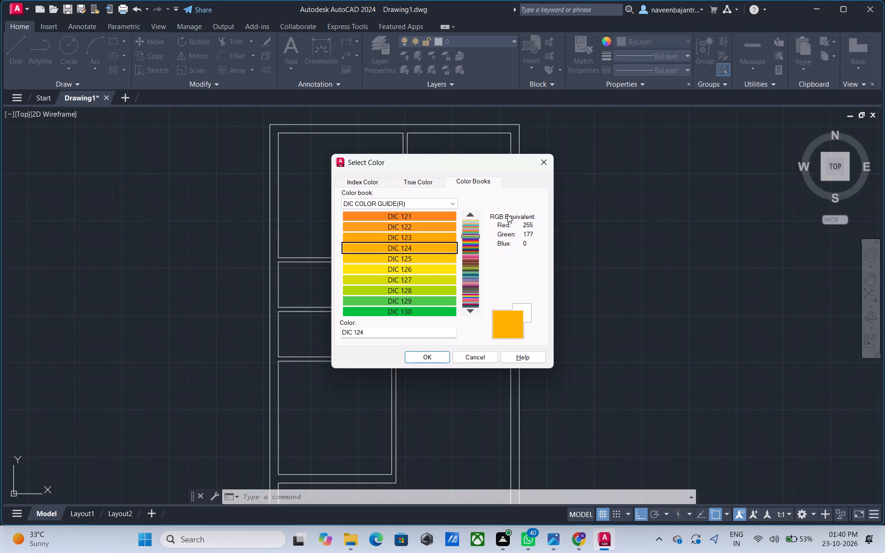
key("Down")
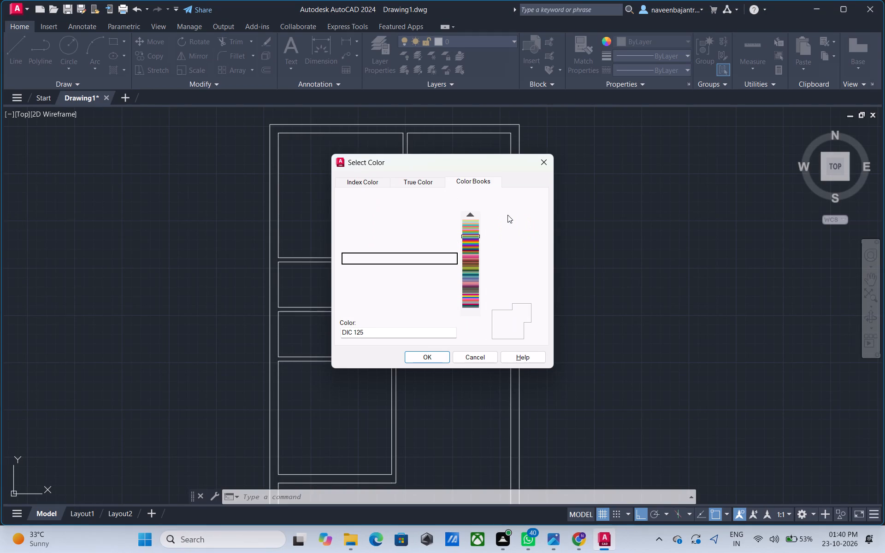
key("Down")
key("Down")
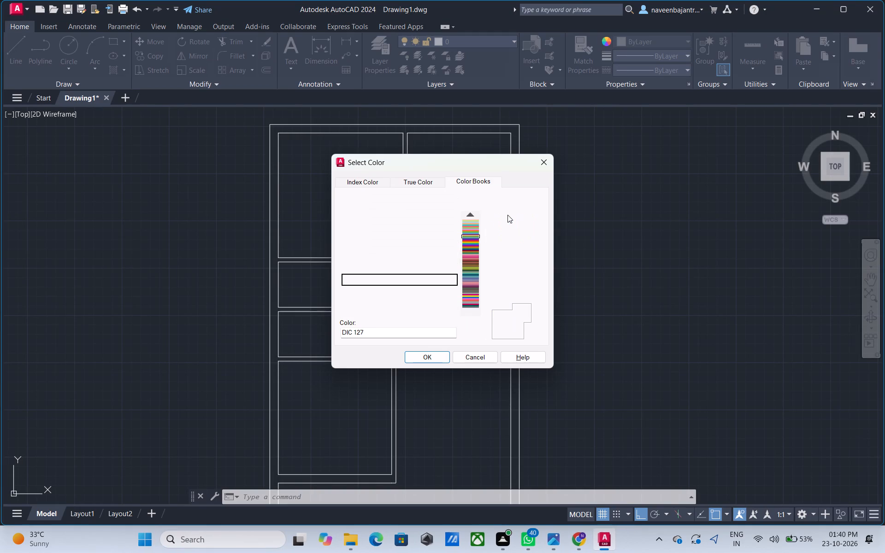
key("Down")
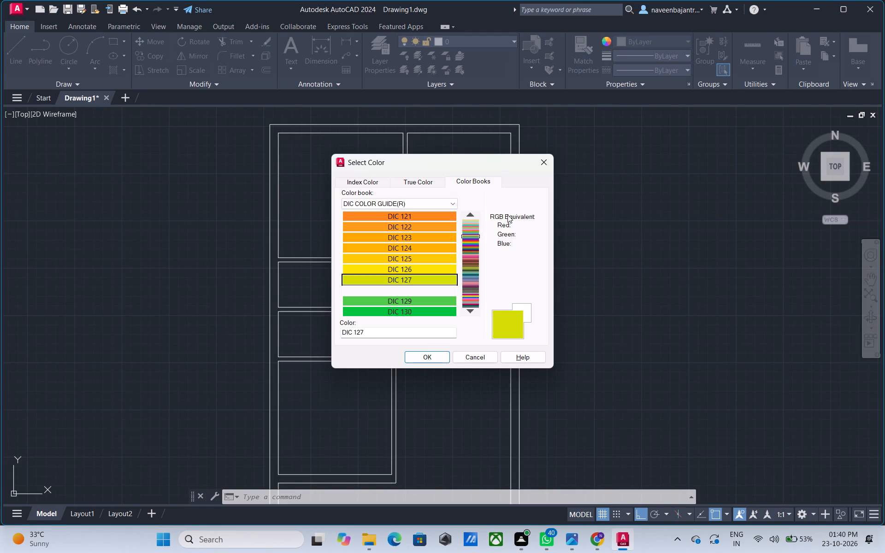
key("Down")
key("Down")
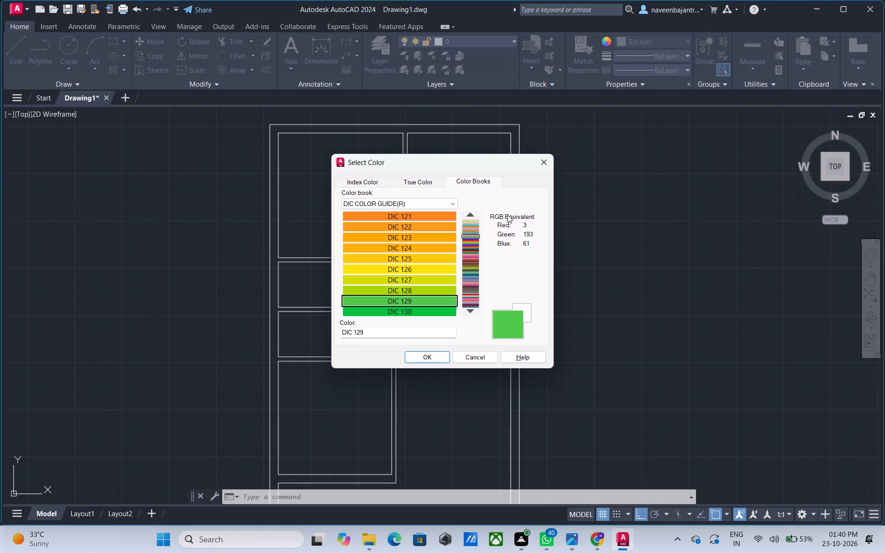
key("Down")
key("Down")
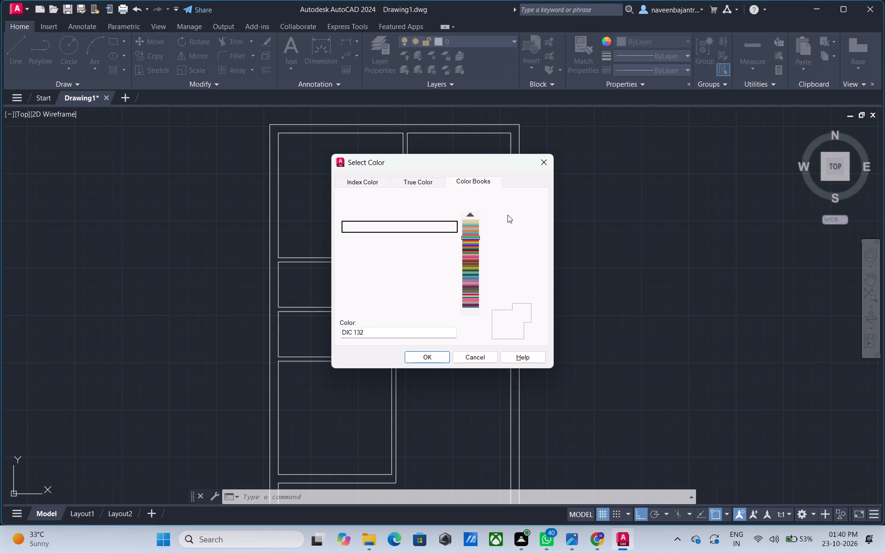
key("Down")
key("Down")
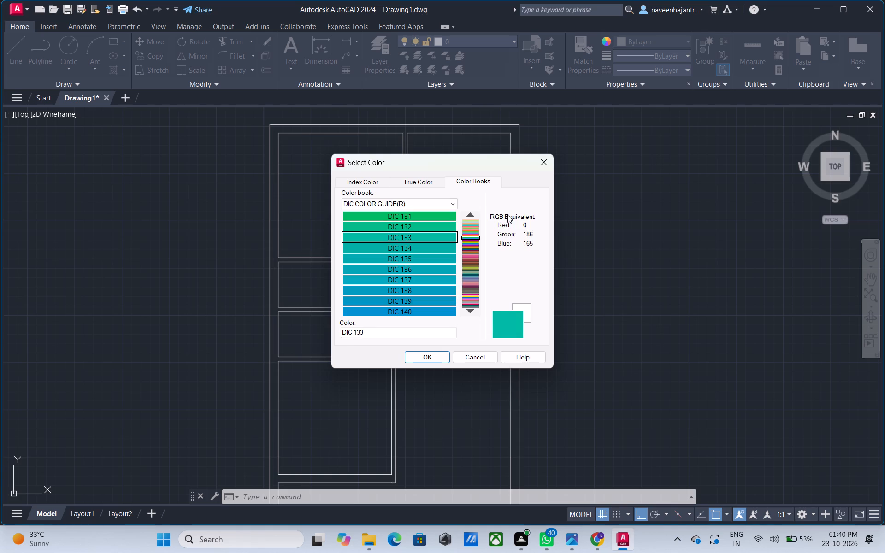
key("Down")
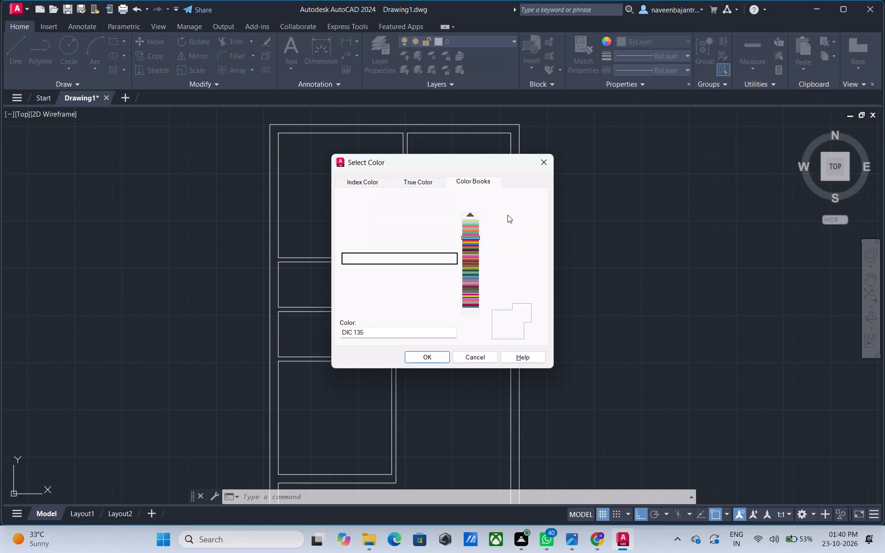
key("Down")
key("Down")
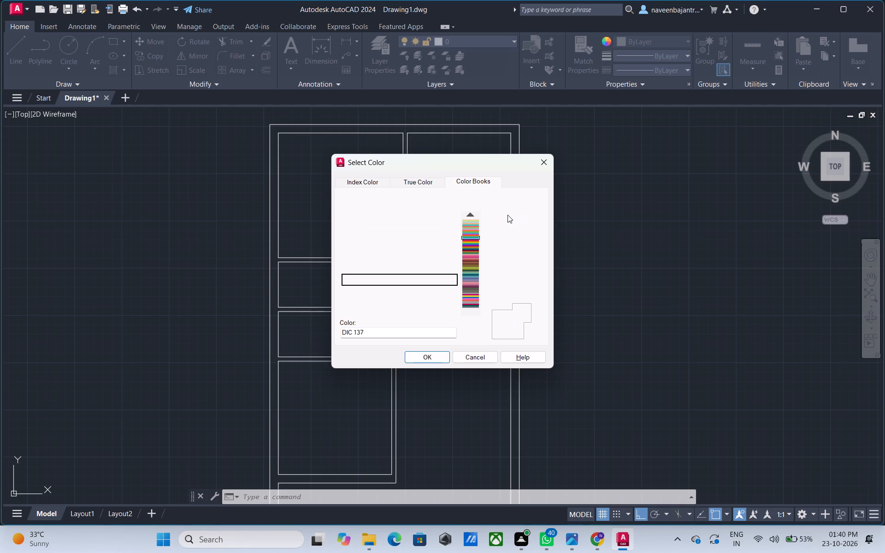
key("Down")
key("Down")
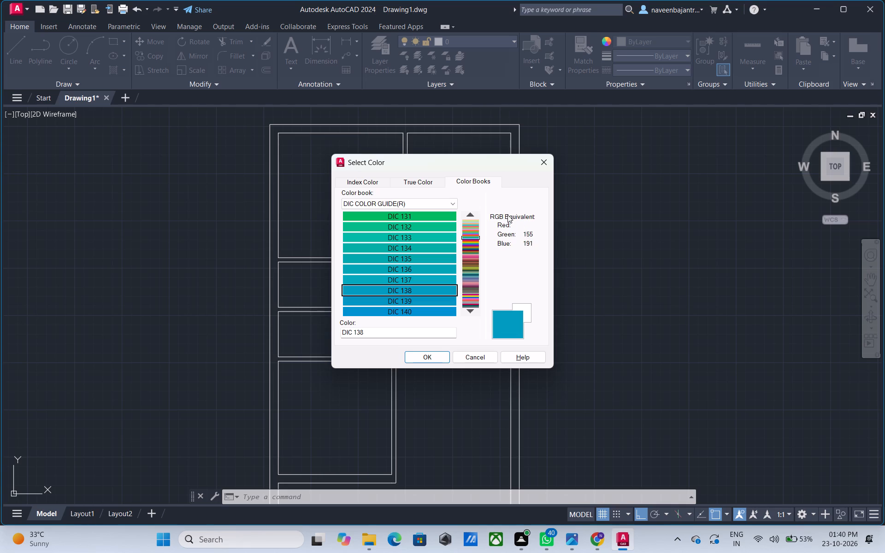
key("Down")
key("Down")
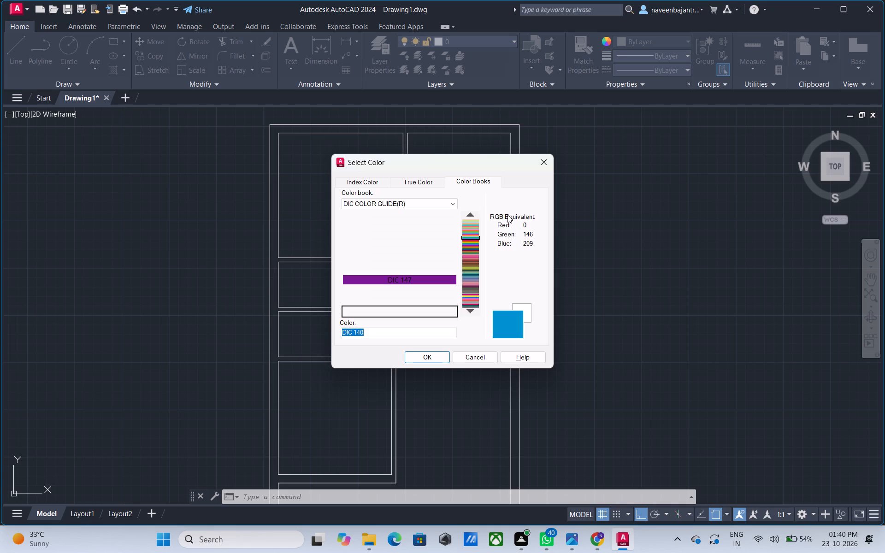
key("Down")
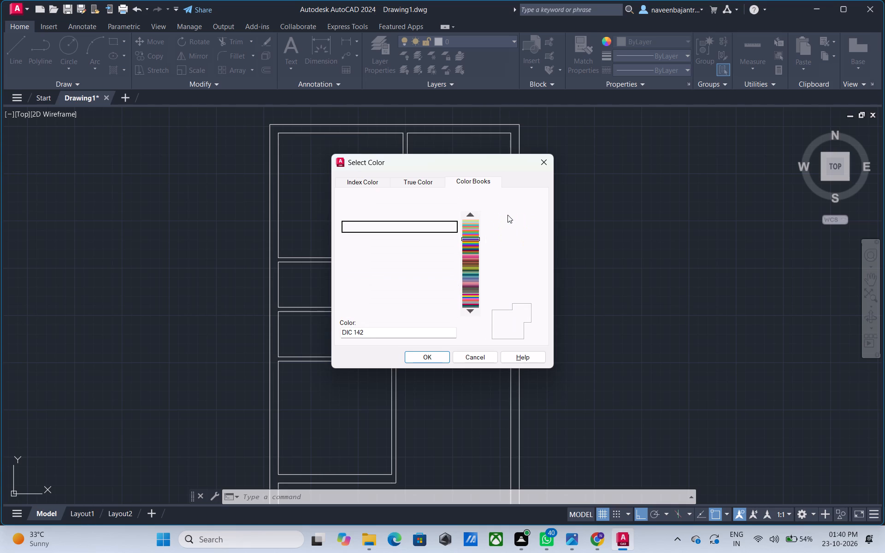
key("Down")
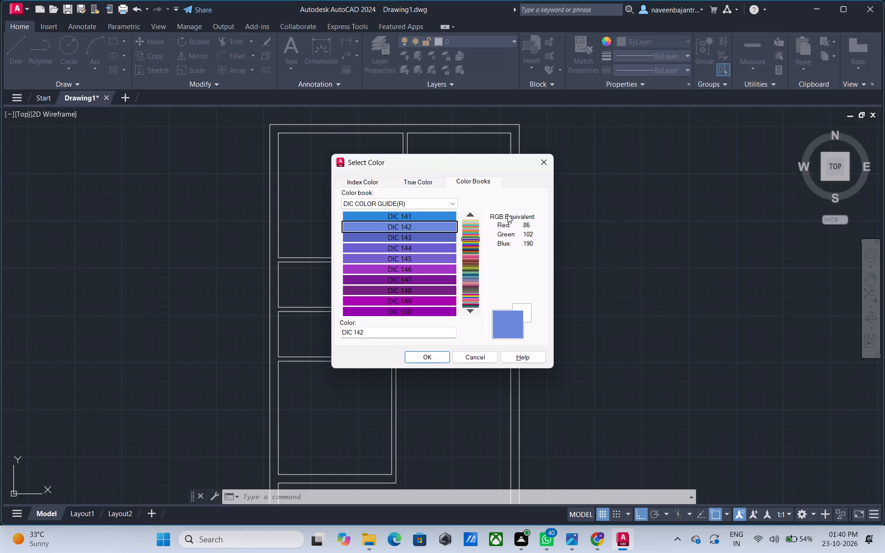
key("Down")
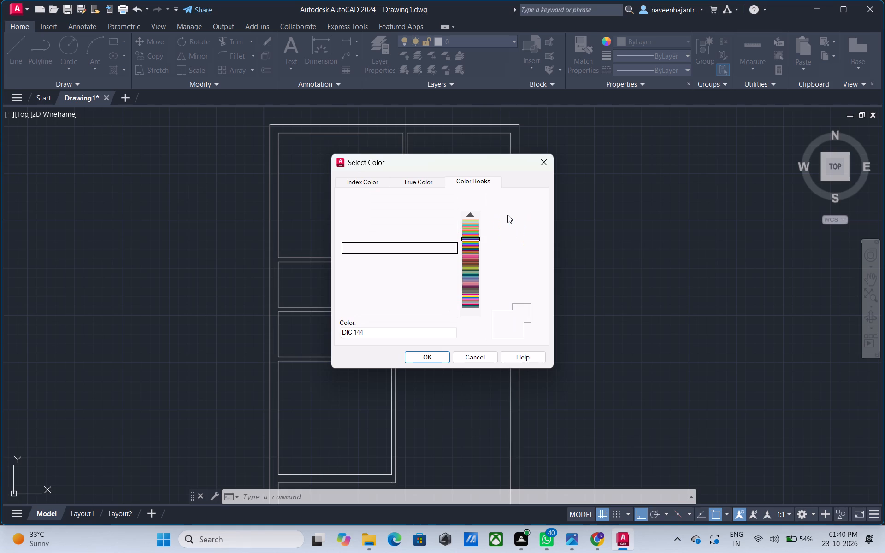
key("Down")
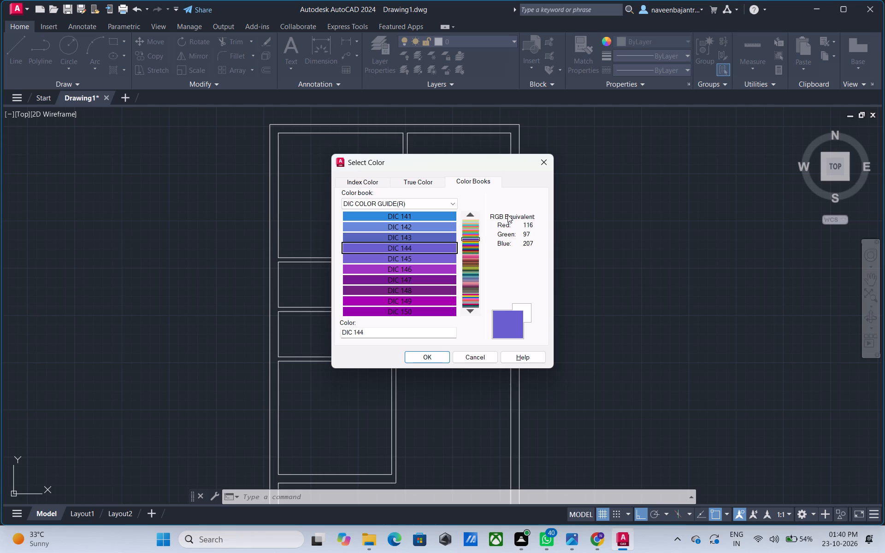
key("Down")
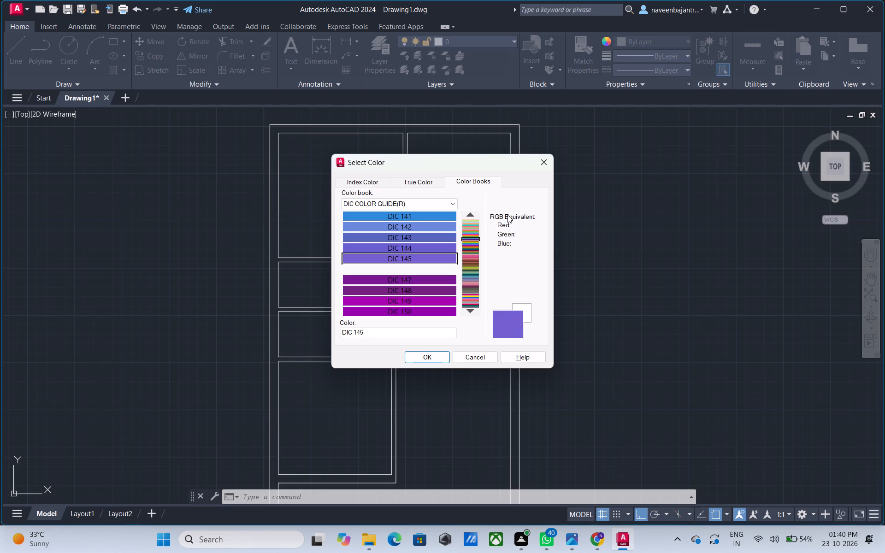
key("Down")
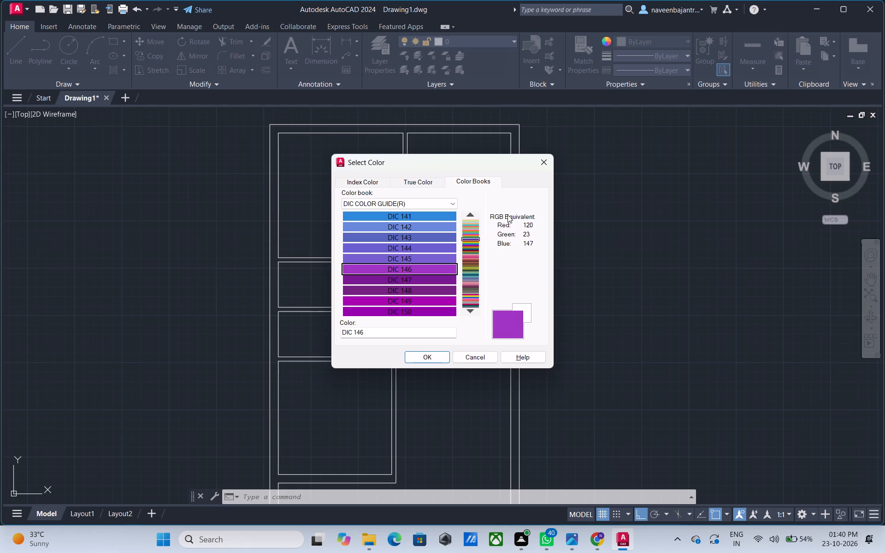
key("Down")
key("Down")
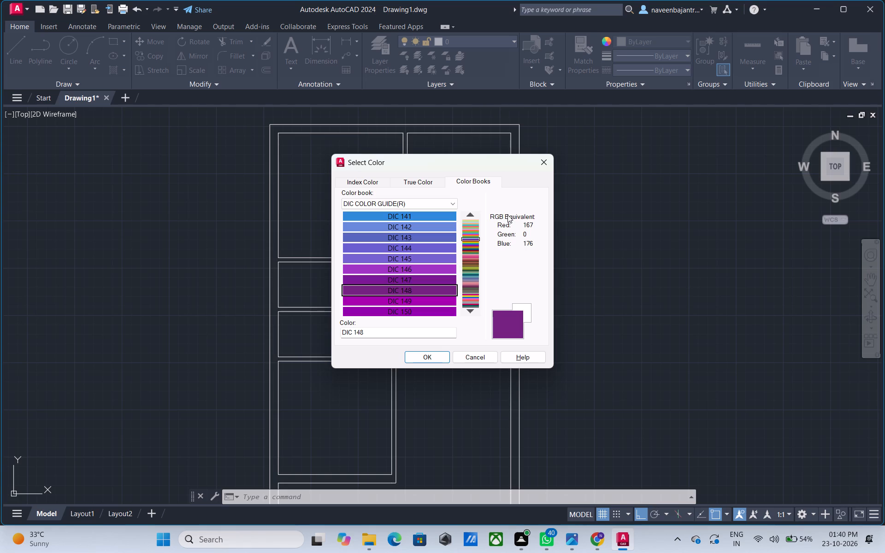
key("Down")
key("Down")
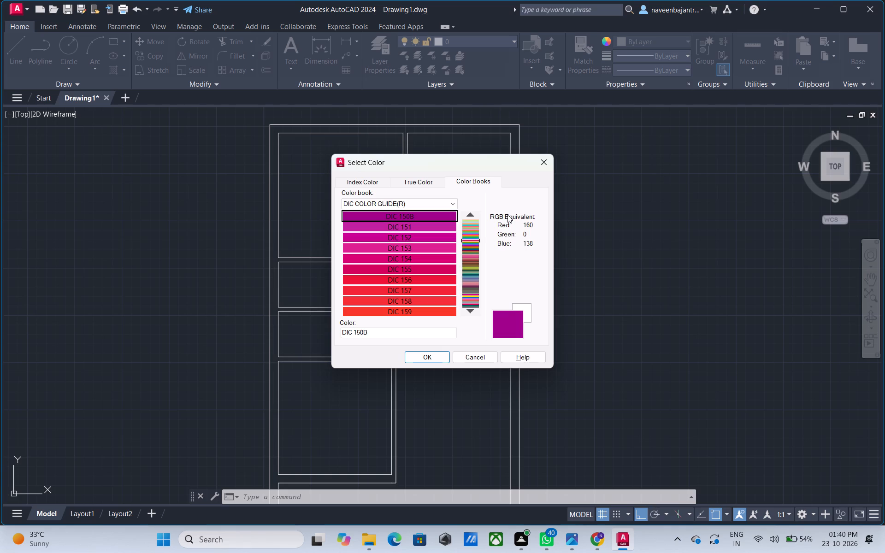
key("Down")
key("Down")
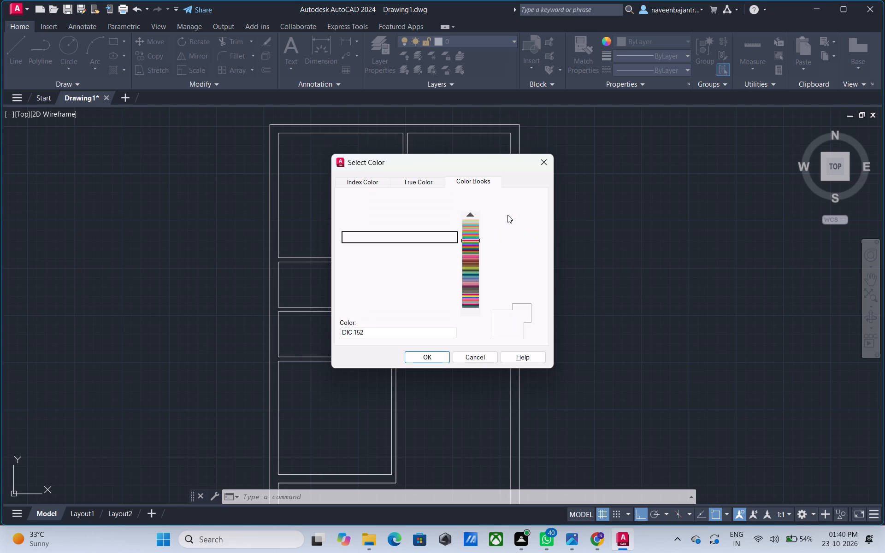
key("Down")
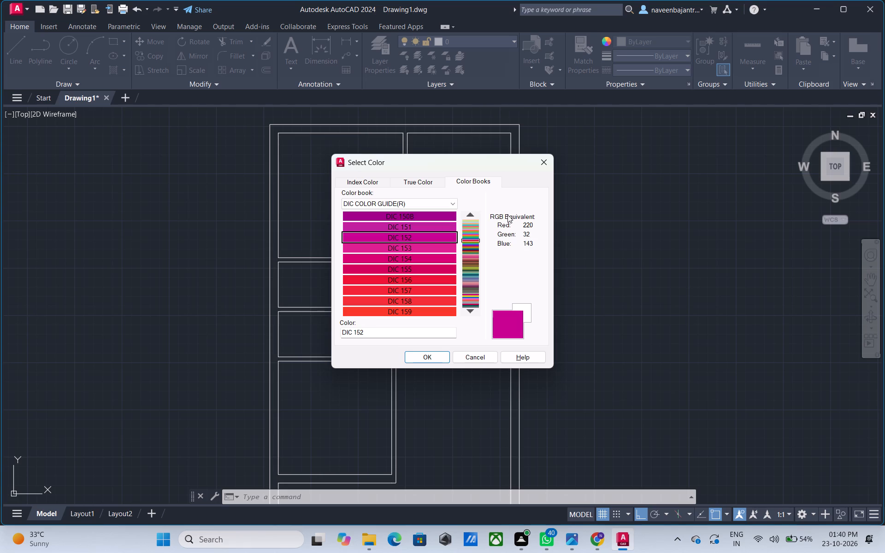
key("Down")
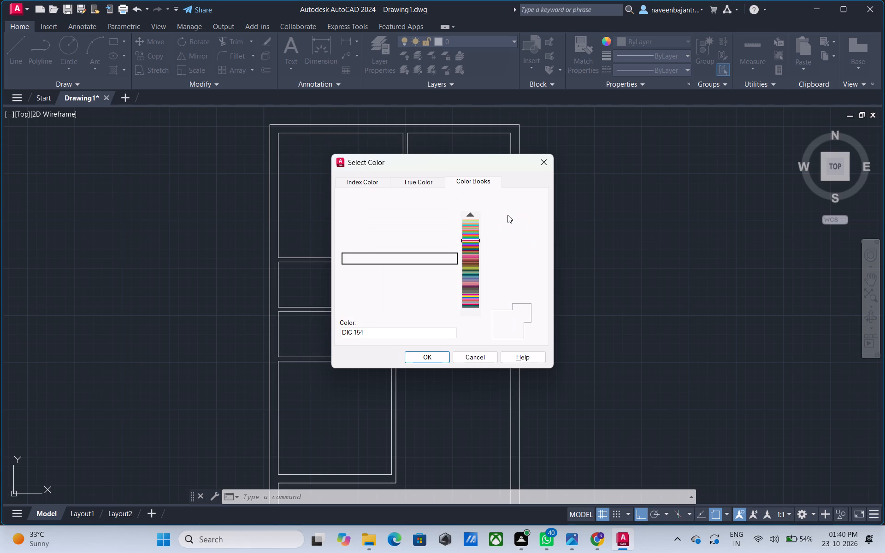
key("Down")
key("Down")
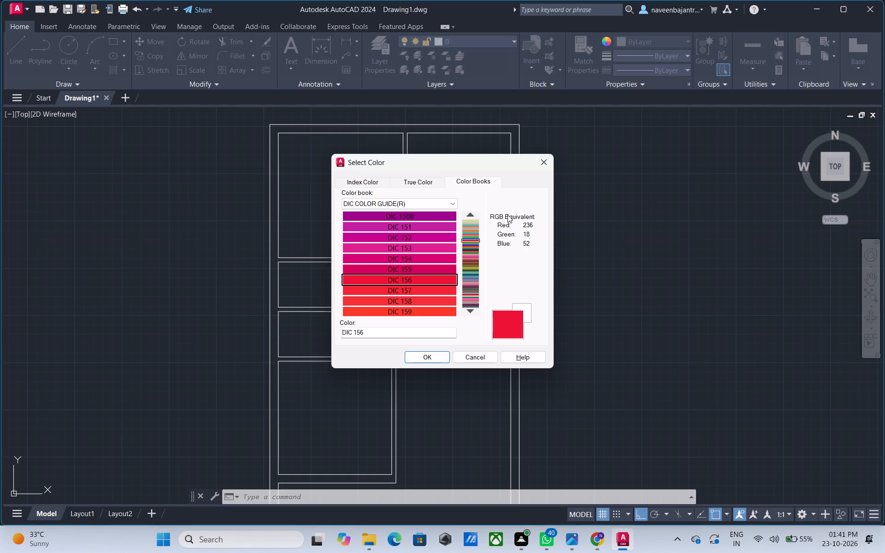
key("Down")
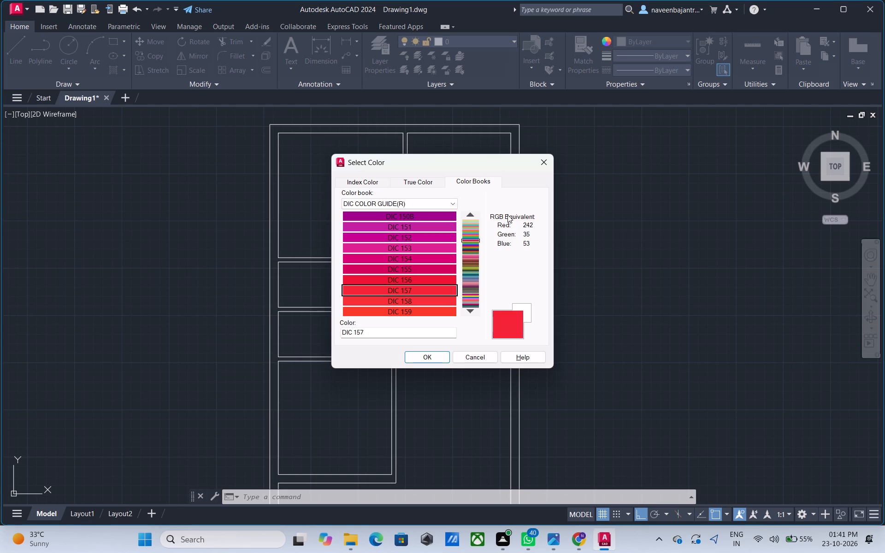
key("Down")
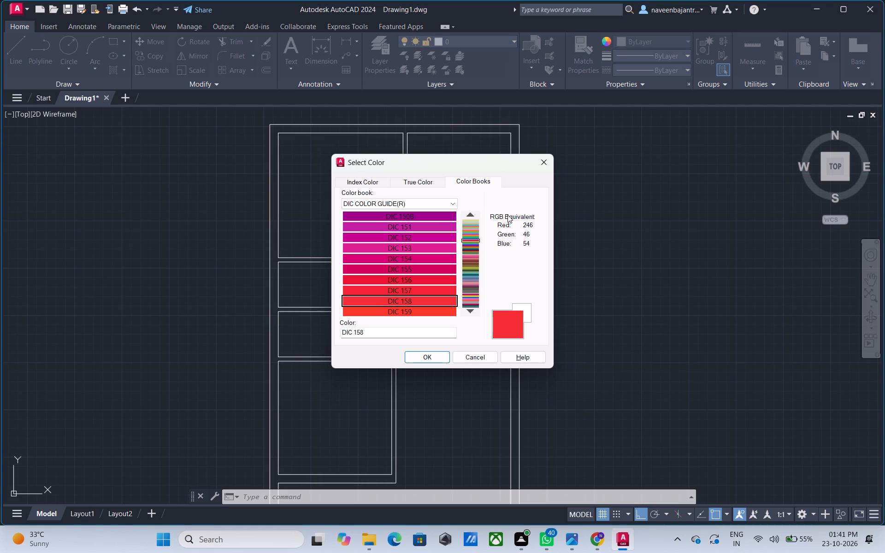
key("Down")
key("Down")
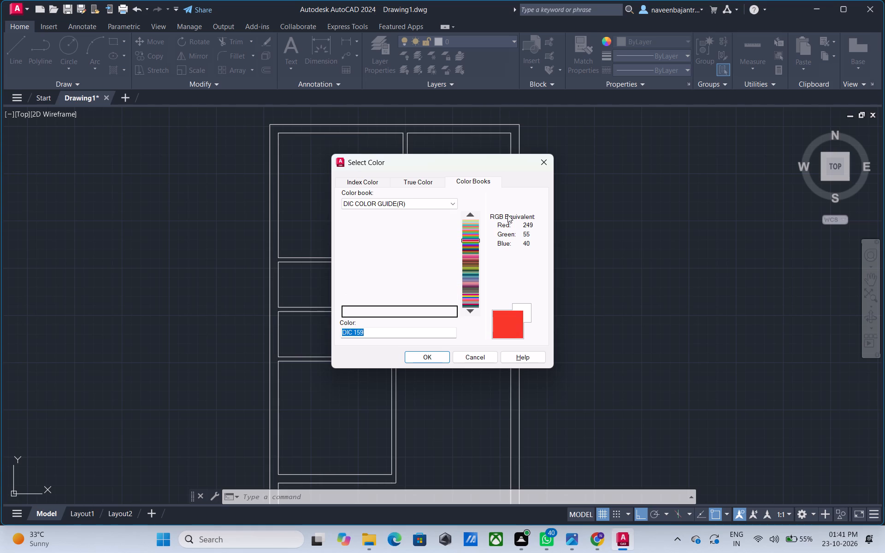
Continue browsing the DIC COLOR GUIDE(R) color book swatch by swatch, from DIC 159 through DIC 186, for an object color.
key("Down")
key("Down")
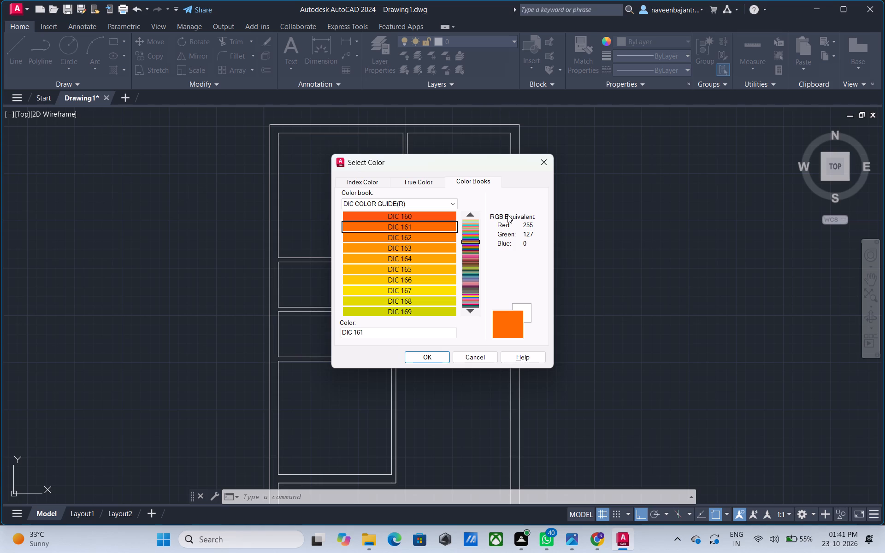
key("Down")
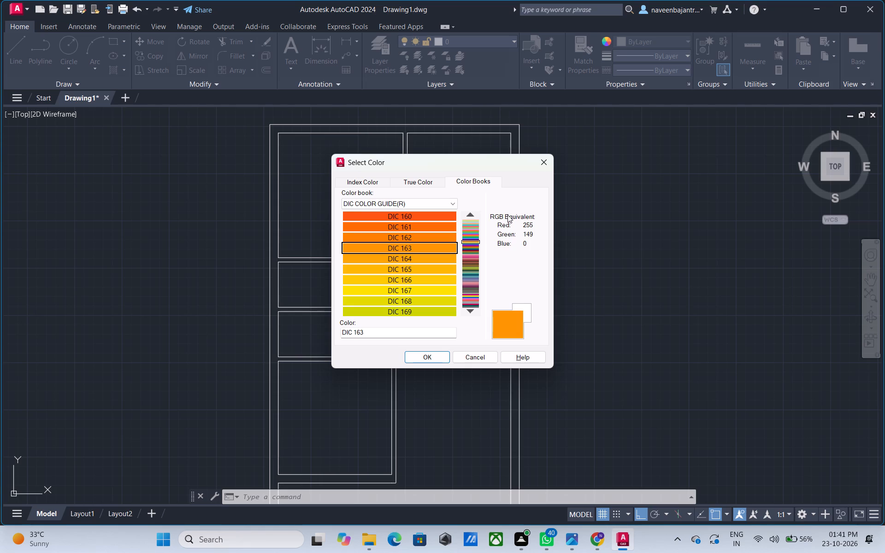
key("Down")
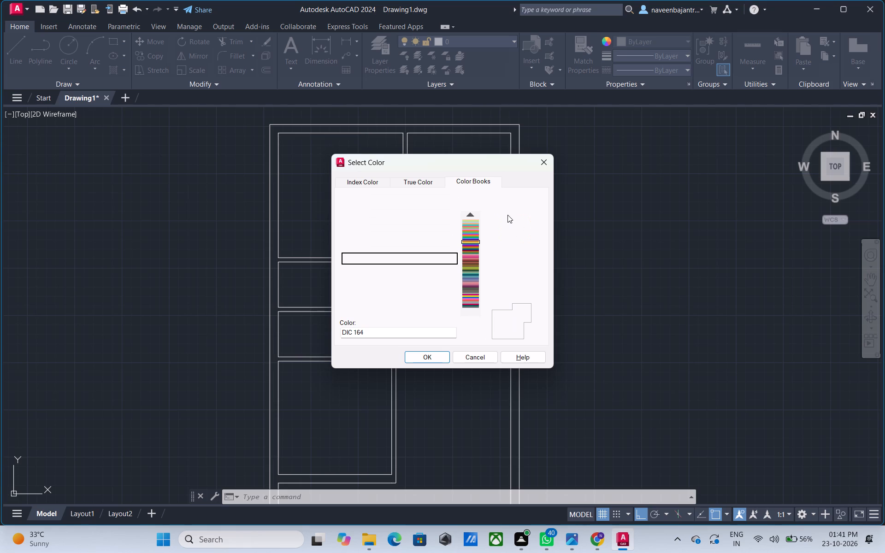
key("Down")
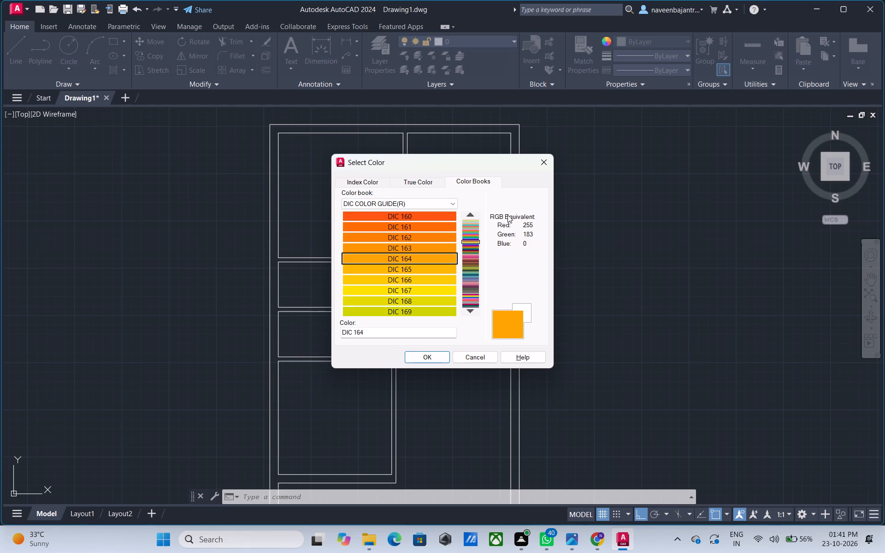
key("Down")
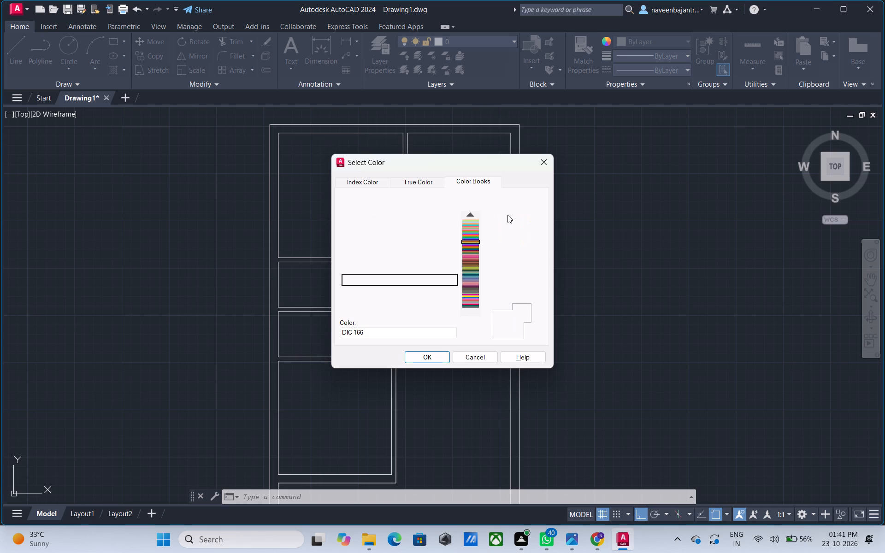
key("Down")
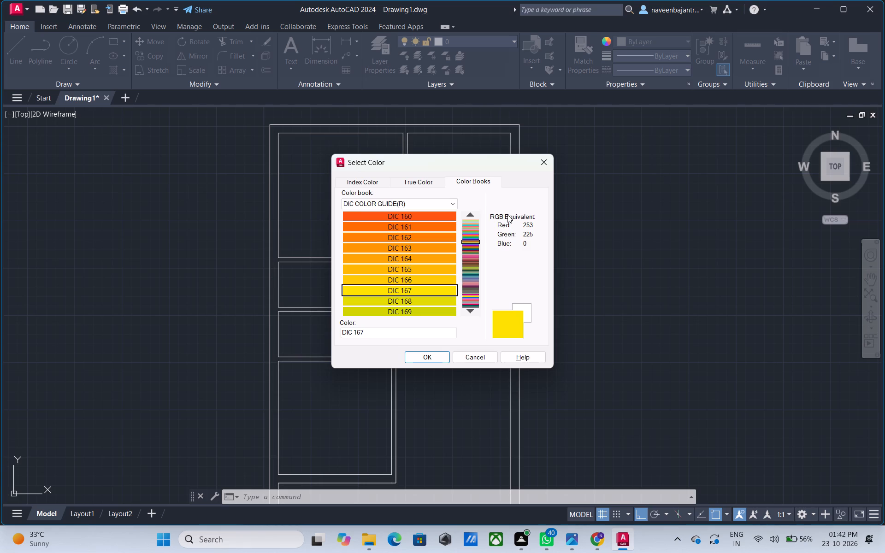
key("Down")
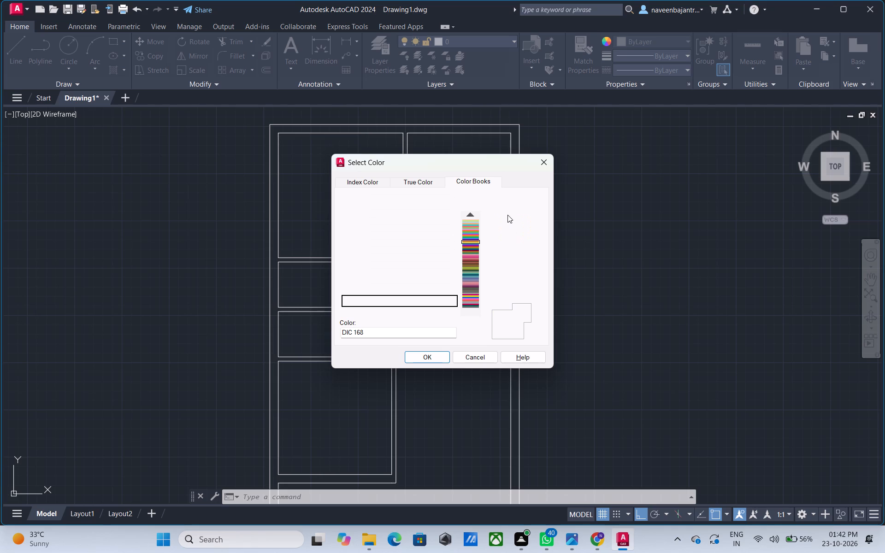
key("Down")
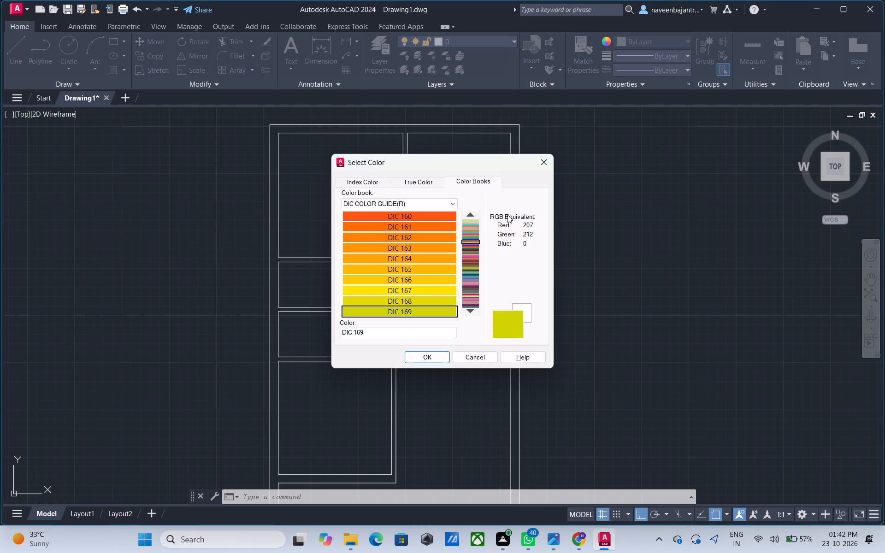
key("Down")
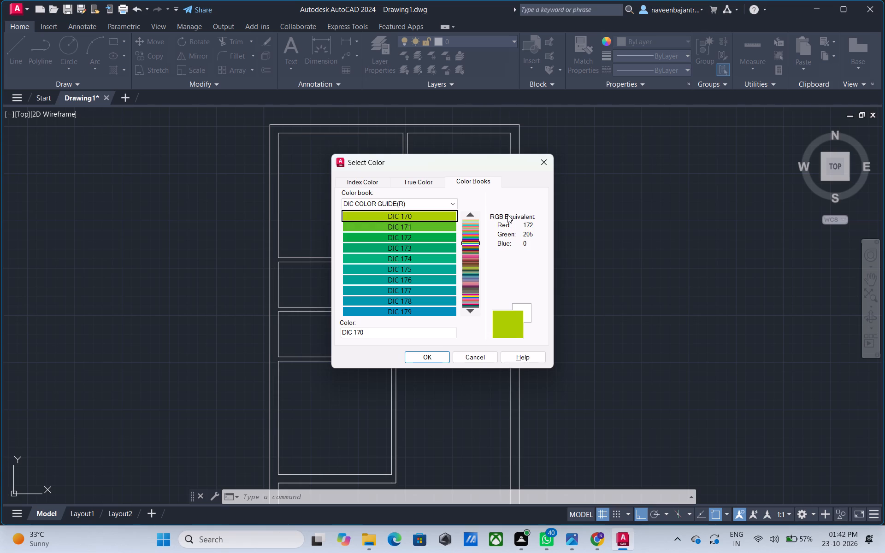
key("Down")
key("Down")
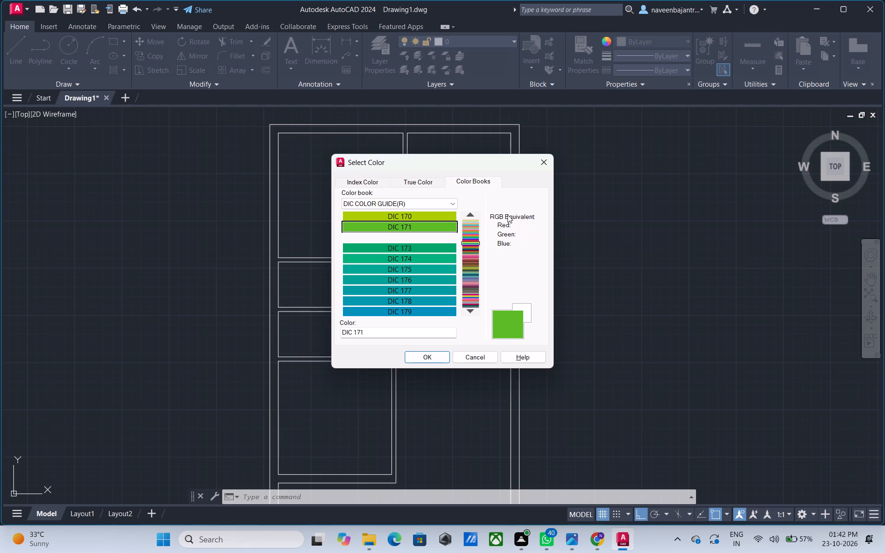
key("Down")
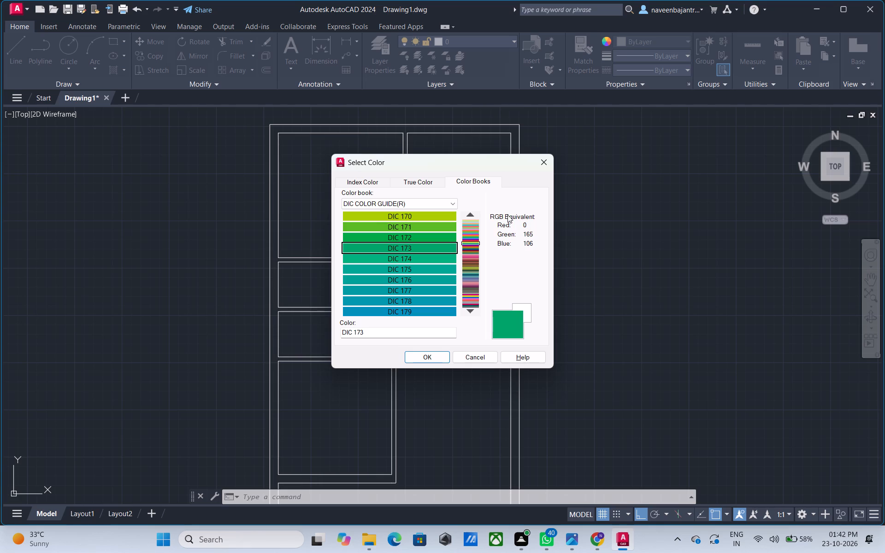
key("Down")
key("Down")
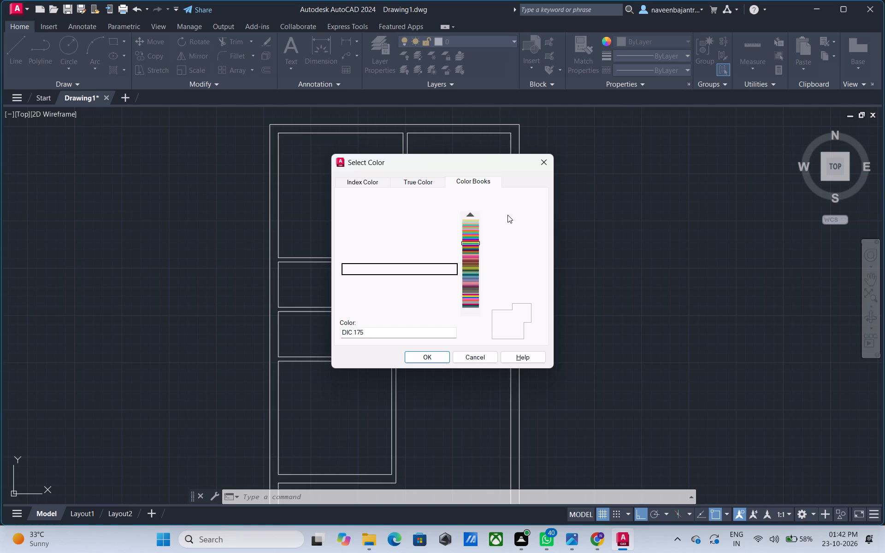
key("Down")
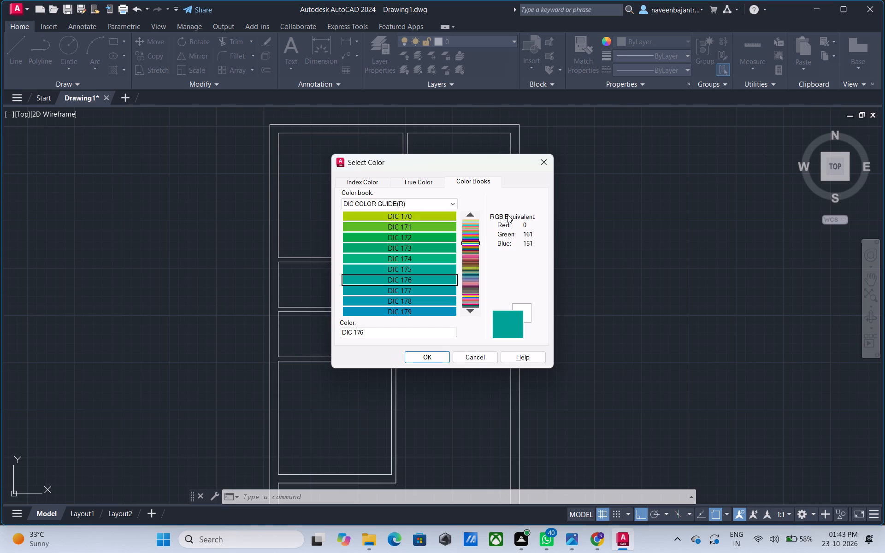
key("Down")
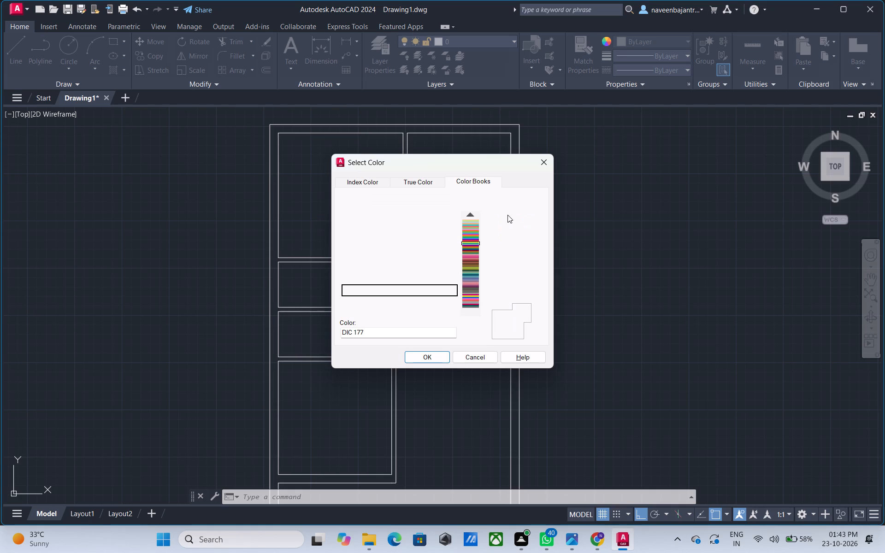
key("Down")
key("Down")
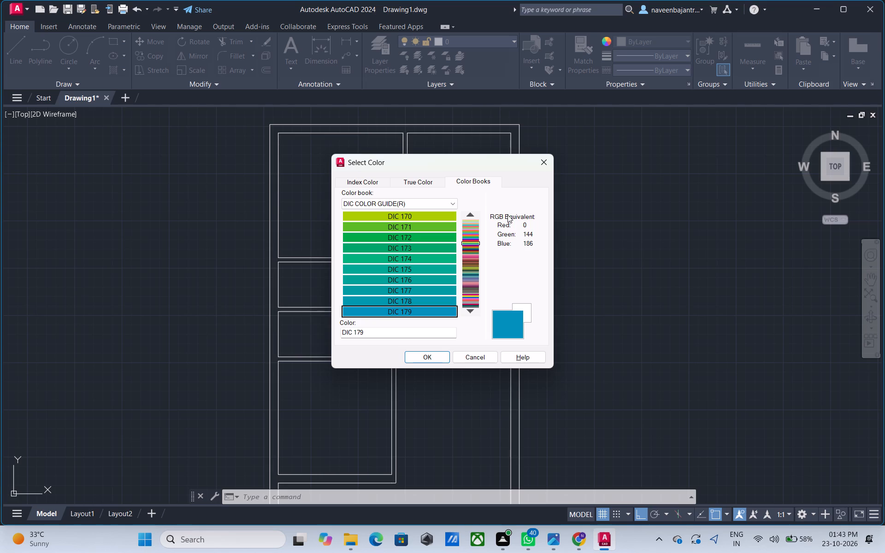
key("Down")
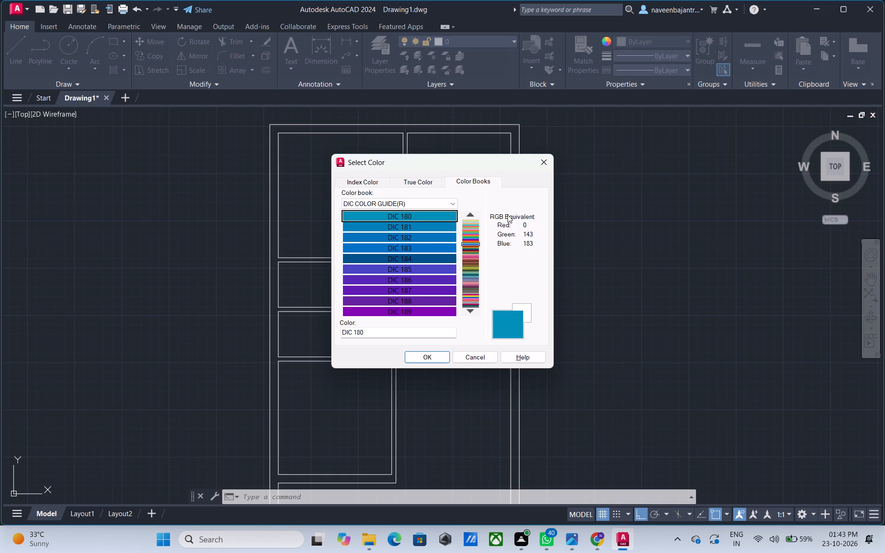
key("Down")
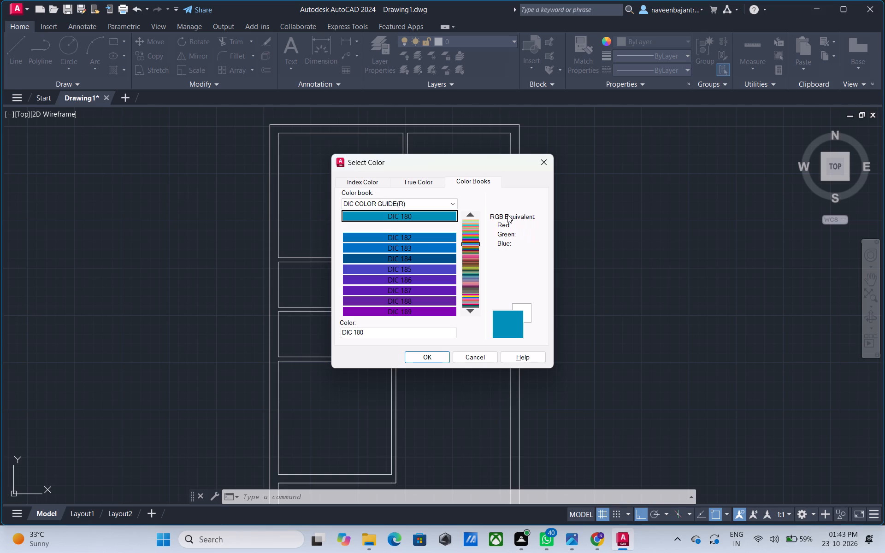
key("Down")
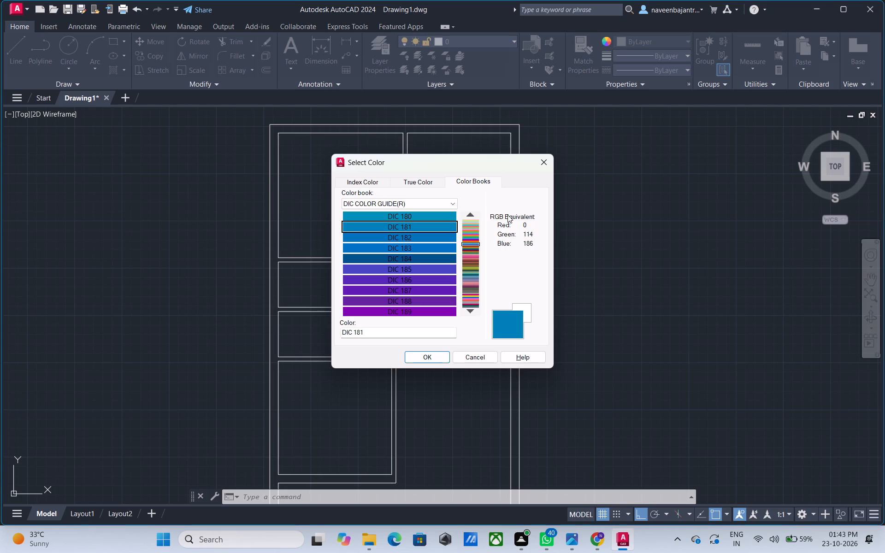
key("Down")
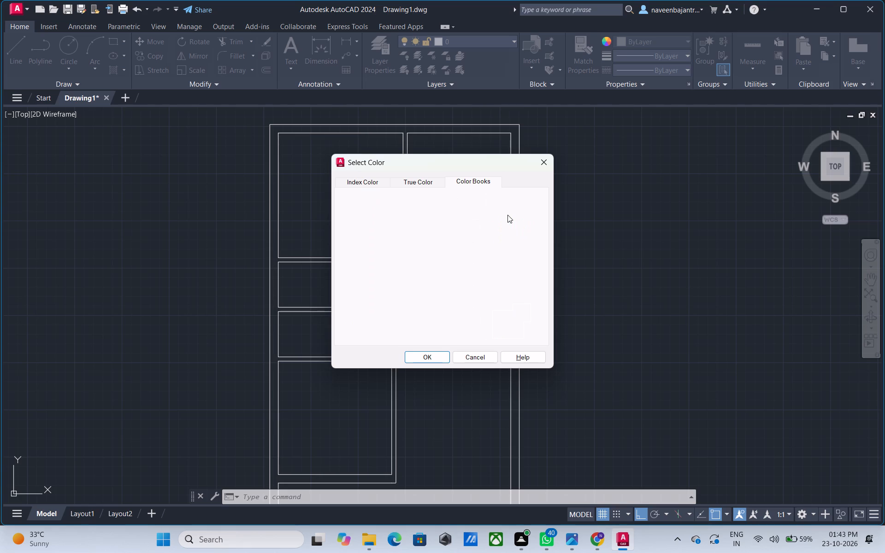
key("Down")
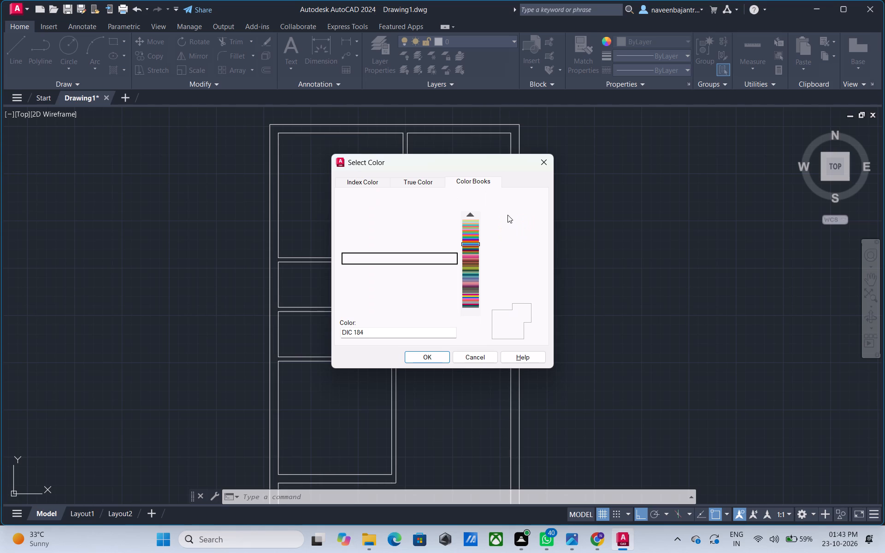
key("Down")
key("Down")
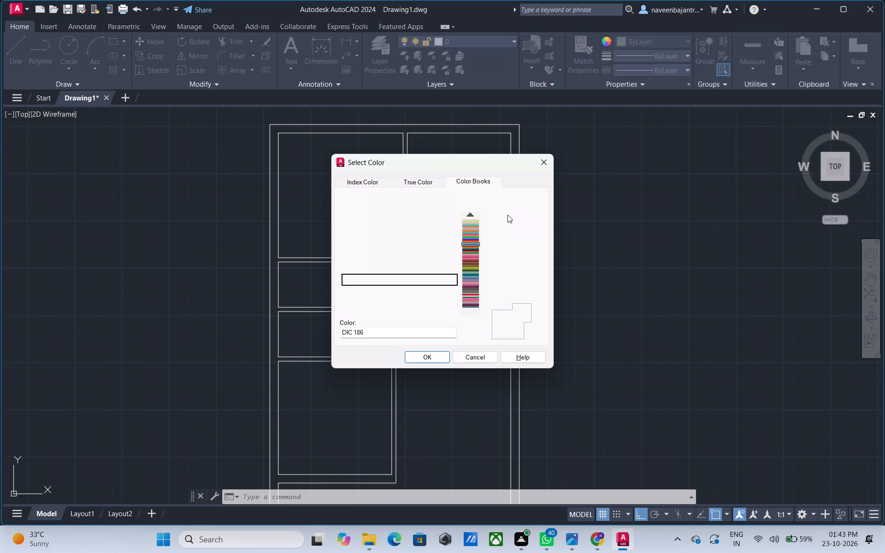
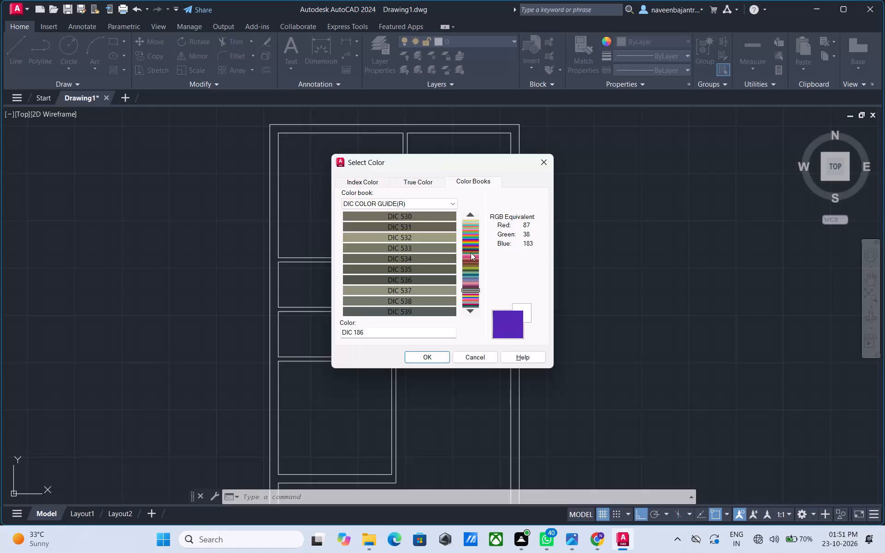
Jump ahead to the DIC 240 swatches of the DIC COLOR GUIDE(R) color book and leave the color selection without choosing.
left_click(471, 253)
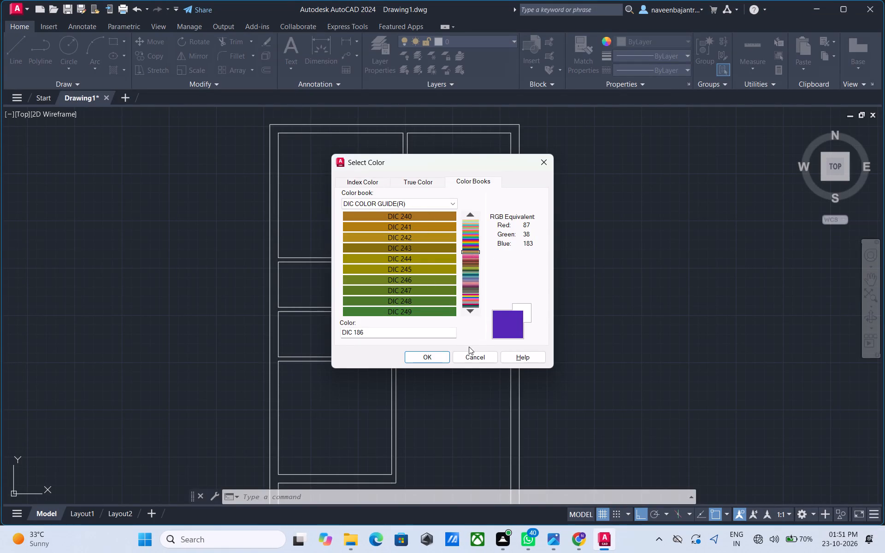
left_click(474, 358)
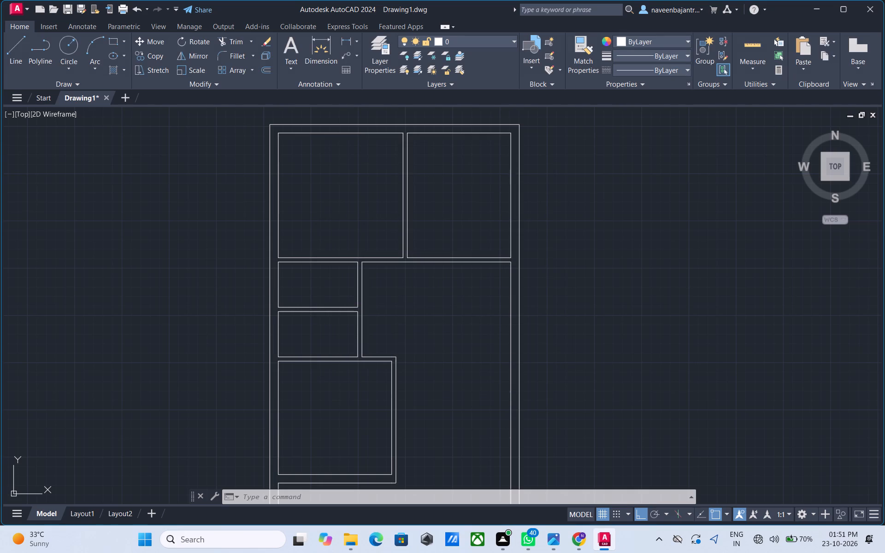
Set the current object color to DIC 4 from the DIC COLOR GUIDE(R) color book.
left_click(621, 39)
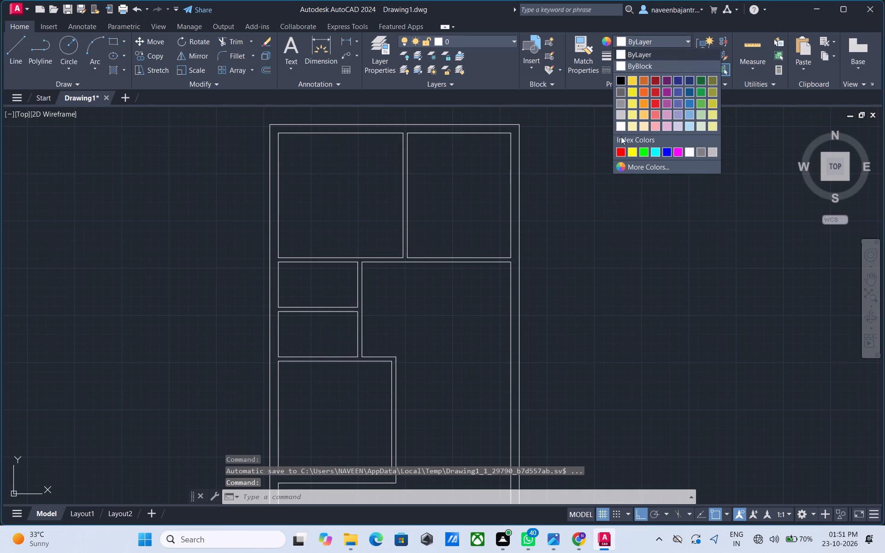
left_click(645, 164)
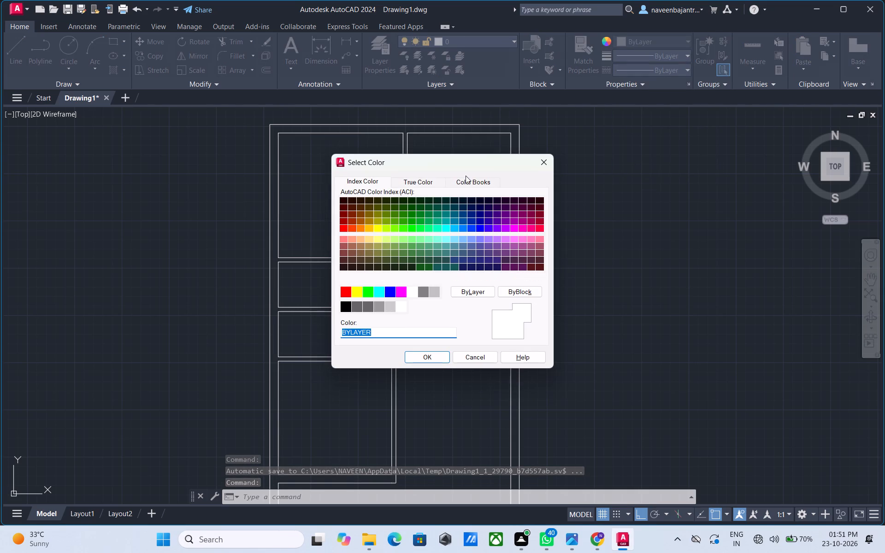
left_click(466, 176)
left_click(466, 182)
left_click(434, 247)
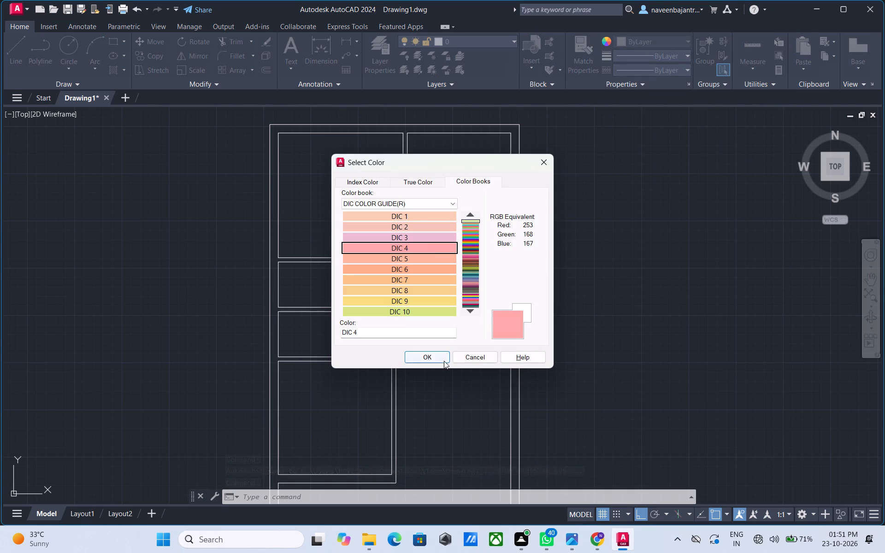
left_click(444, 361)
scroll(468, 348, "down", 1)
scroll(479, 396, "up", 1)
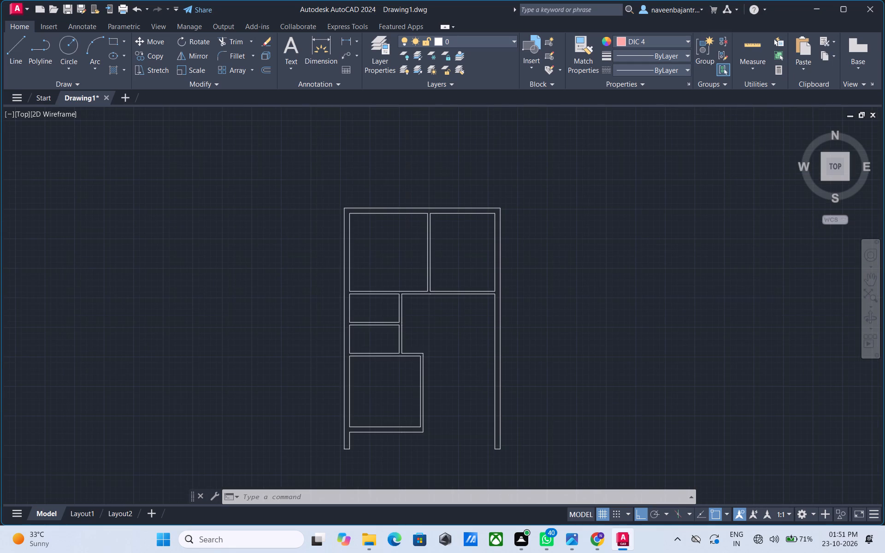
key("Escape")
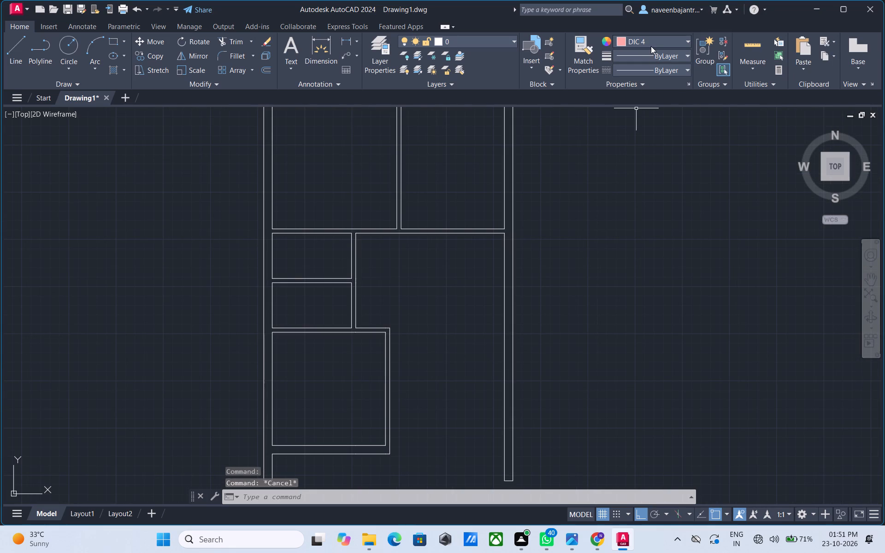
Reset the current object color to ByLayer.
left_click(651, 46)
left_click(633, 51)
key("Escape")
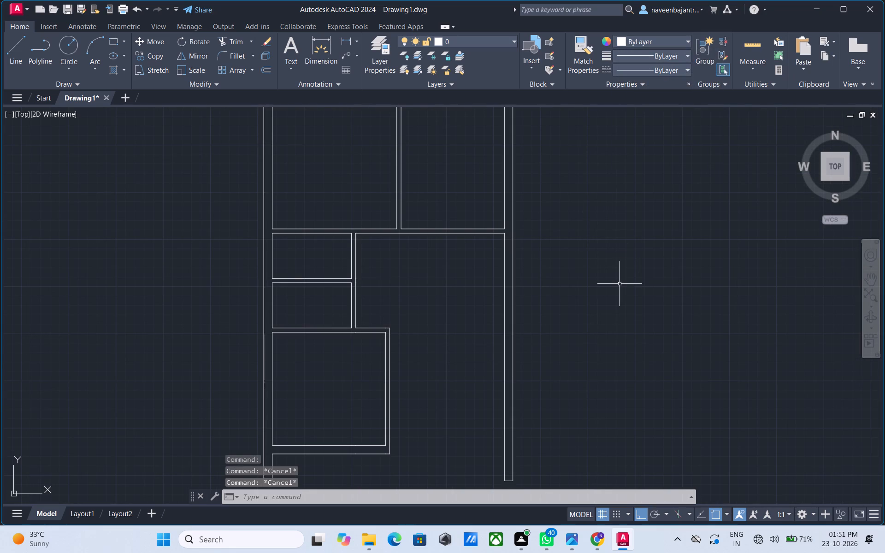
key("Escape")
Offset the hall's top wall line 13' downward, below the upper-right room.
type("o")
key("space")
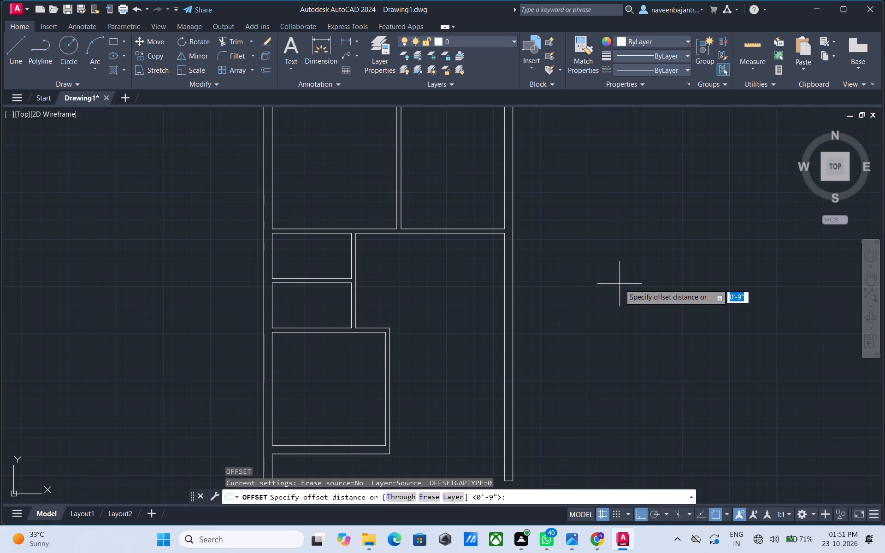
type("13'")
key("Return")
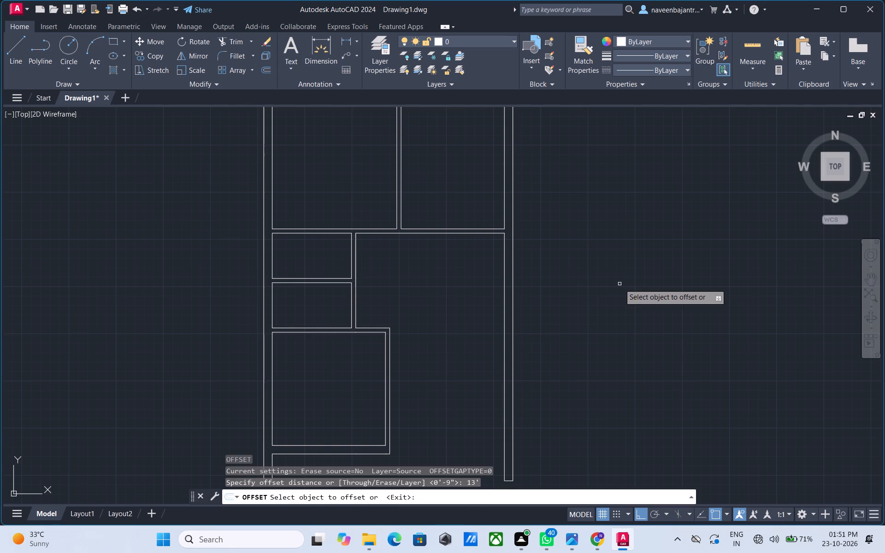
left_click(471, 233)
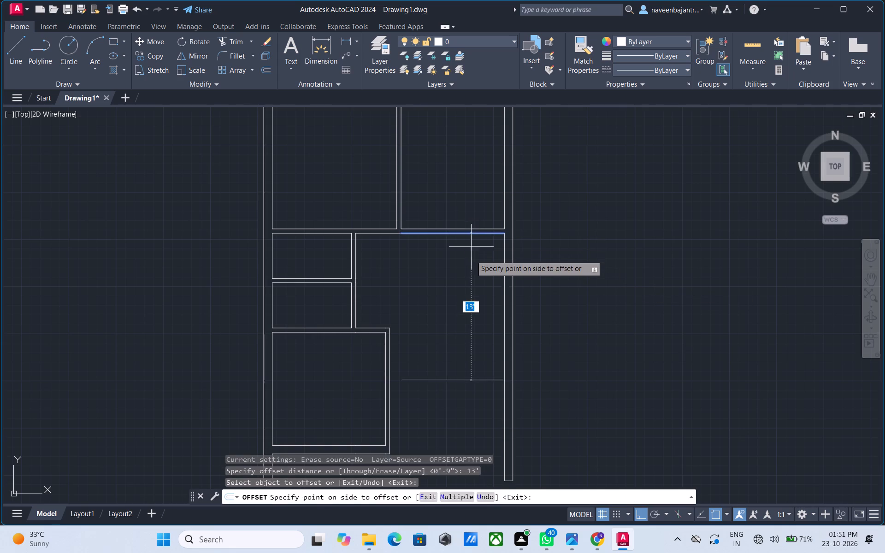
left_click(471, 279)
key("Escape")
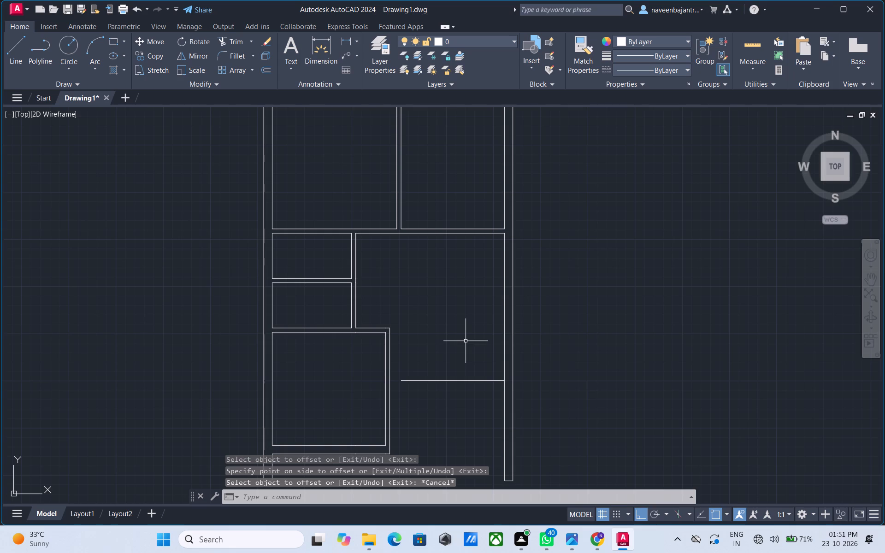
Offset the new horizontal line in the hall 4.5" downward to give the partition its thickness.
type("o 1")
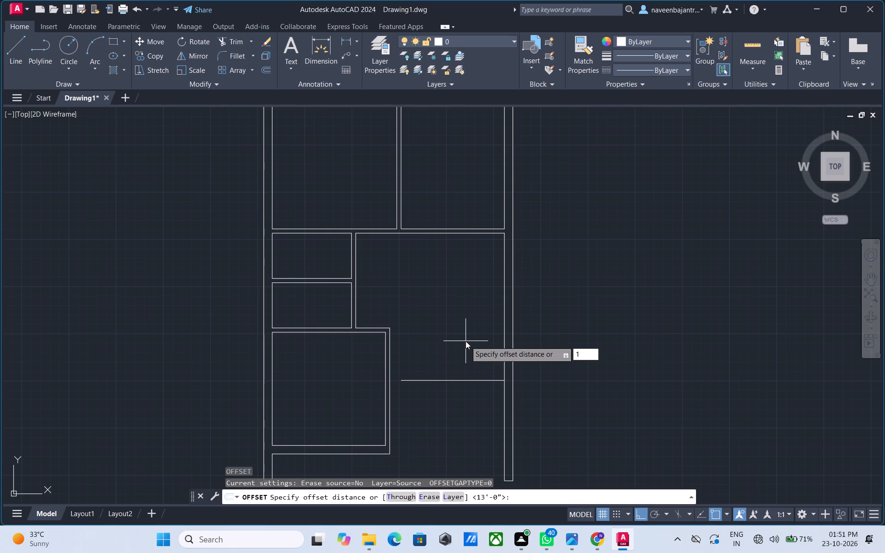
key("BackSpace")
type("4.5")
key("shift+quotedbl")
key("Return")
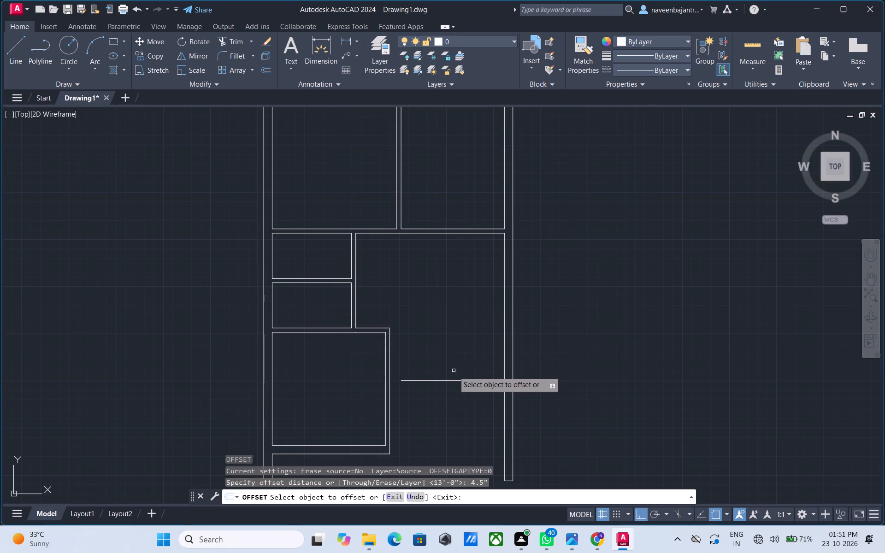
left_click(456, 379)
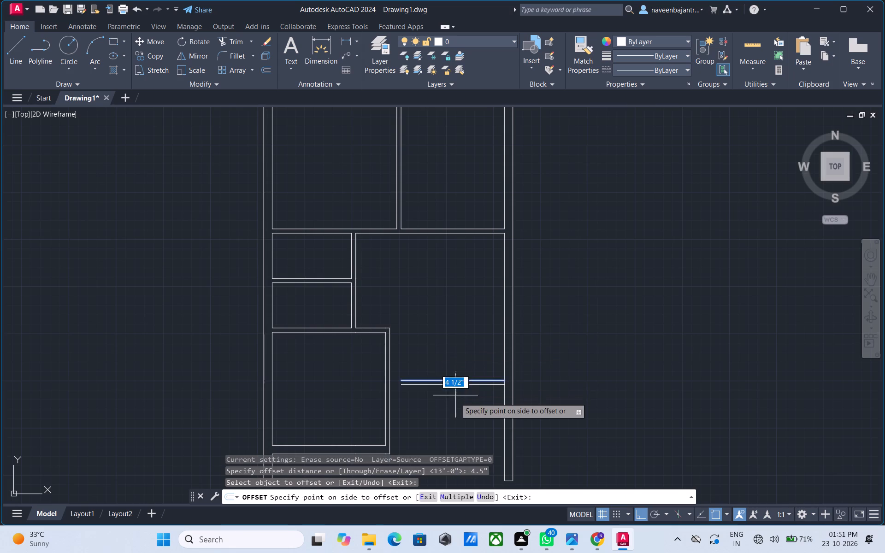
left_click(455, 400)
scroll(455, 400, "up", 1)
key("Escape")
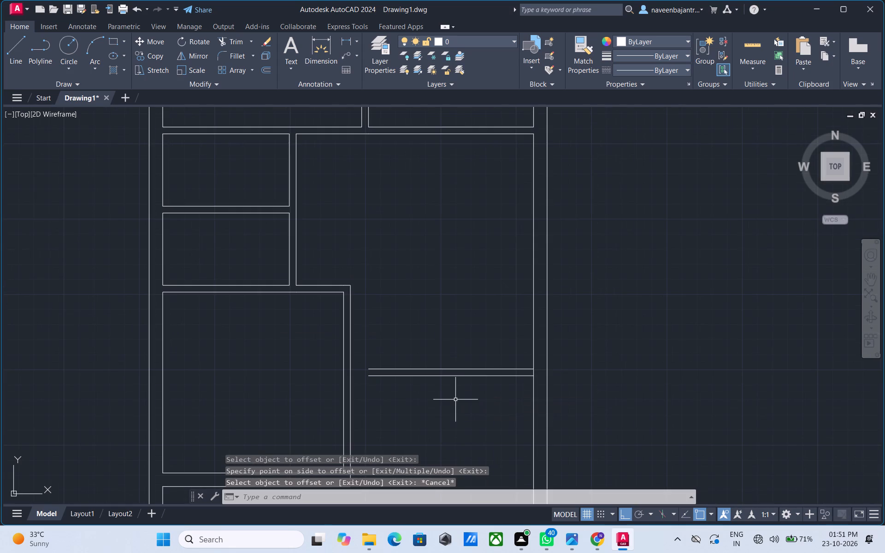
Draw two lines continuing both partition lines leftward from their free ends, across the right wall of the 10' by 10' room.
type("l")
key("space")
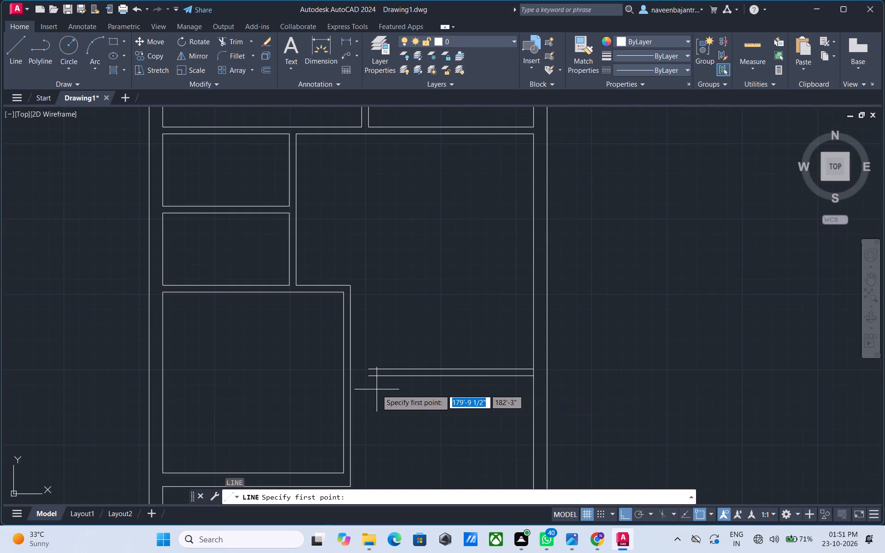
scroll(377, 389, "up", 1)
left_click(366, 371)
left_click(276, 365)
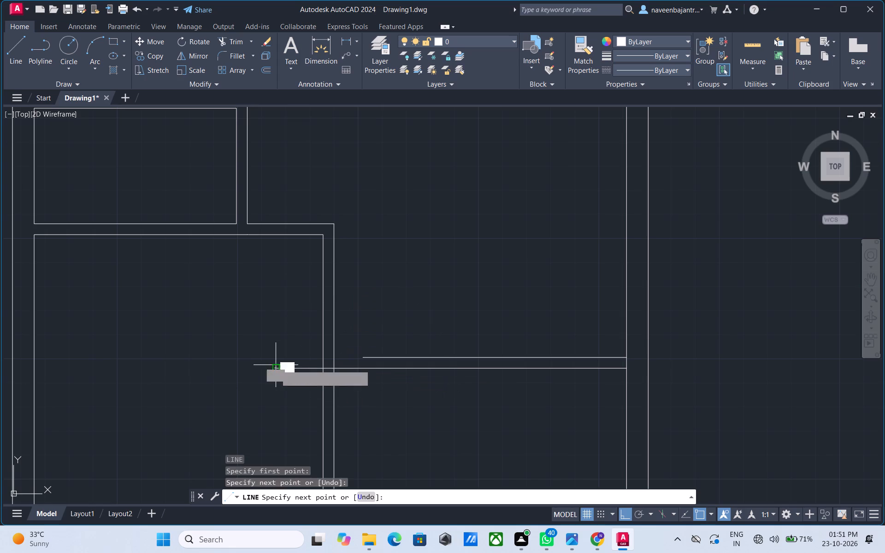
key("Escape")
type("l")
key("space")
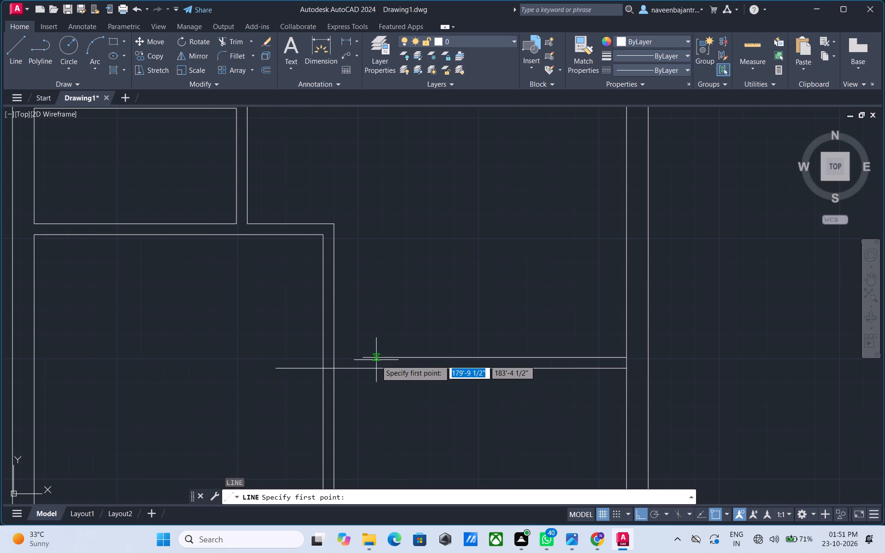
left_click(366, 359)
left_click(313, 358)
key("Escape")
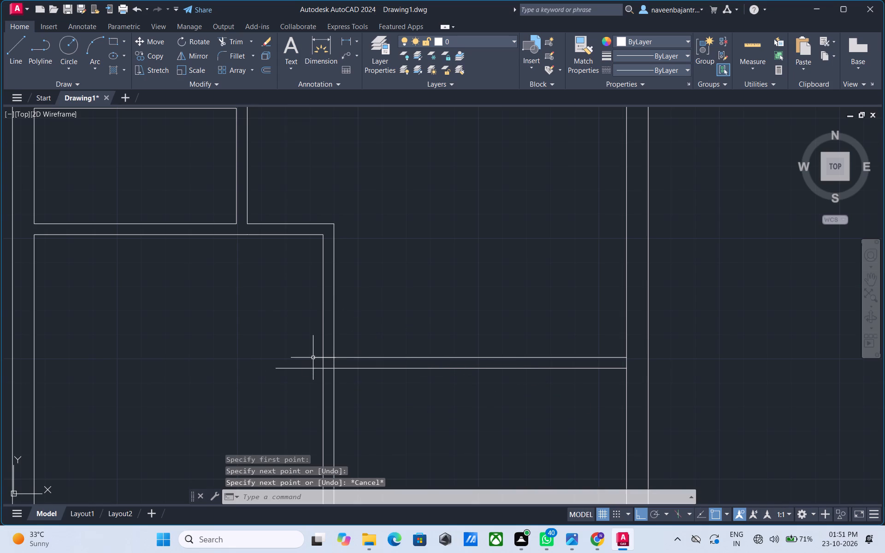
Trim the line ends past the 10' by 10' room's right wall and the wall segment between the two partition lines.
type("tr")
key("space")
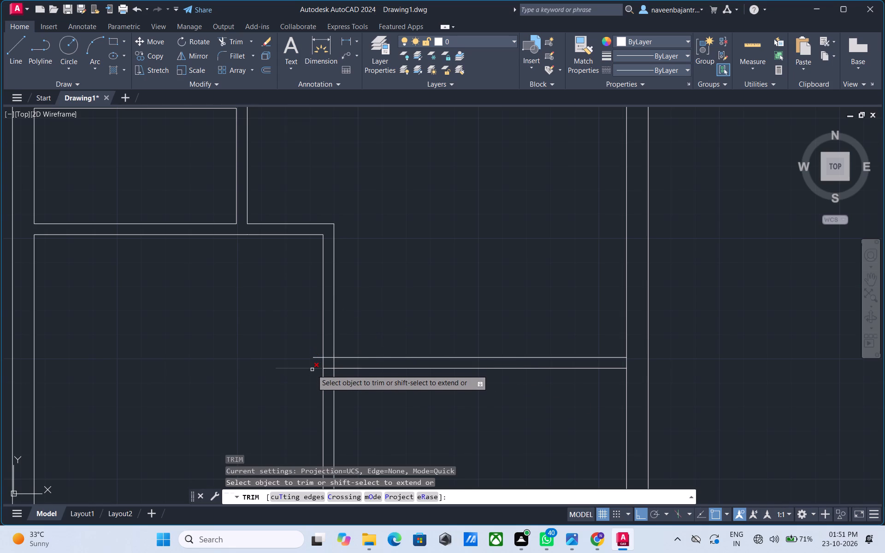
left_click(312, 370)
left_click(316, 358)
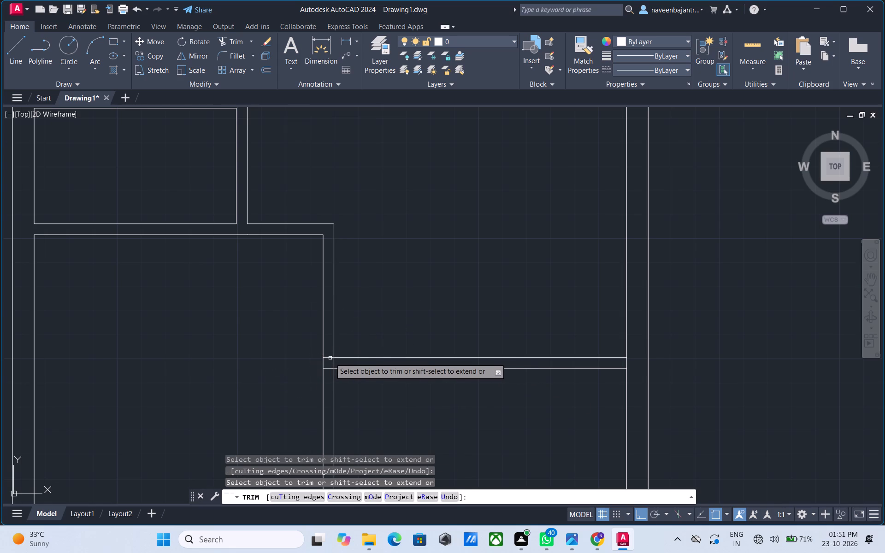
left_click(329, 357)
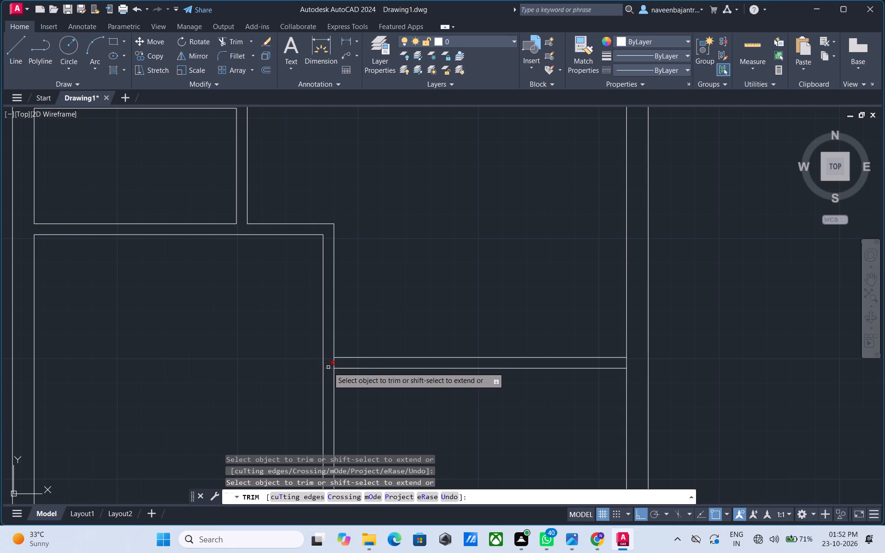
left_click(328, 367)
left_click(336, 364)
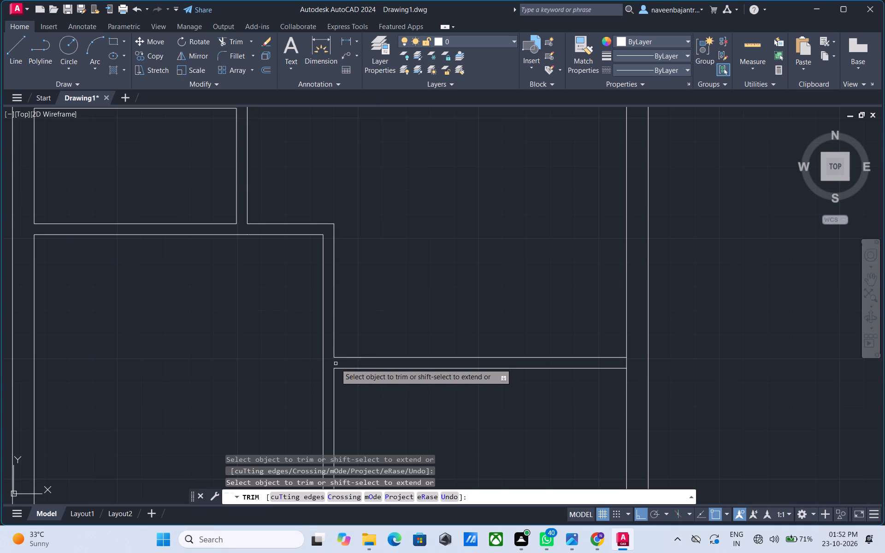
key("Escape")
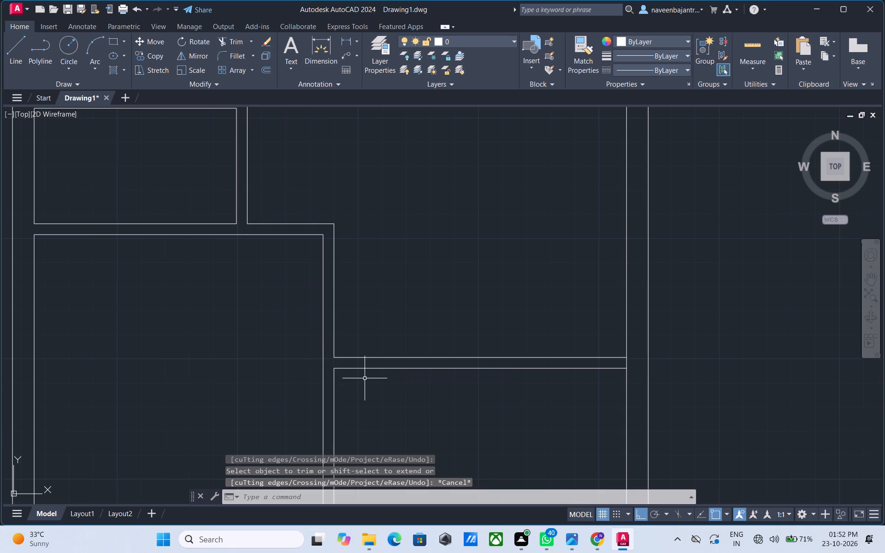
Trim the right outer wall's inner line between the two partition lines to open the wall junction.
scroll(365, 378, "down", 2)
middle_click_drag(406, 422, 406, 400)
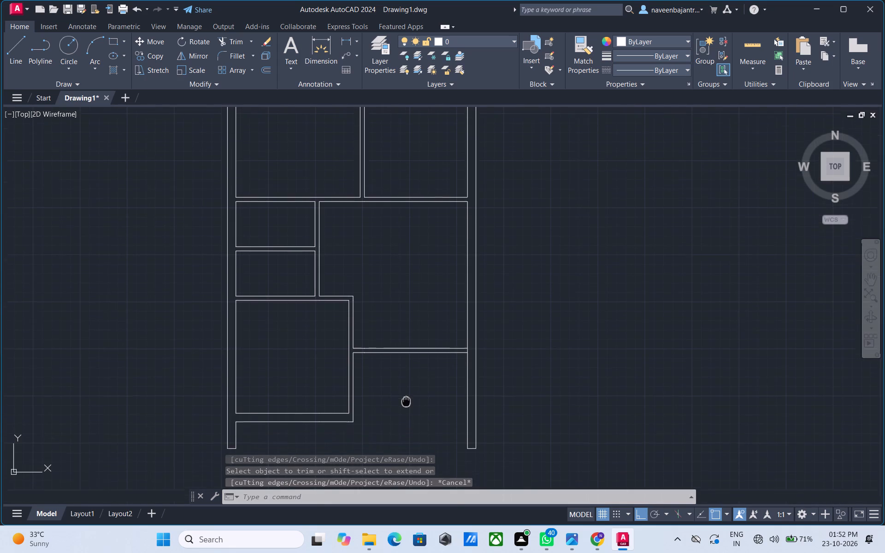
middle_click_drag(406, 400, 407, 377)
scroll(424, 372, "up", 1)
key("Escape")
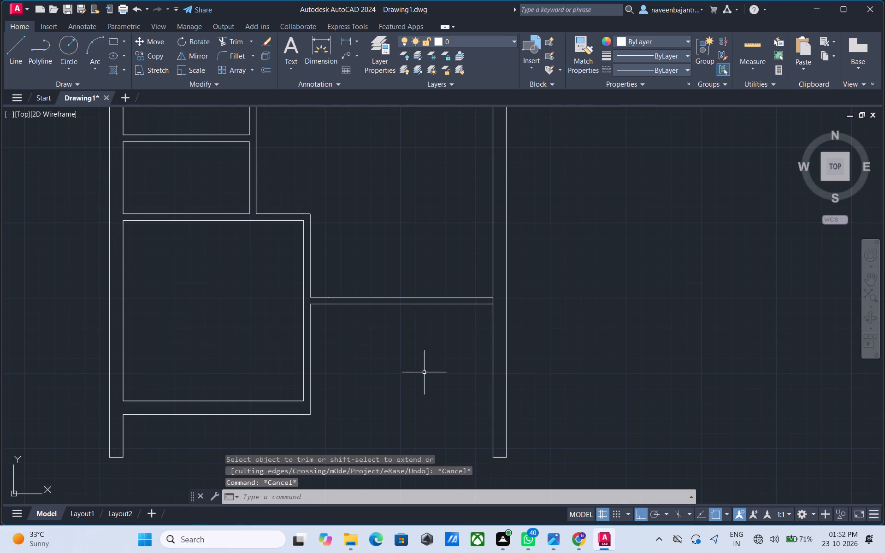
type("tr")
key("space")
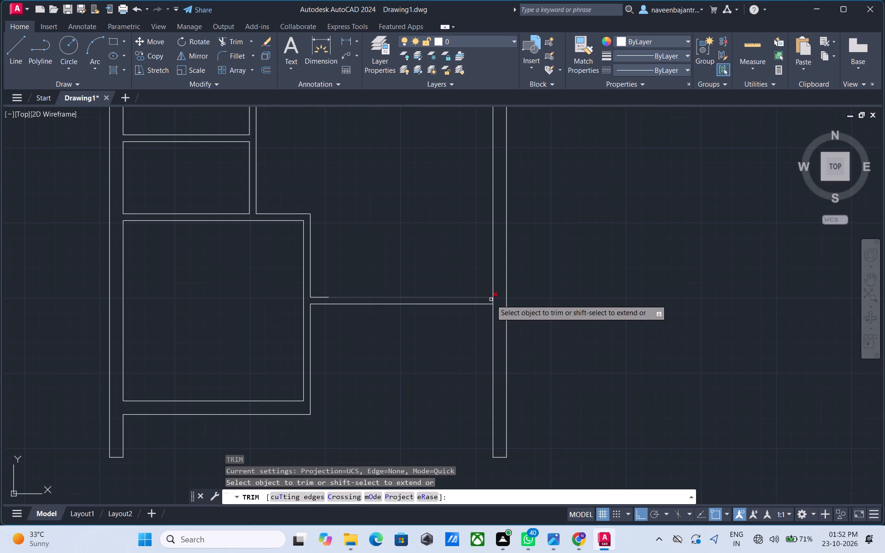
left_click(492, 300)
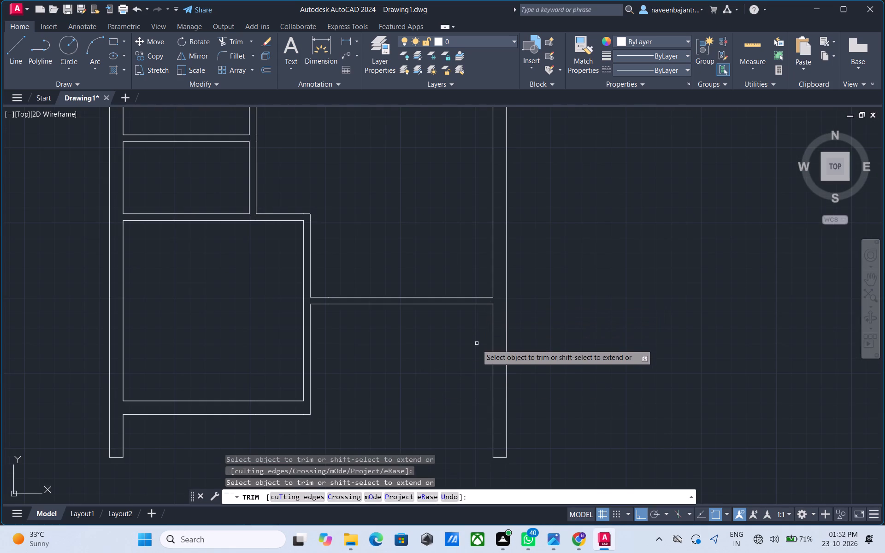
key("Escape")
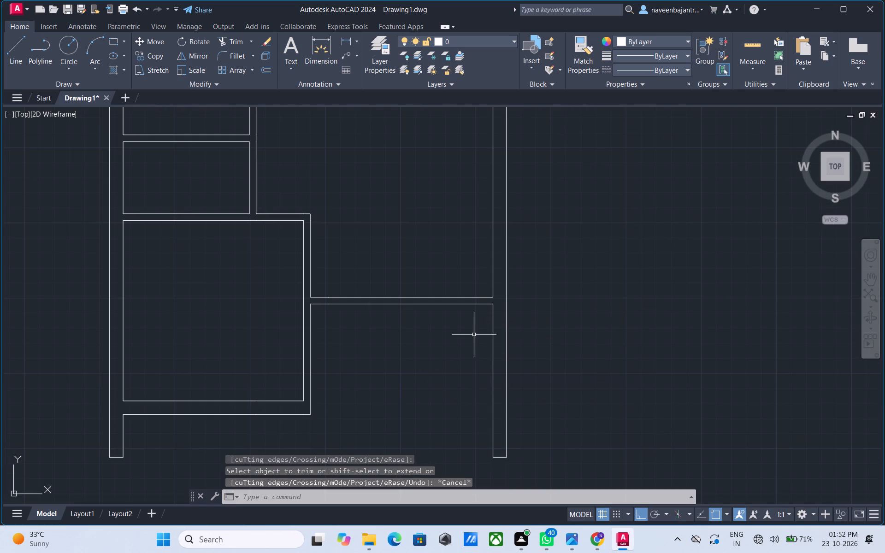
Offset the right outer wall's inner line below the hall partition 6' to the left.
scroll(469, 333, "down", 2)
scroll(454, 407, "up", 2)
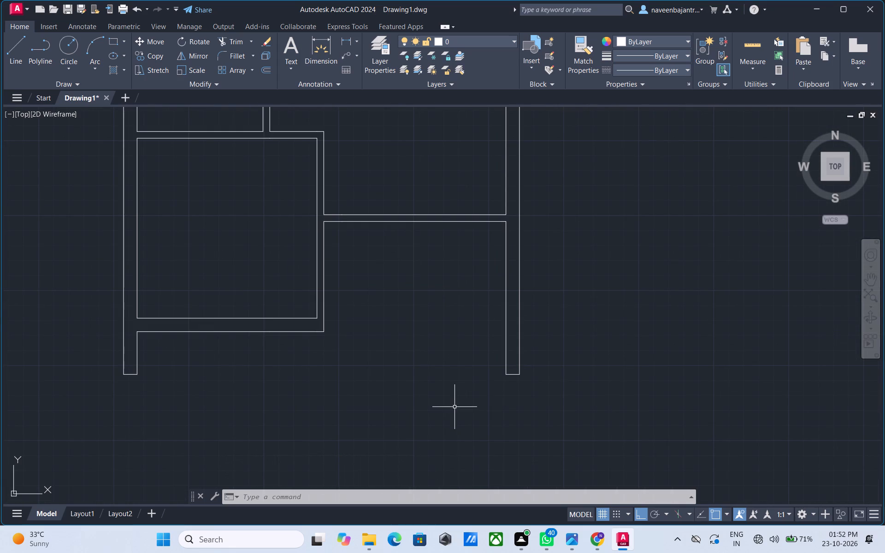
key("Escape")
key("o")
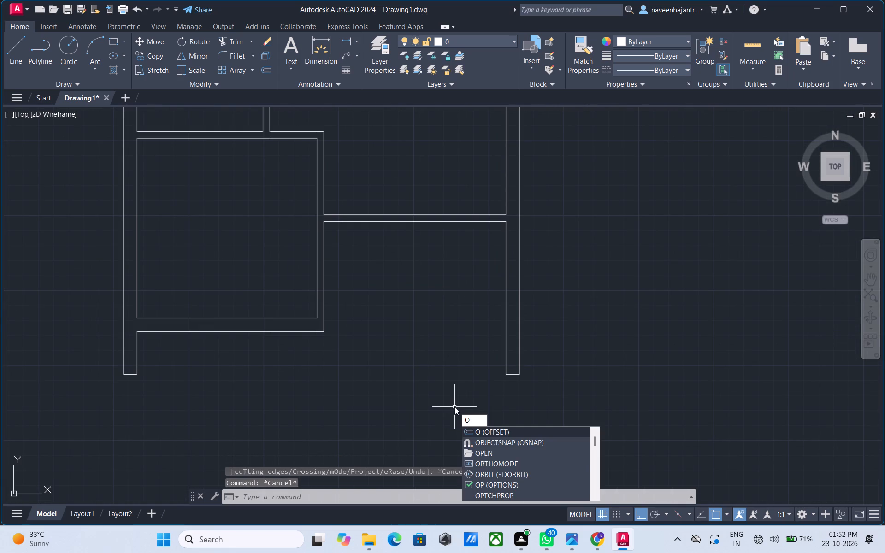
key("space")
type("6'")
key("Return")
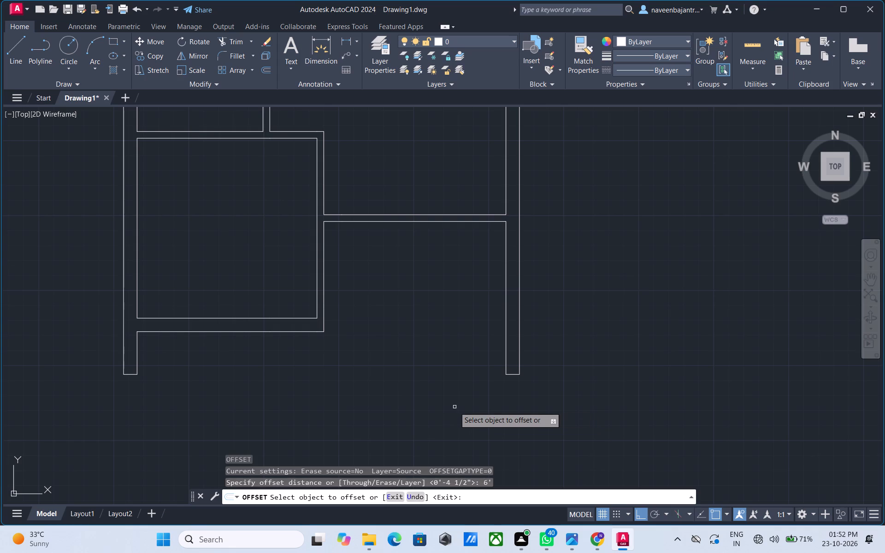
left_click(507, 318)
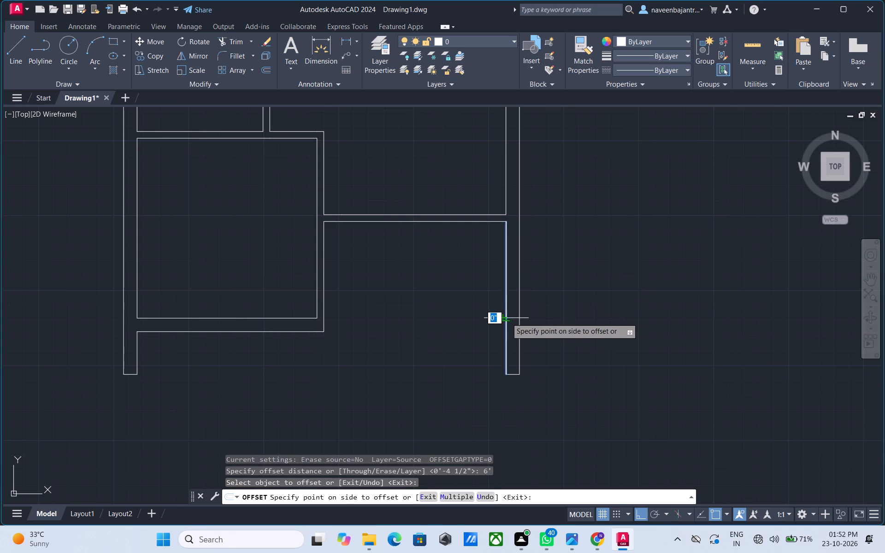
left_click(486, 319)
key("Escape")
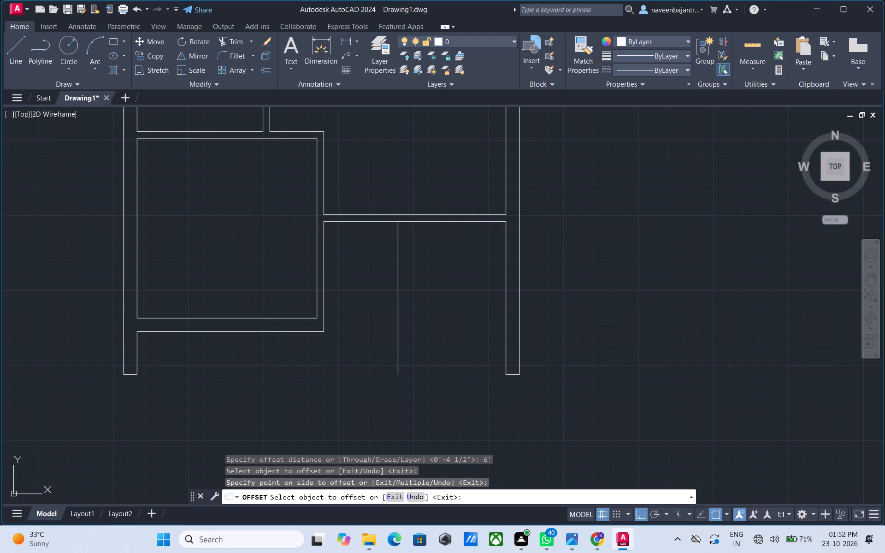
Offset the new vertical line 9" to the left to give the wall its thickness.
type("o 9")
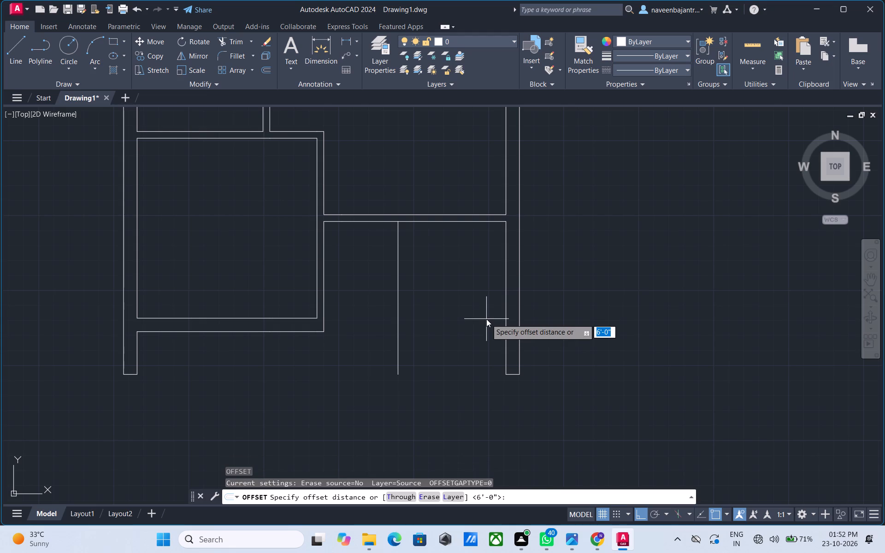
key("shift+quotedbl")
key("Return")
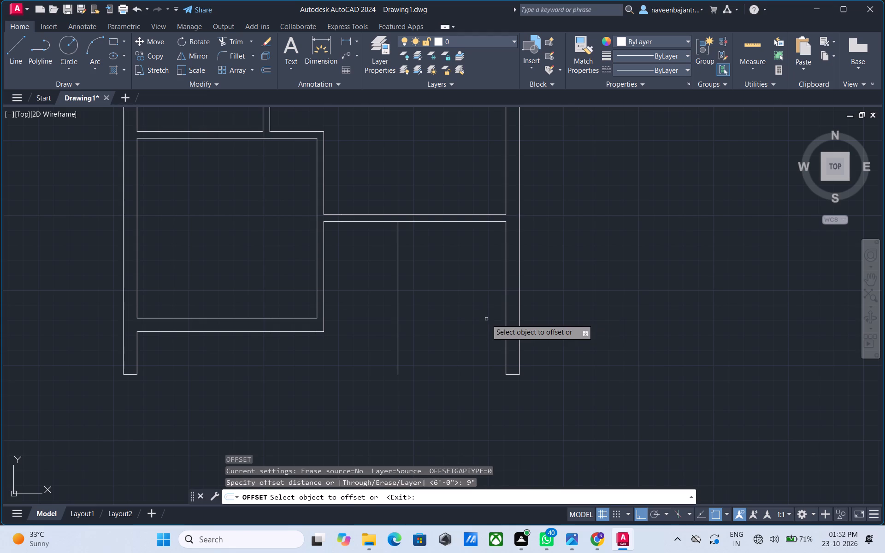
left_click(397, 303)
left_click(371, 314)
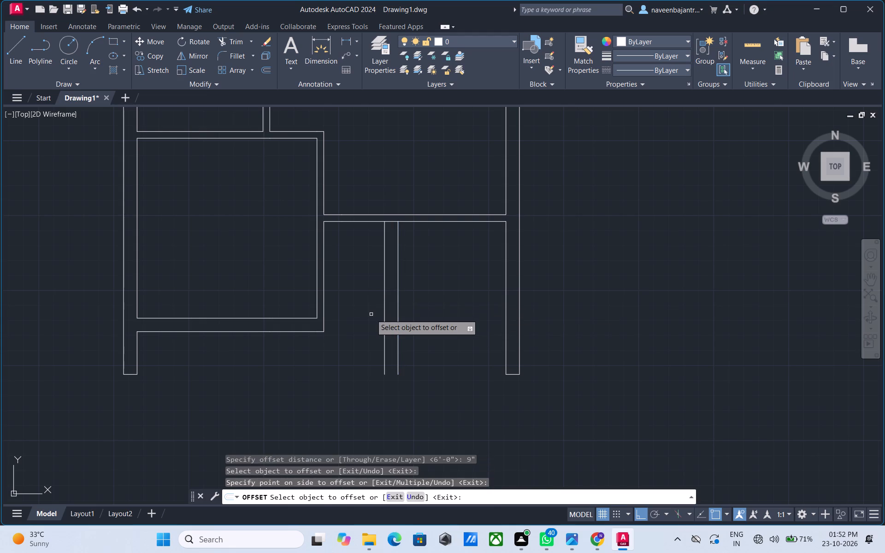
key("Escape")
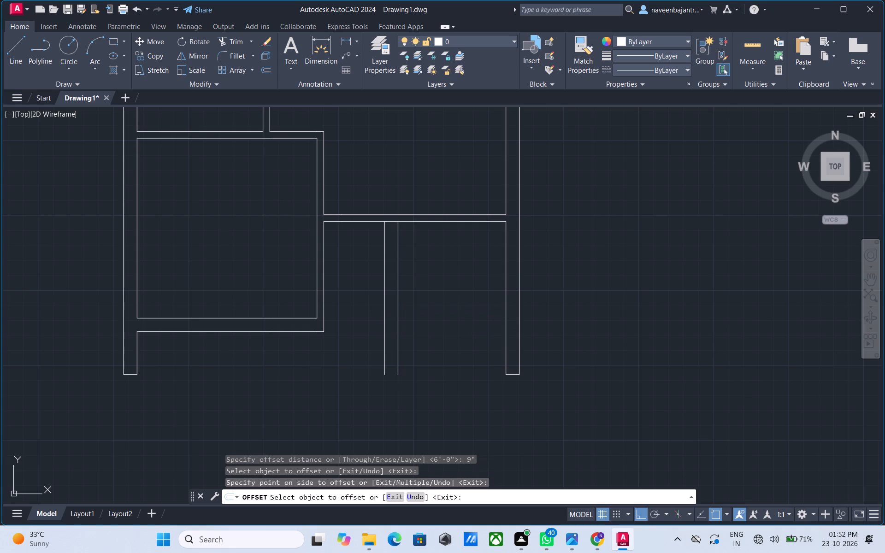
Trim the hall partition's lower line between the two new vertical lines to open the wall junction.
type("tr")
key("space")
key("Escape")
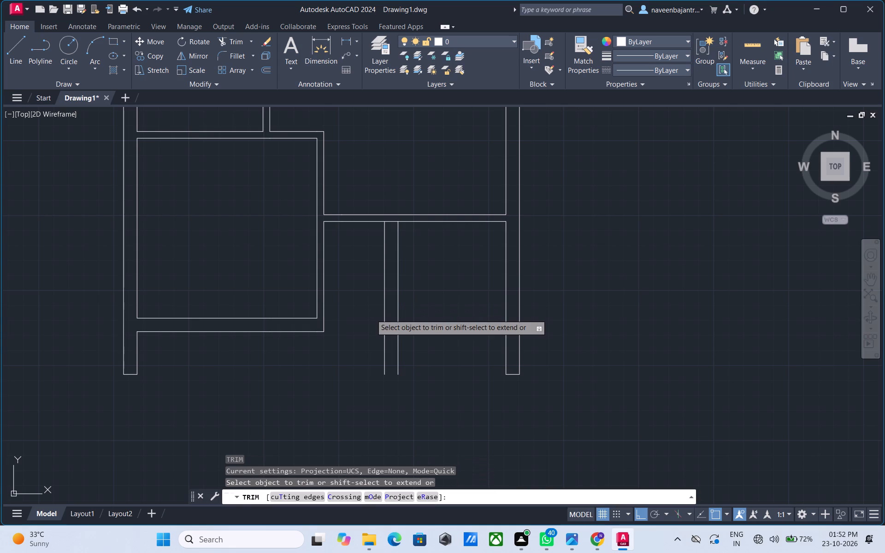
key("Escape")
type("tr")
key("space")
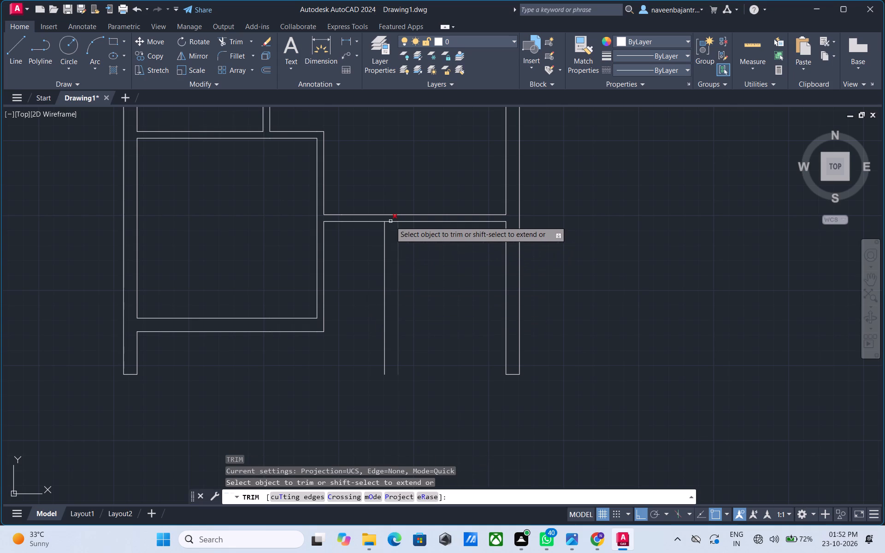
left_click(389, 221)
key("Escape")
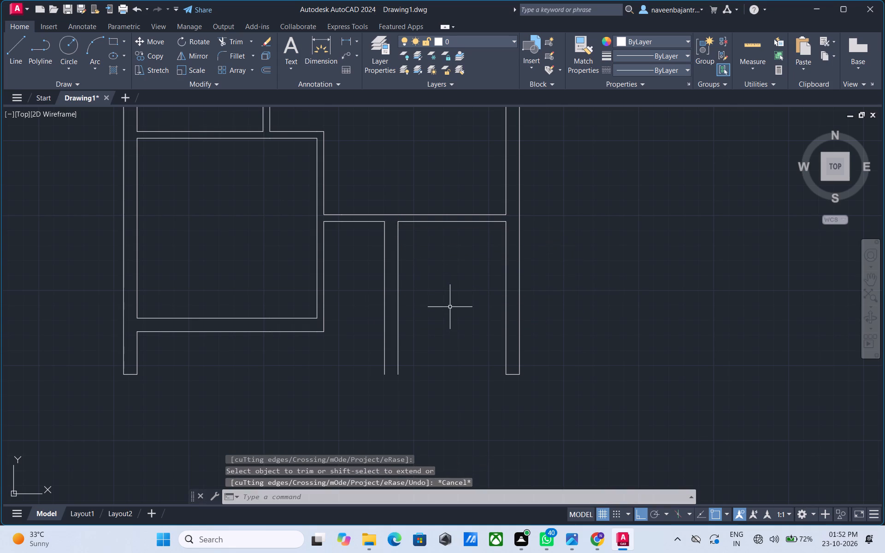
key("Escape")
Offset the partition's lower line over the 6' wide room 10' downward.
type("o 10'")
key("Return")
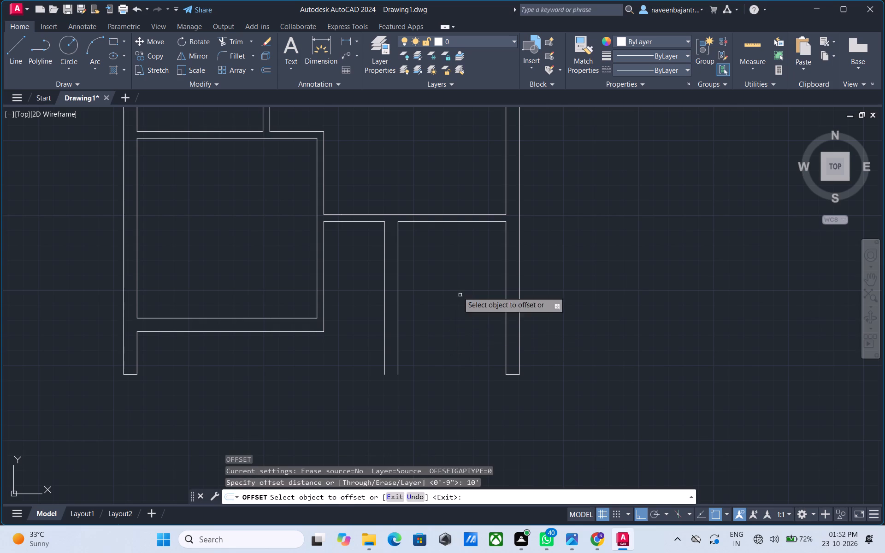
left_click(474, 222)
left_click(473, 256)
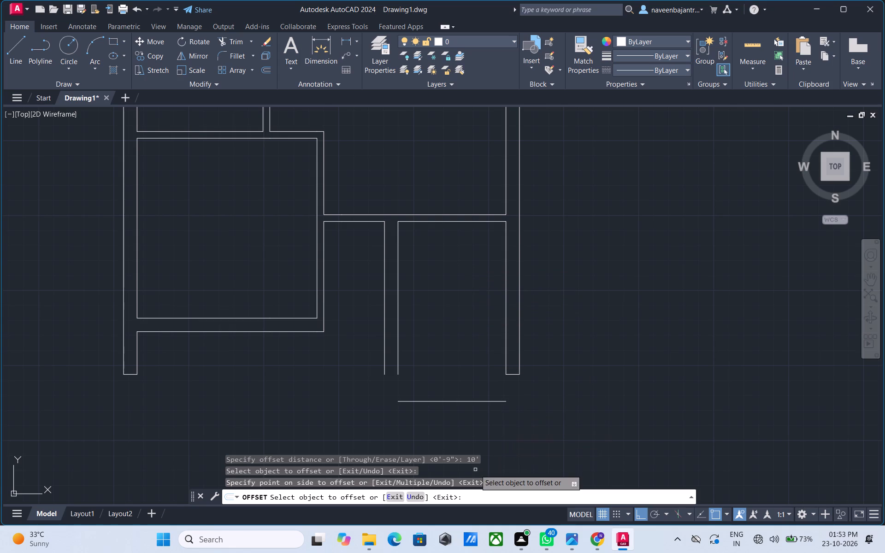
scroll(475, 470, "up", 1)
key("Escape")
Draw lines continuing the right outer wall downward: the inner one to the 10' offset line's end, the outer one past it.
type("l")
key("space")
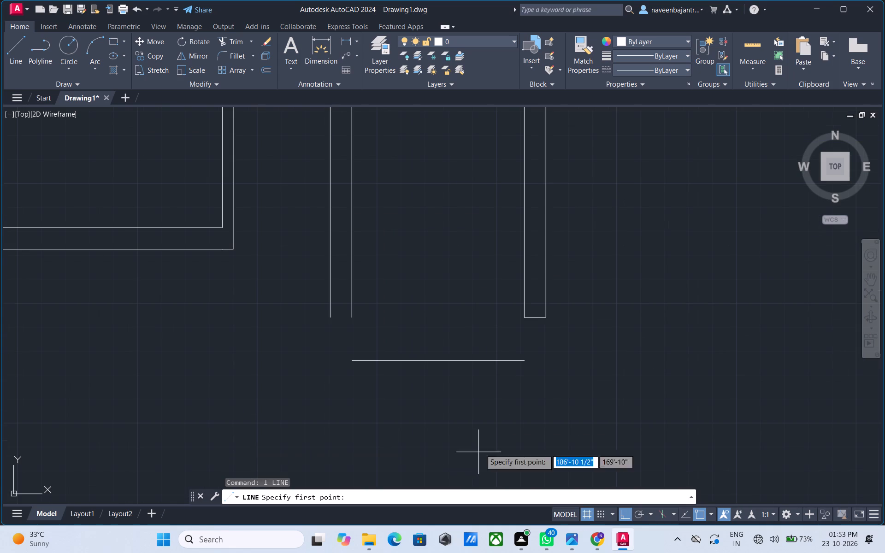
left_click(523, 315)
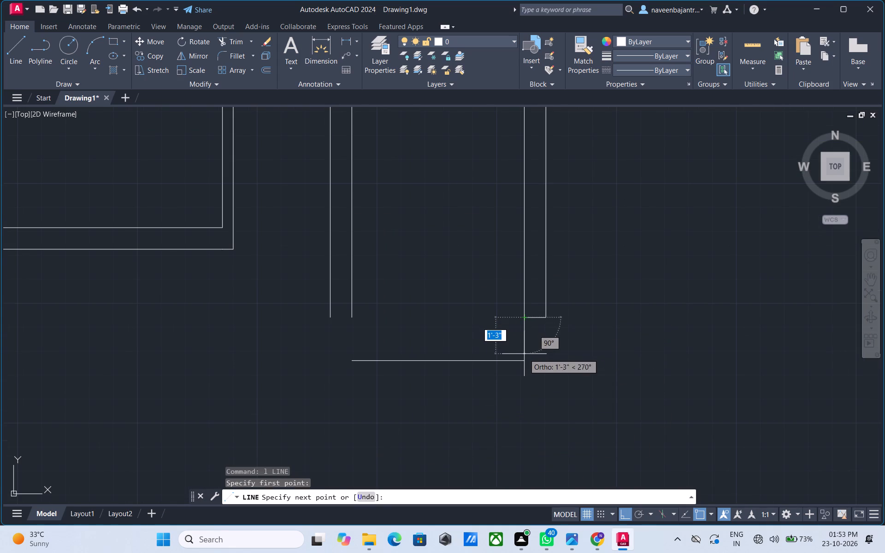
left_click(524, 360)
key("Escape")
key("l")
key("space")
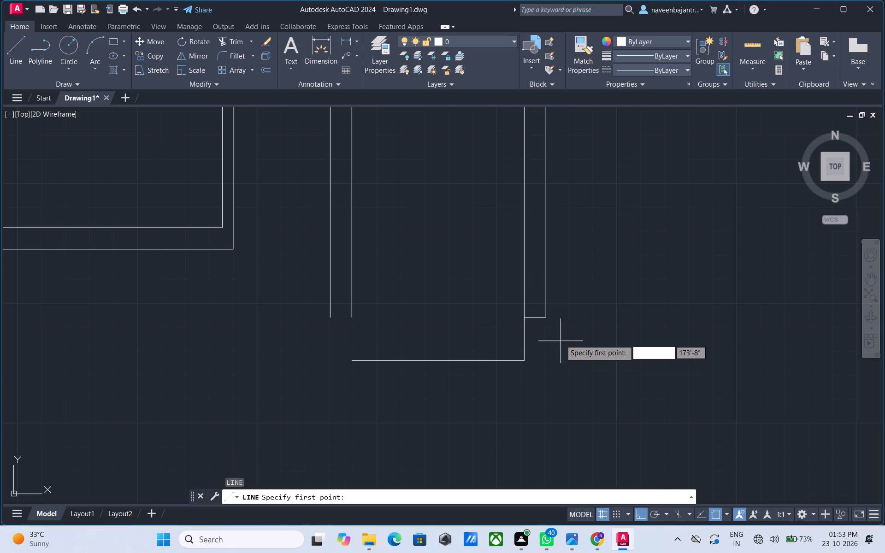
left_click(549, 319)
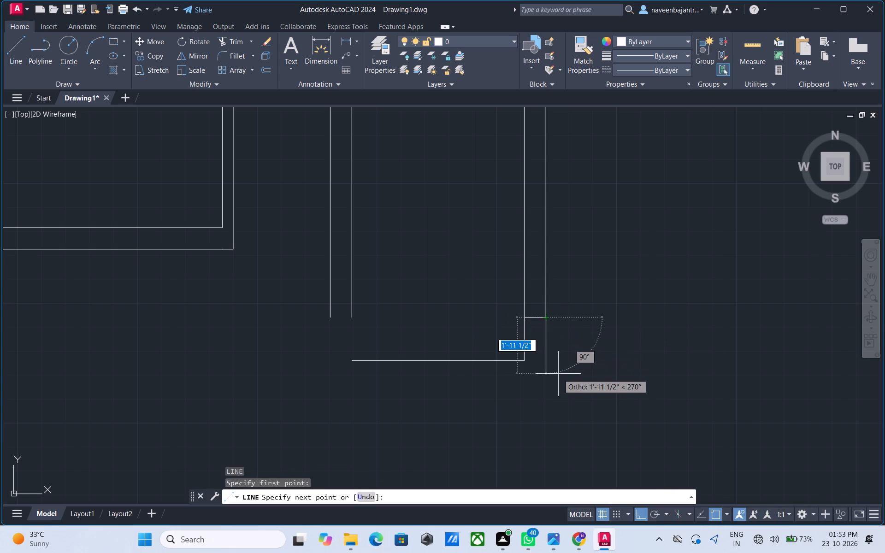
key("Escape")
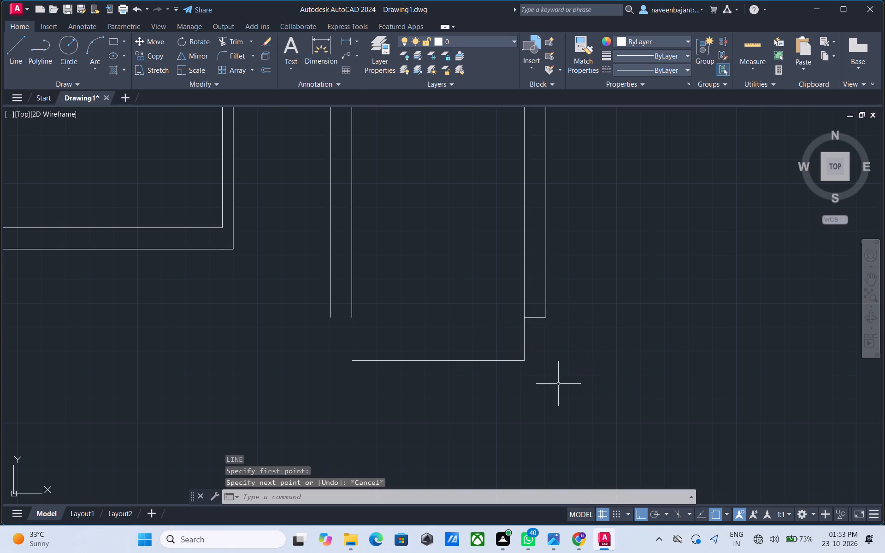
key("l")
key("space")
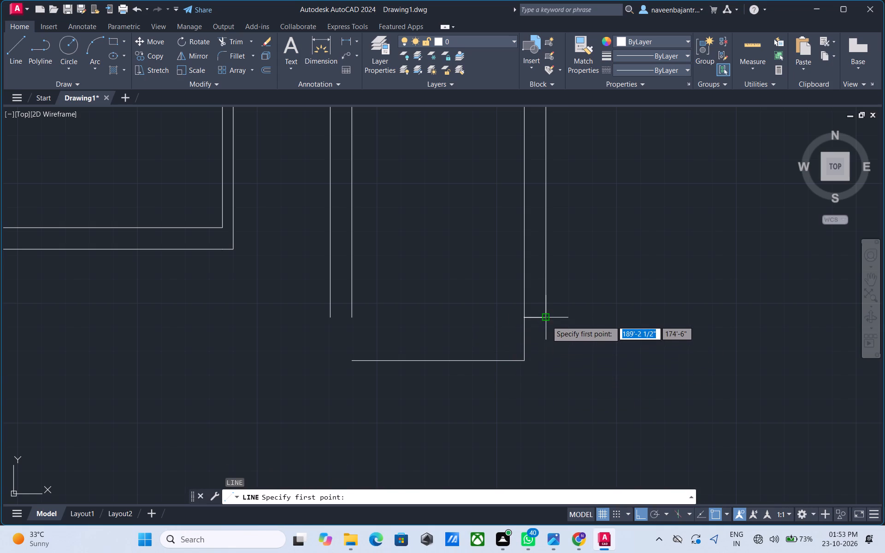
left_click(547, 321)
left_click(548, 395)
key("Escape")
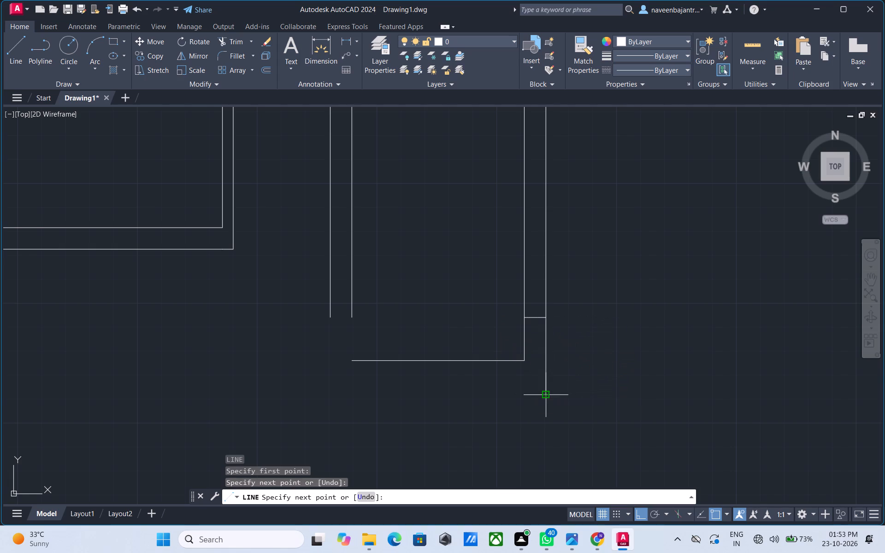
Draw lines continuing the 6' wide room's left wall downward: the inner one to the bottom line's end, the outer one past it.
key("l")
key("space")
left_click(351, 321)
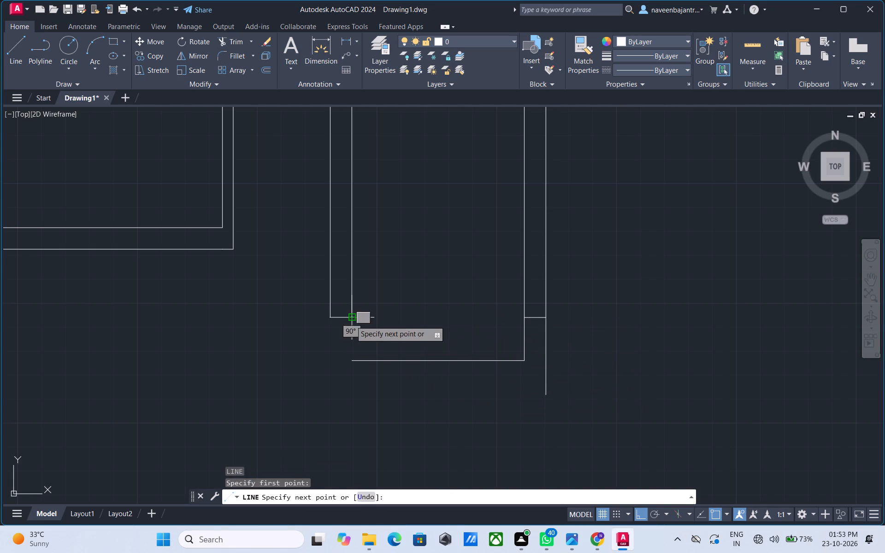
left_click(351, 358)
key("Escape")
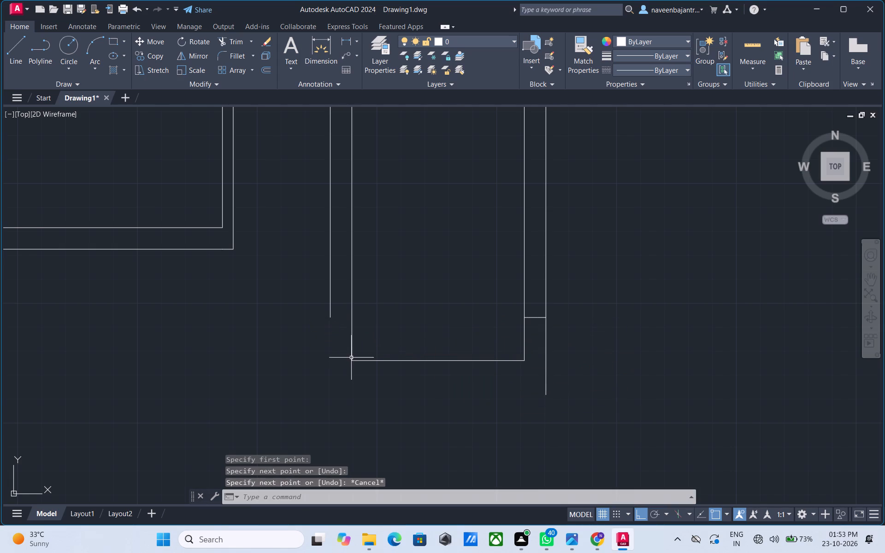
key("l")
key("space")
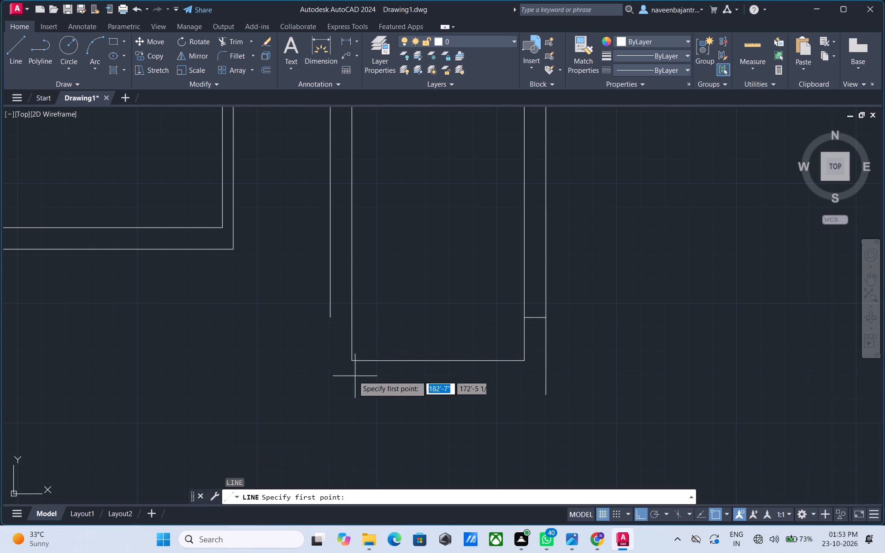
left_click(327, 318)
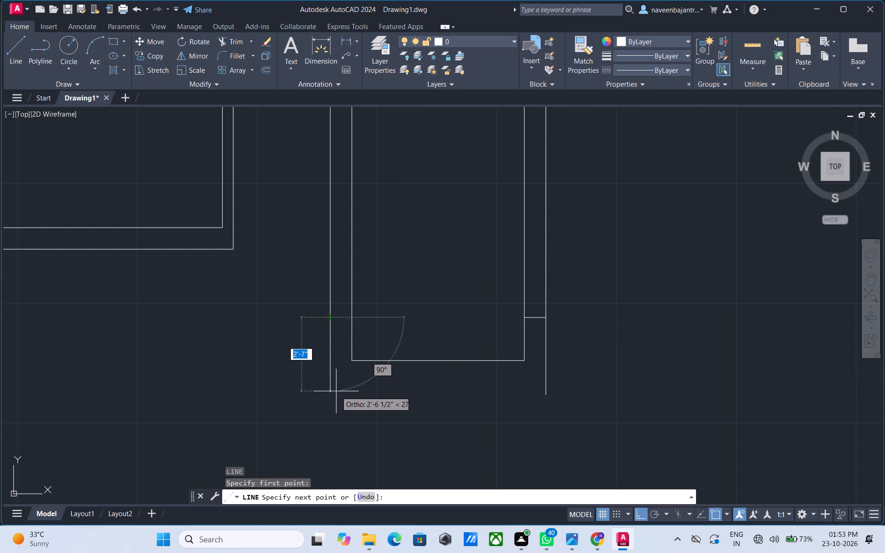
left_click(336, 400)
key("Escape")
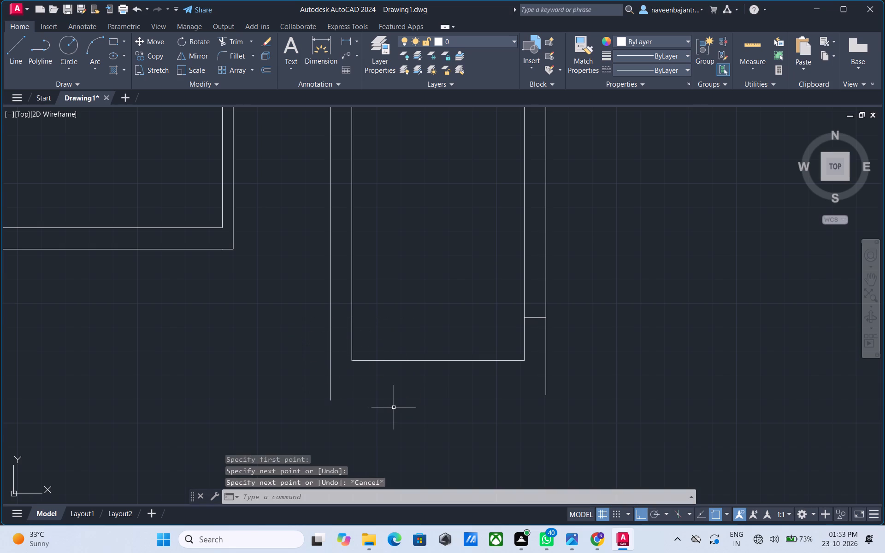
Offset the 6' wide room's bottom line 9" downward to give the bottom wall its thickness.
type("o 9")
key("shift+quotedbl")
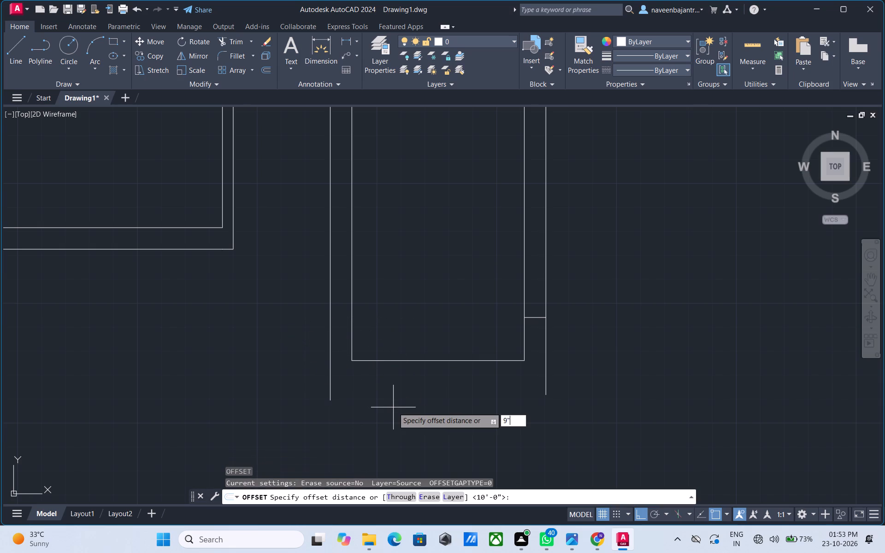
key("Return")
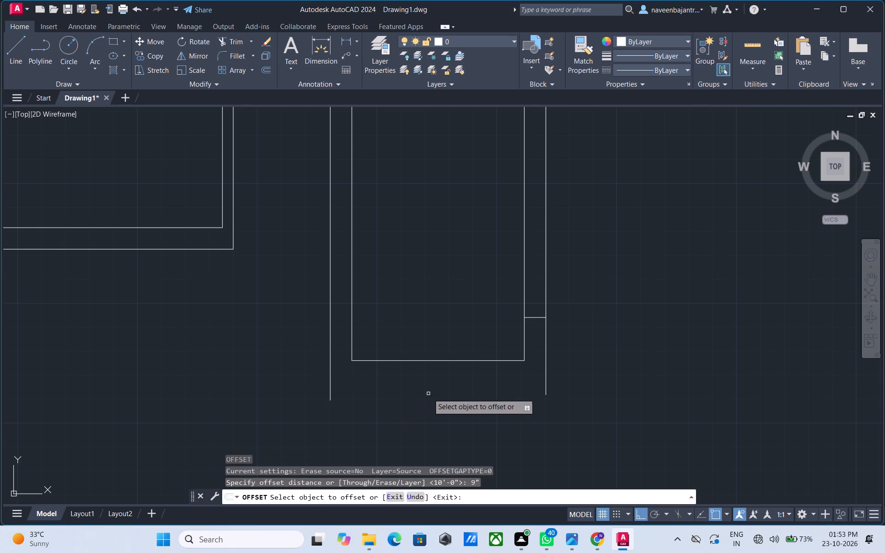
left_click(444, 359)
left_click(445, 381)
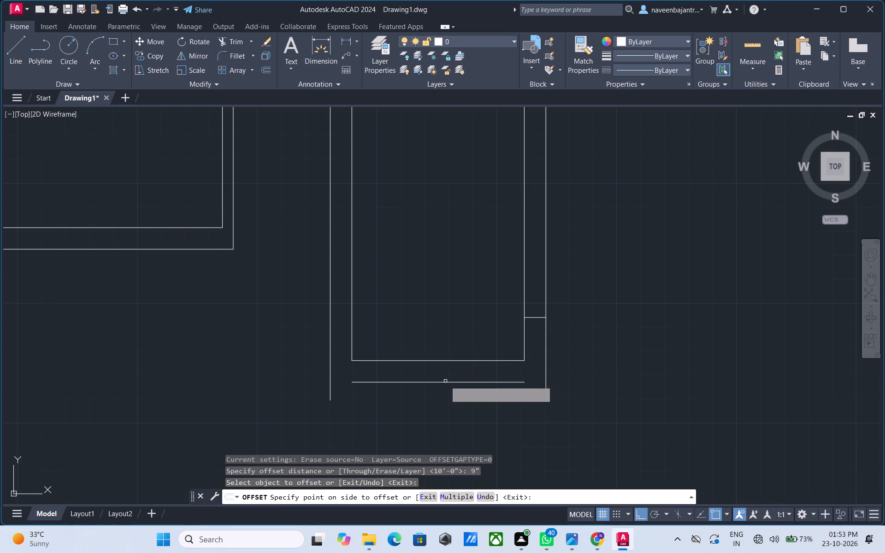
key("Escape")
Draw two lines continuing the bottom wall's outer line at both ends, across the outer lines of the side walls.
type("l")
key("space")
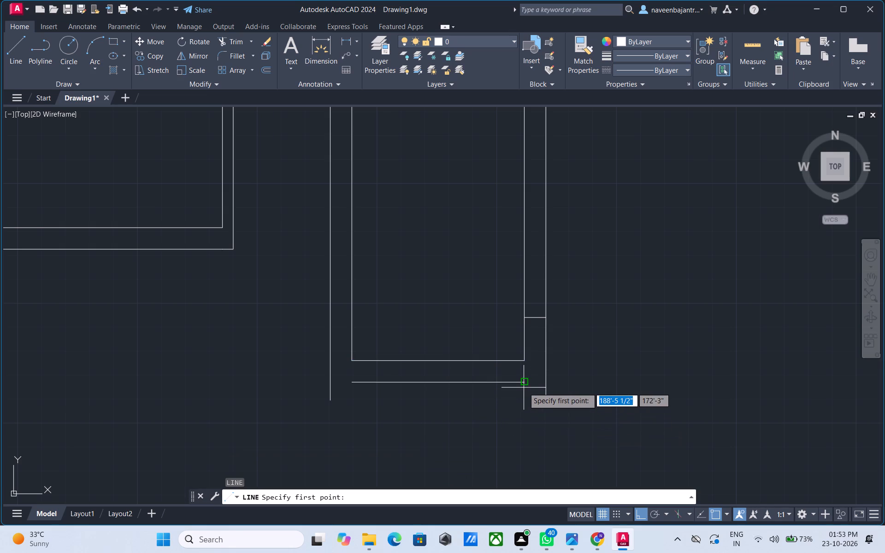
left_click(524, 383)
left_click(582, 382)
key("Escape")
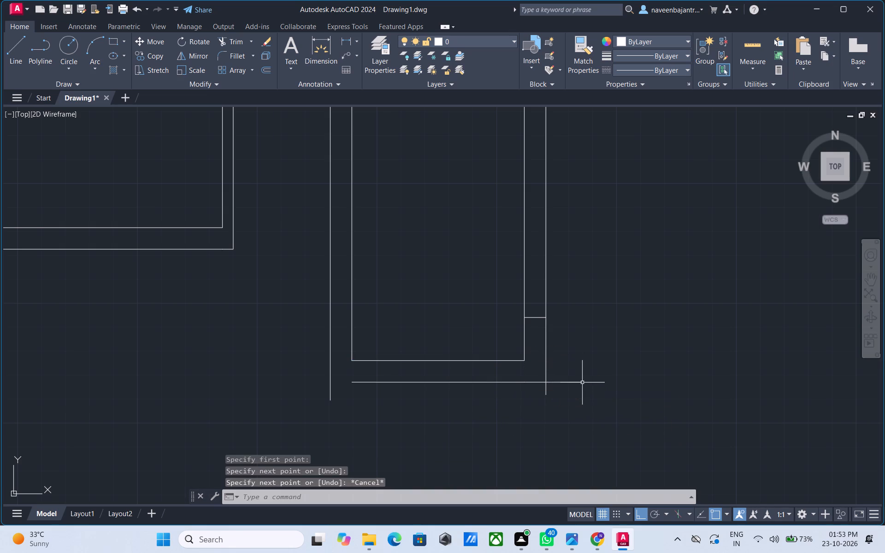
key("l")
key("space")
left_click(350, 382)
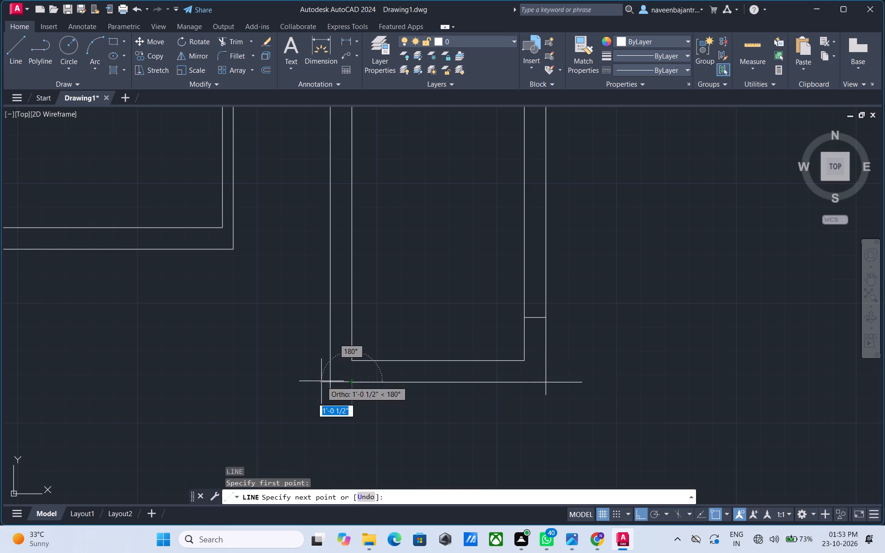
left_click(321, 381)
key("Escape")
Trim the overshooting line ends at the 6' wide room's two bottom outer corners and the short leftover line across its right wall.
type("tr")
key("space")
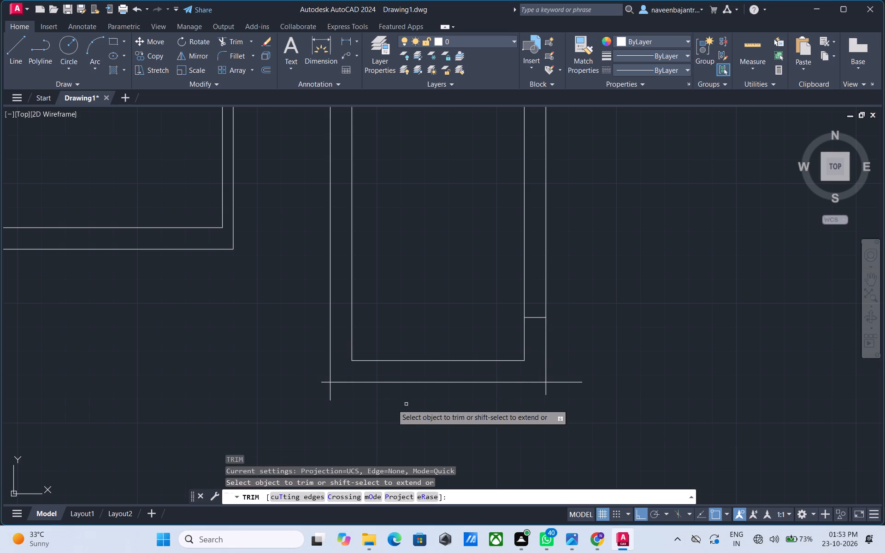
left_click(330, 396)
left_click(324, 382)
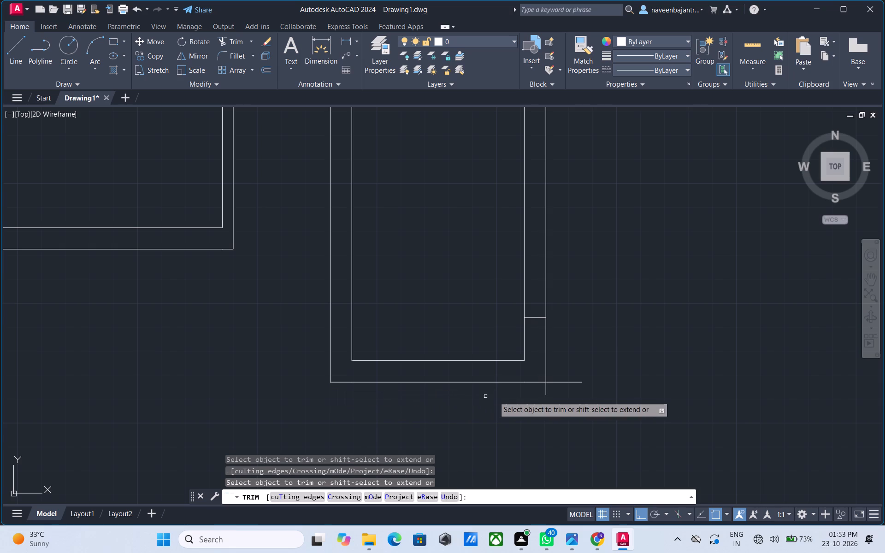
left_click(547, 393)
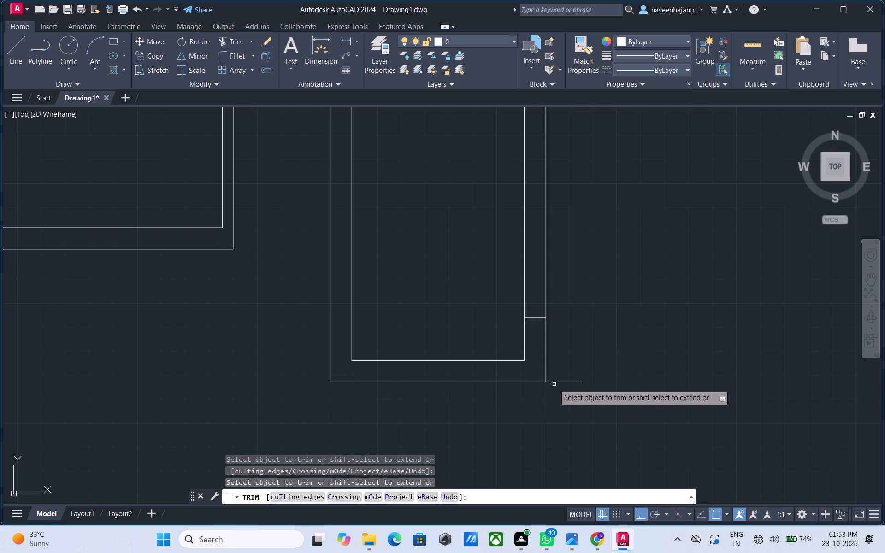
left_click(554, 382)
left_click(538, 318)
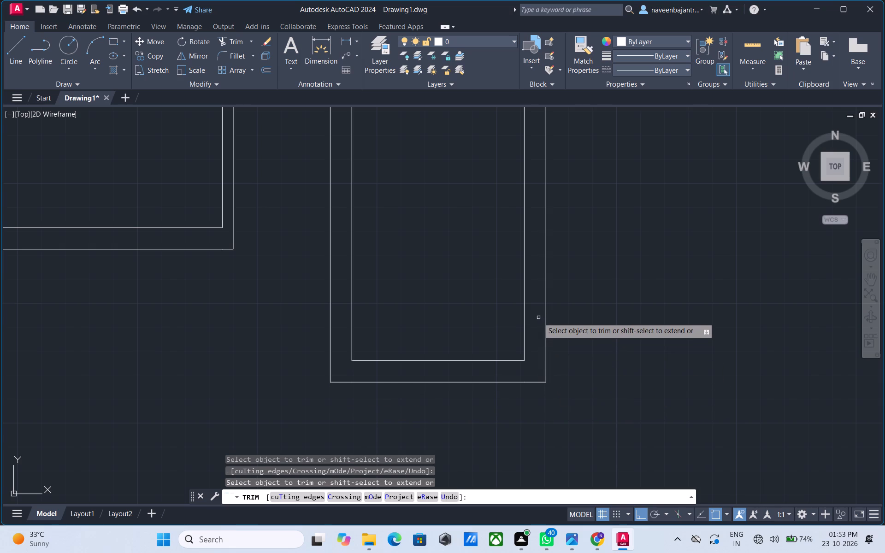
key("Escape")
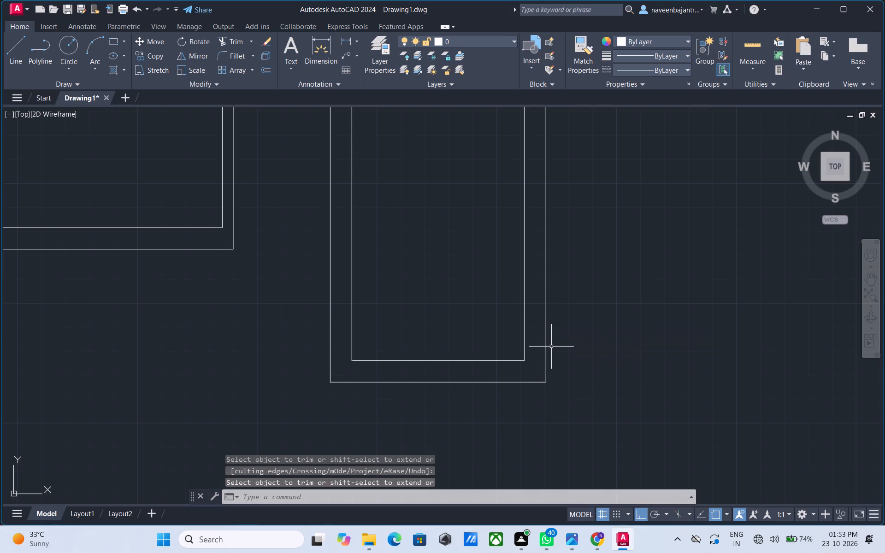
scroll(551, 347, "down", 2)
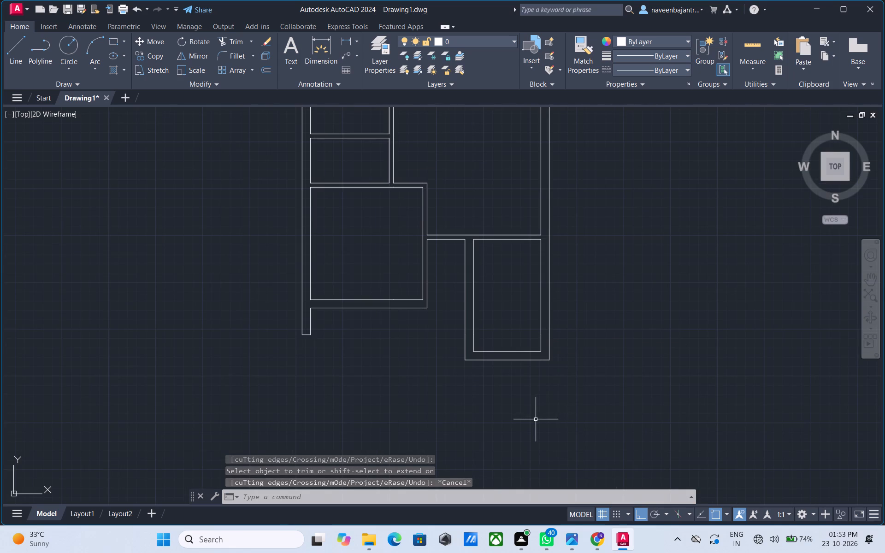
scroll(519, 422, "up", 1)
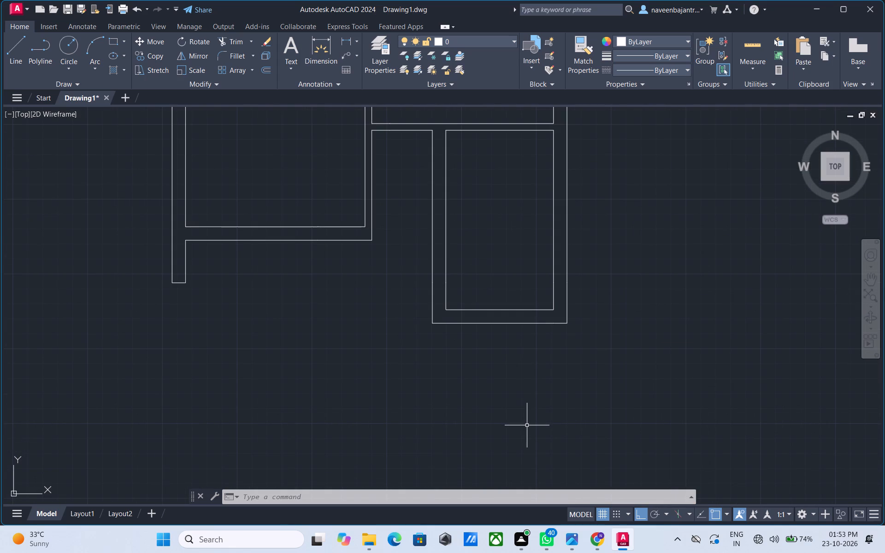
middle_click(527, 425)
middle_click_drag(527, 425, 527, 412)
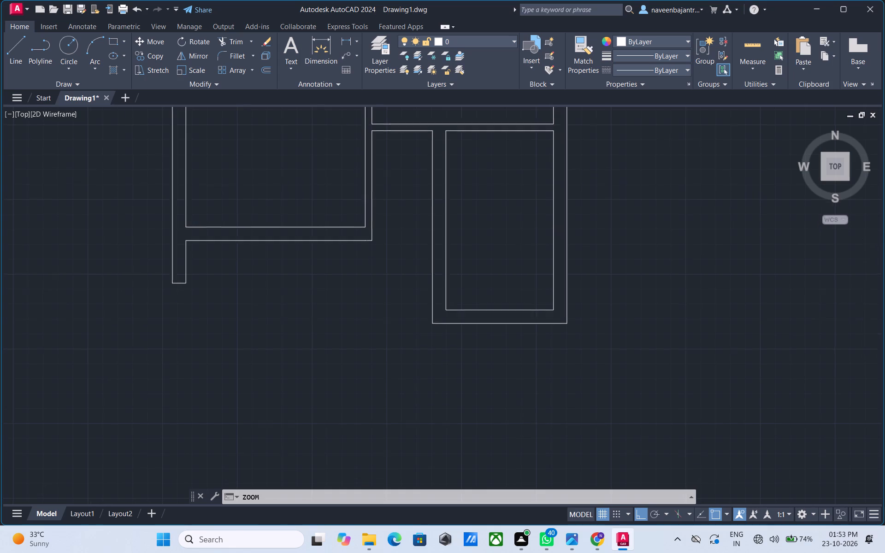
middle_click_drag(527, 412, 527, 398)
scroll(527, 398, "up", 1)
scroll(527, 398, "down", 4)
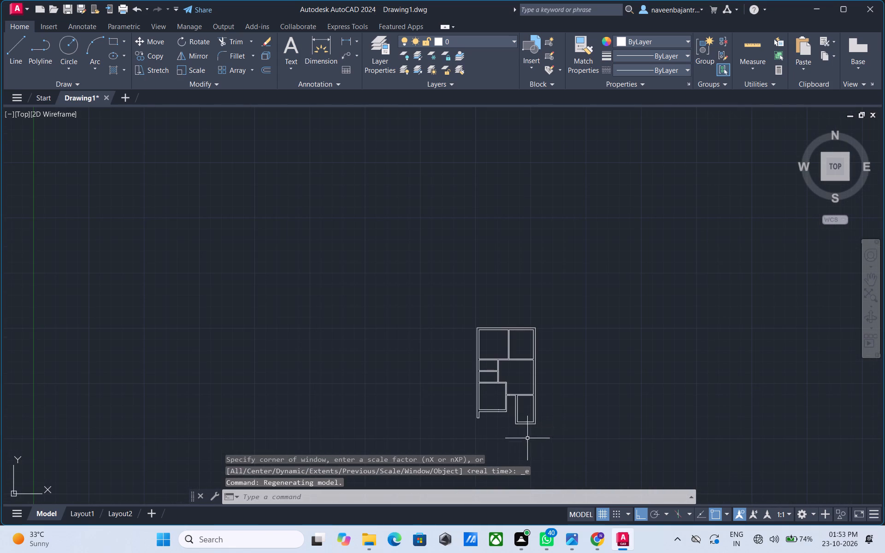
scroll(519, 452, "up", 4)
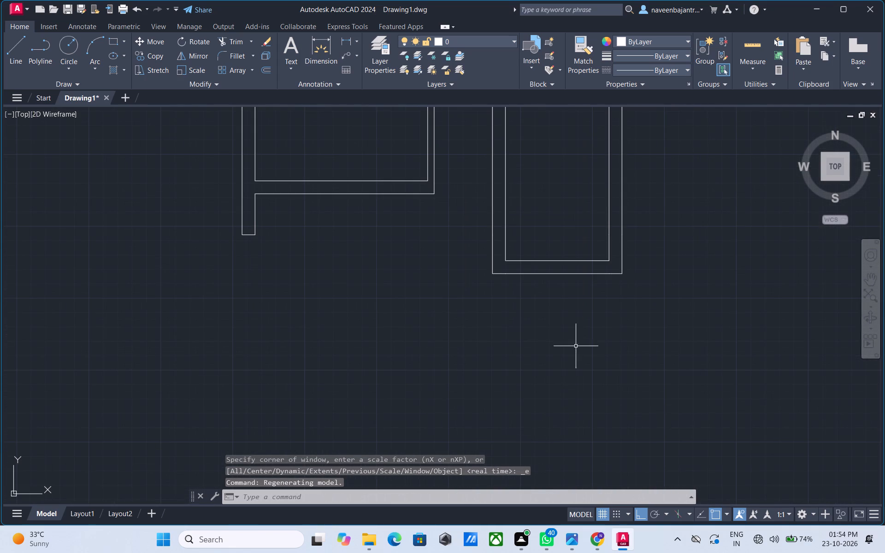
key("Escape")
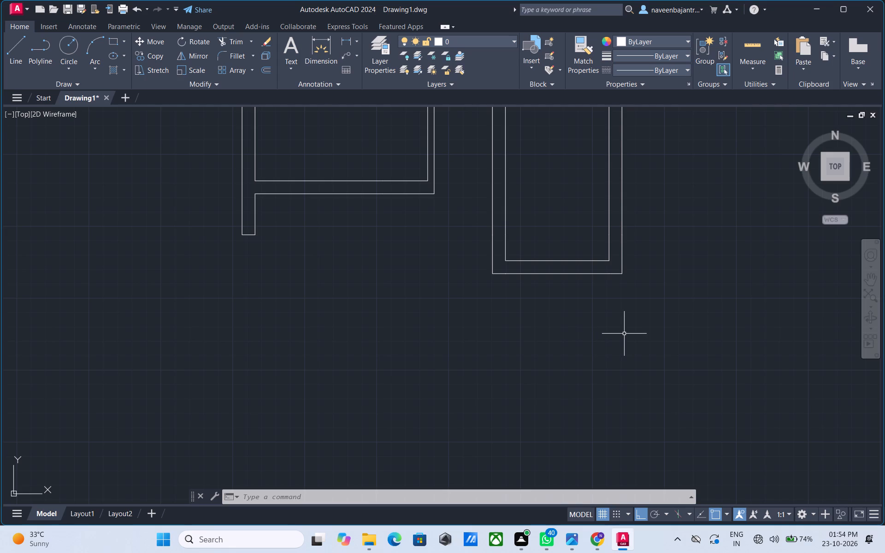
Offset all three segments of the 6' wide room's outer bottom wall line 4' downward.
scroll(625, 334, "down", 2)
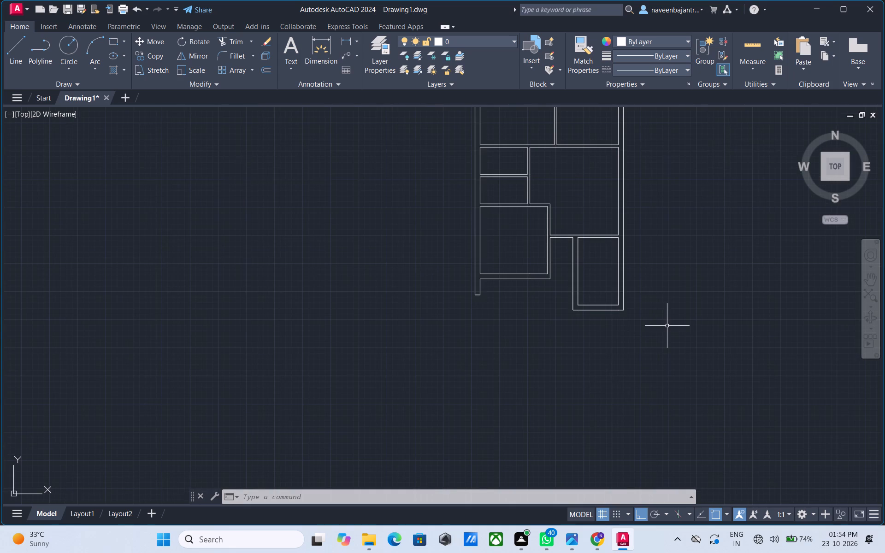
scroll(667, 326, "up", 2)
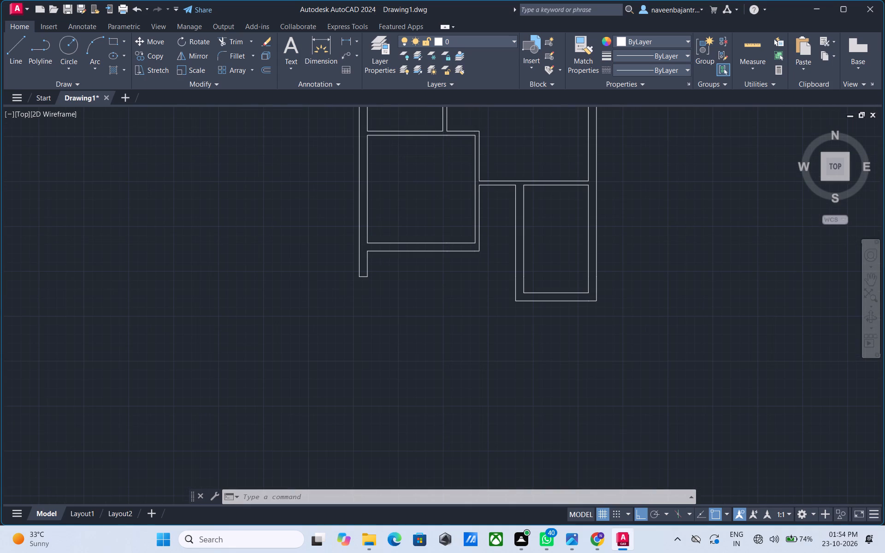
key("Escape")
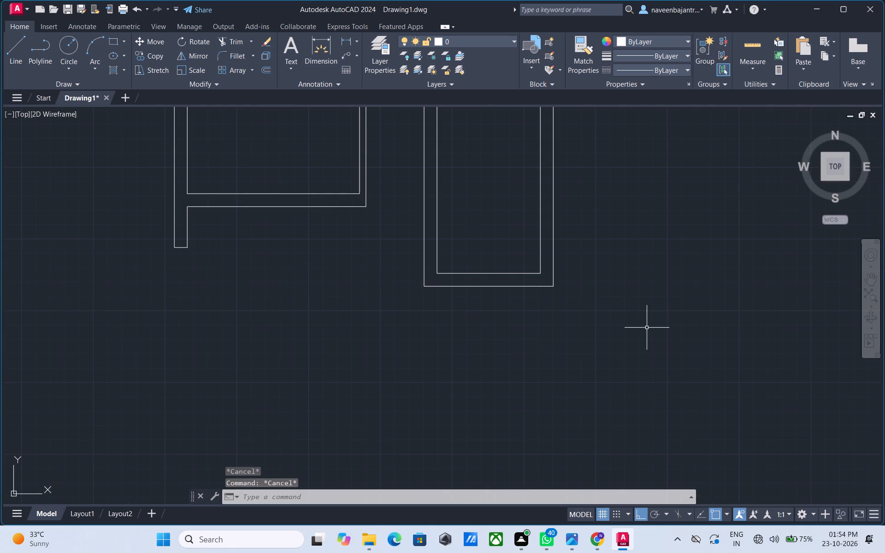
type("o 4'")
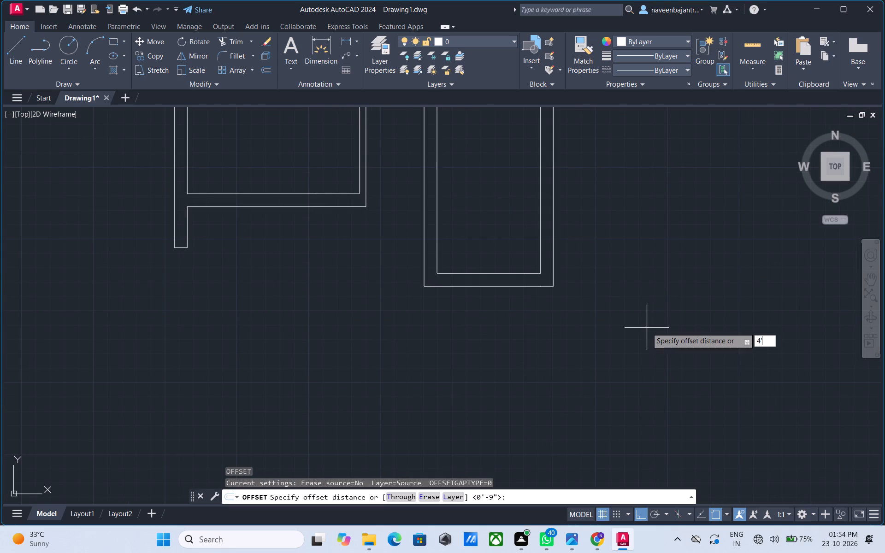
key("Return")
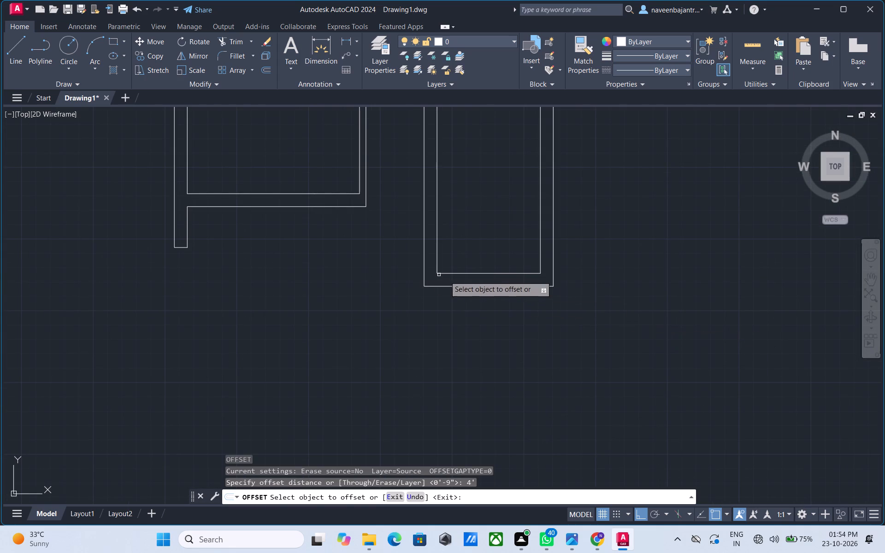
left_click(490, 287)
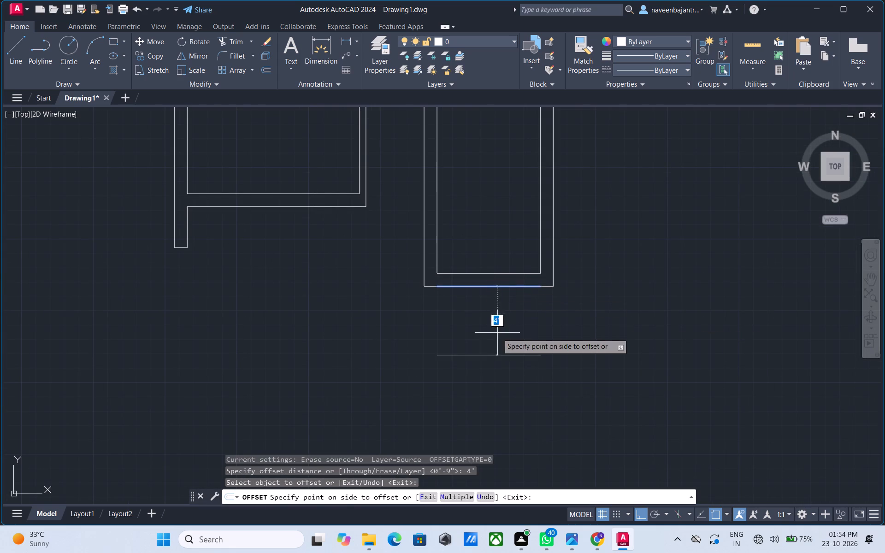
left_click(497, 333)
left_click(549, 286)
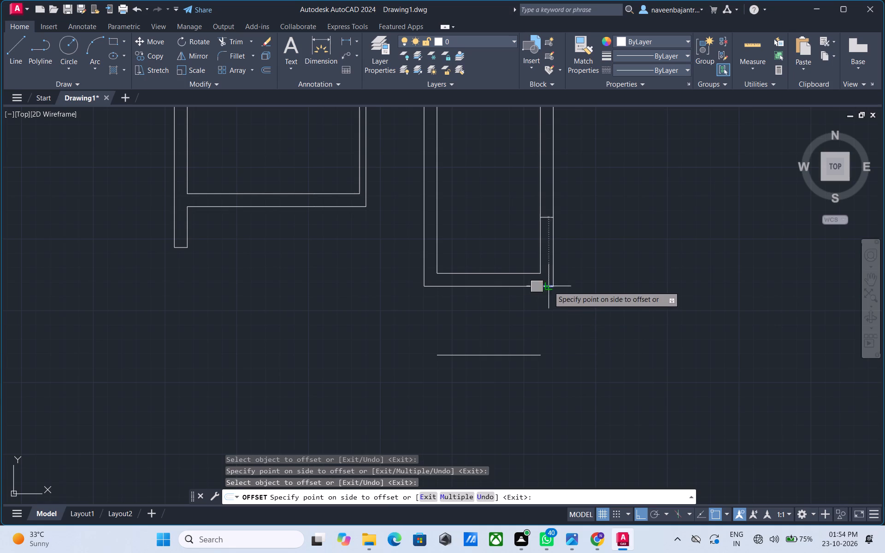
left_click(549, 312)
left_click(427, 287)
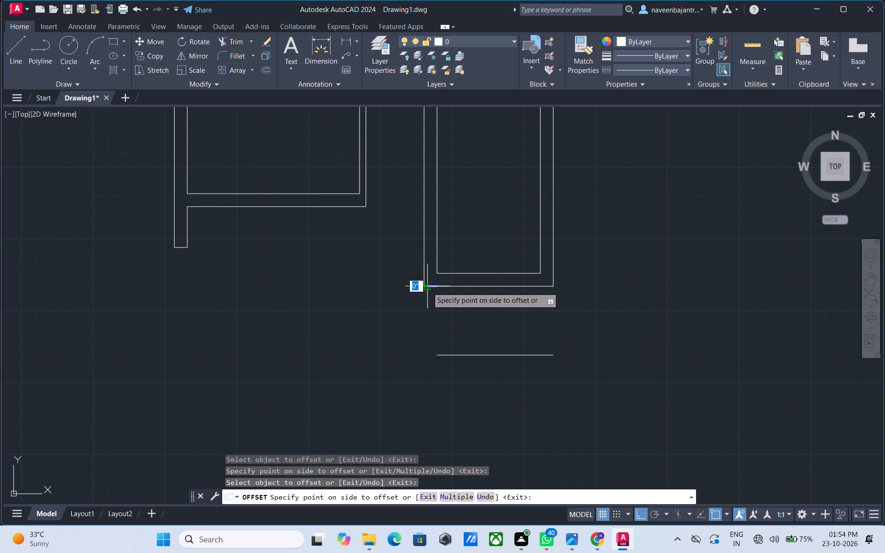
left_click(427, 324)
key("Escape")
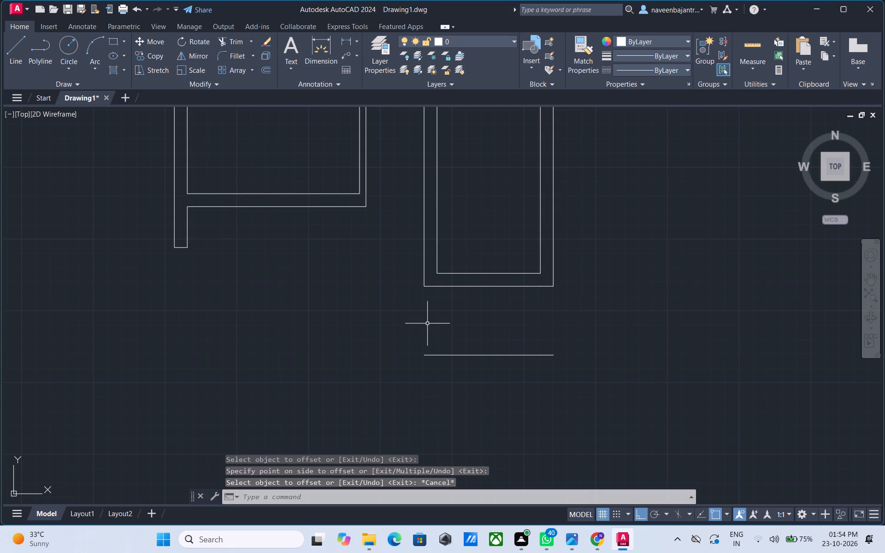
Draw a vertical line from the 6' wide room's bottom right outer corner down to the right end of the 4' offset line.
type("l")
key("space")
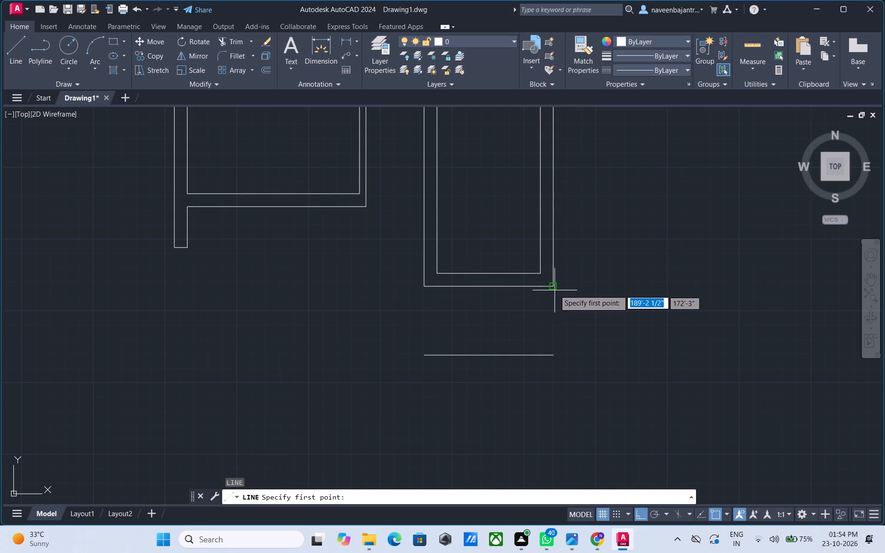
left_click(555, 289)
left_click(555, 354)
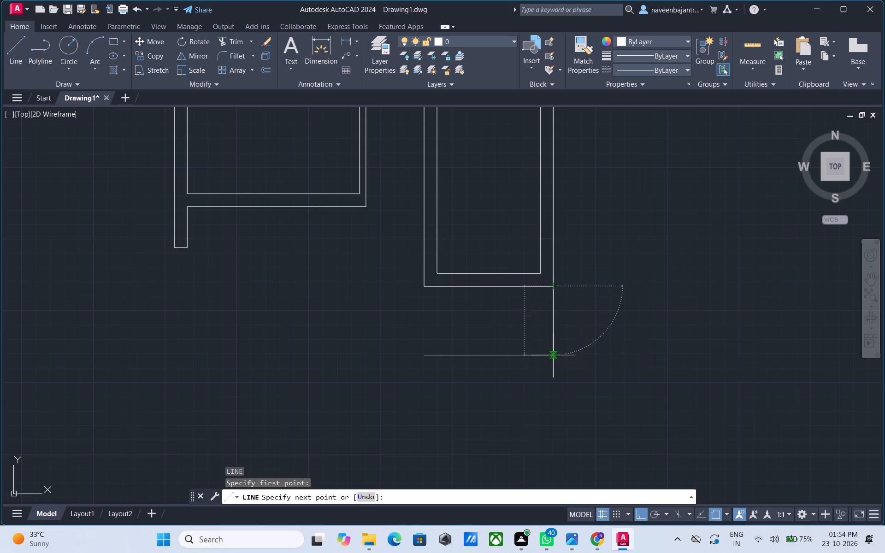
key("Escape")
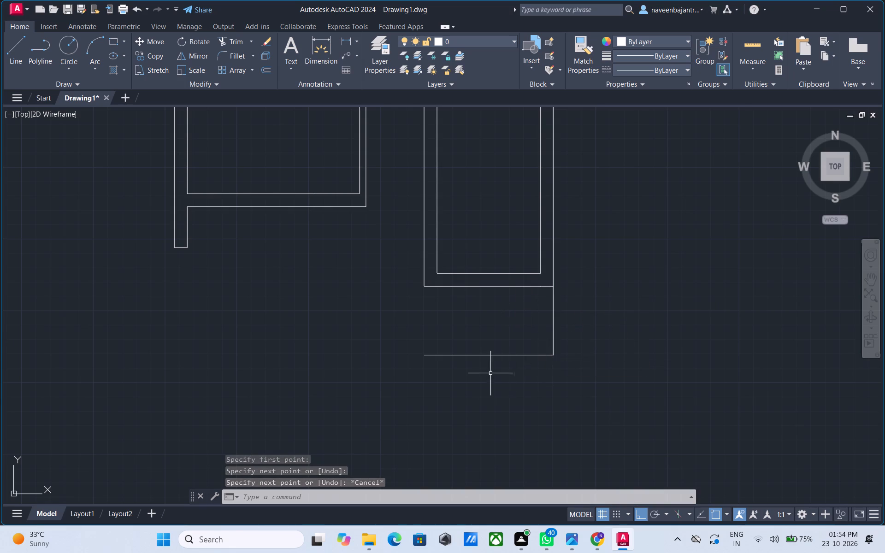
Draw a line continuing the outer bottom wall line of the 10' by 10' room leftward across the left outer wall.
key("l")
key("space")
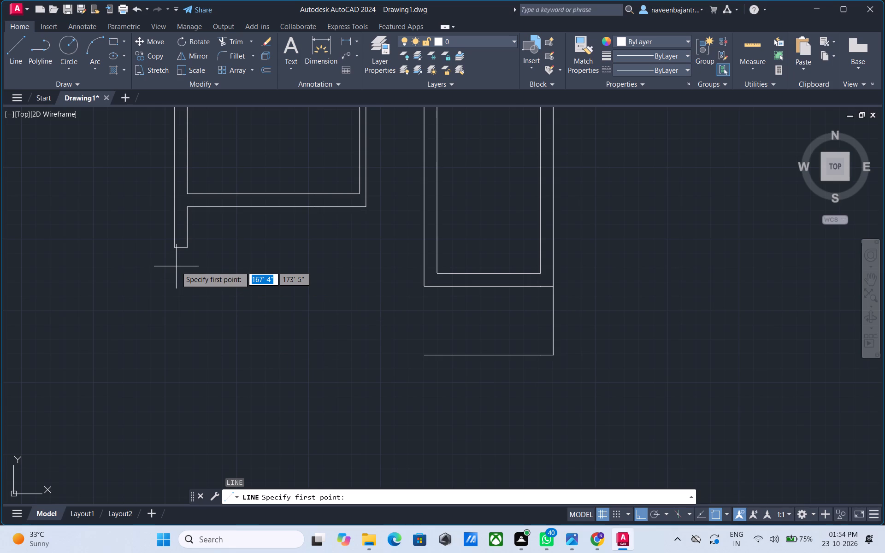
left_click(188, 206)
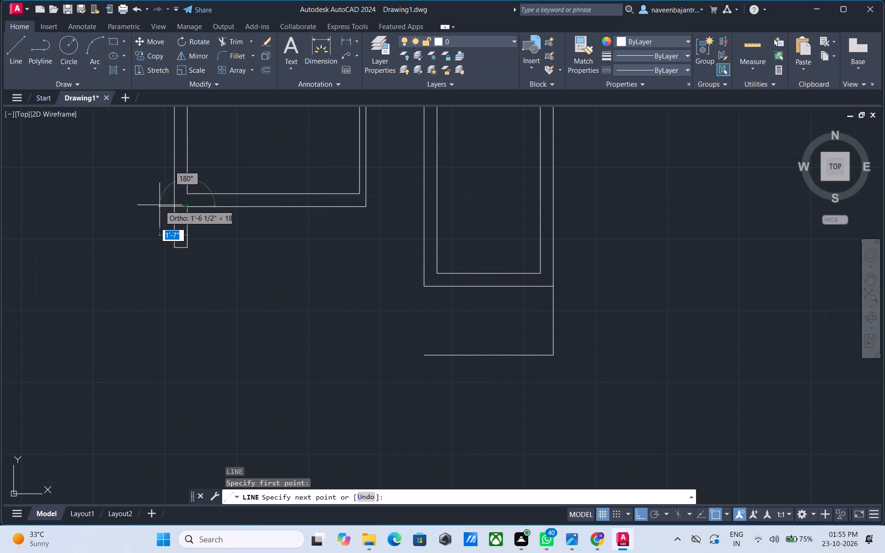
left_click(159, 205)
key("Escape")
Trim away the left wall stub below the 10' by 10' room and the line end overshooting its bottom left outer corner.
type("tr")
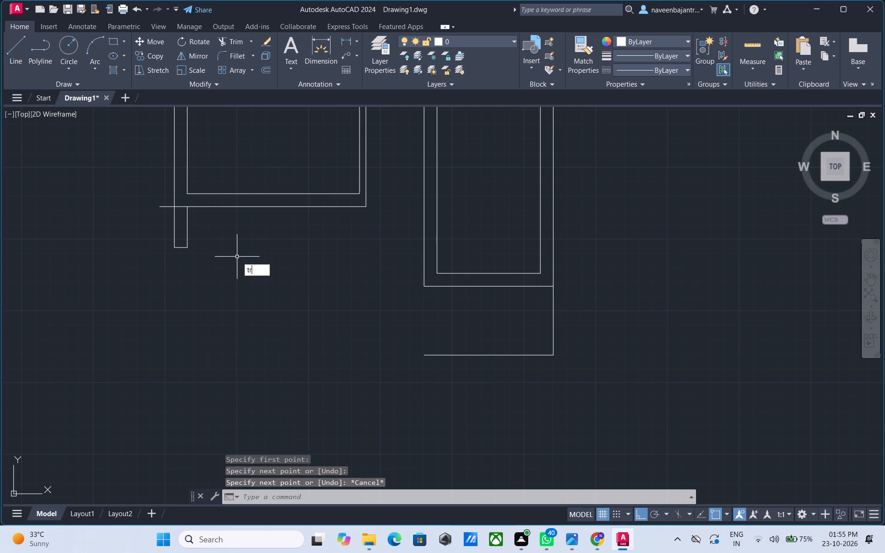
key("space")
left_click(186, 229)
left_click(174, 235)
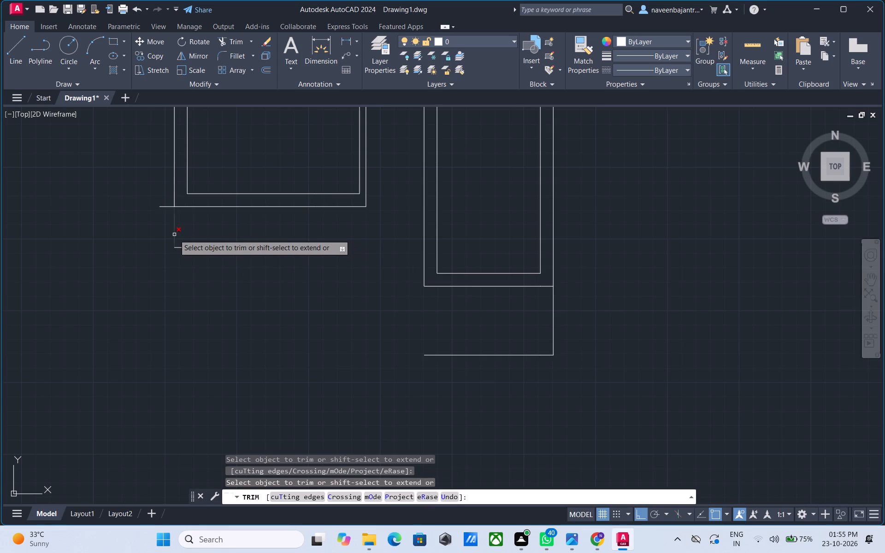
left_click(179, 249)
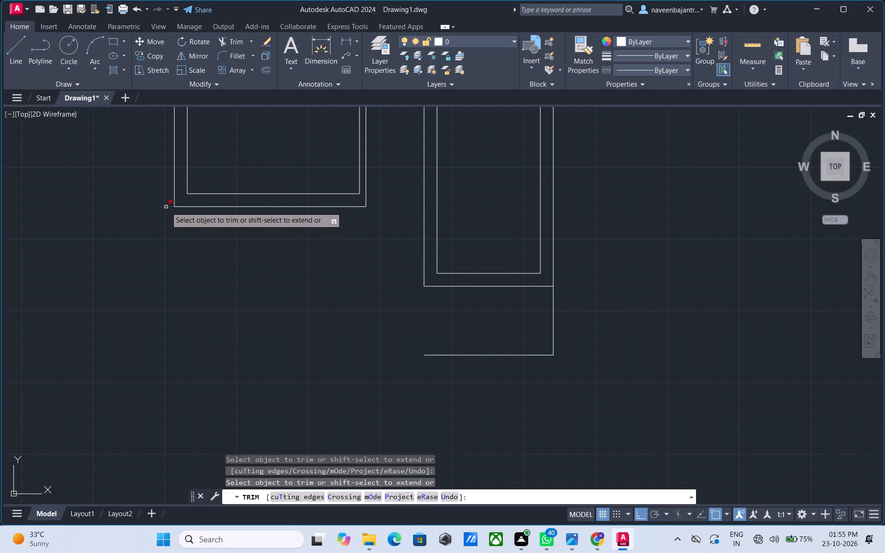
left_click(166, 207)
key("Escape")
Draw a vertical line from the 10' by 10' room's bottom left outer corner down past the level of the 4' offset line.
type("l")
key("space")
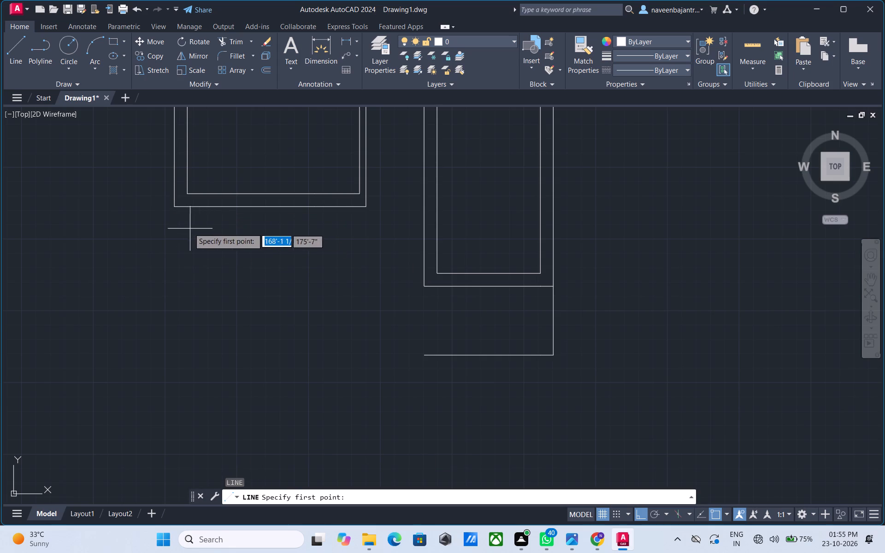
left_click(175, 209)
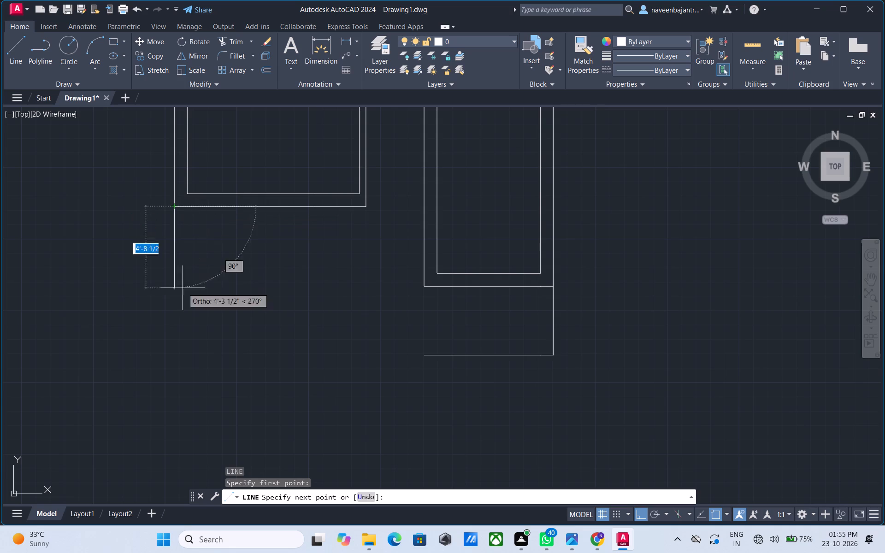
left_click(187, 388)
key("Escape")
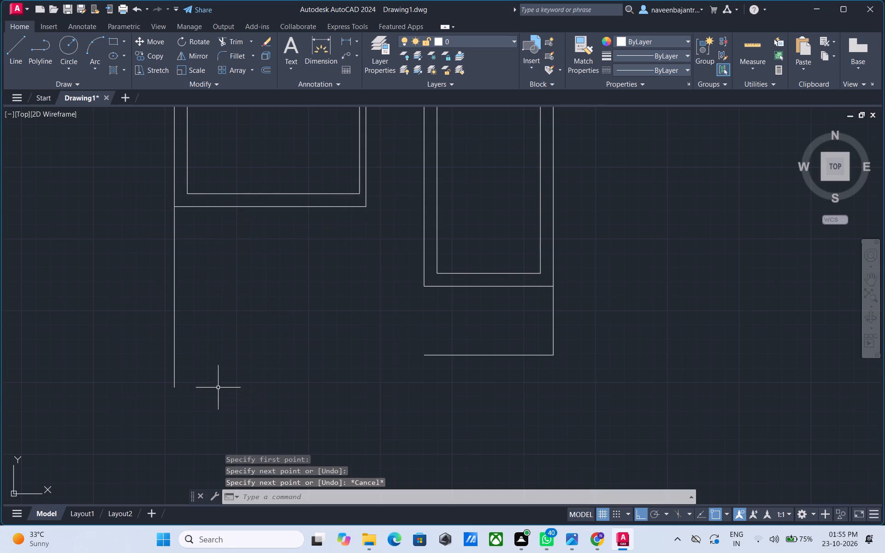
Draw a horizontal line from the 4' offset line's left end leftward across the new vertical line.
key("l")
key("space")
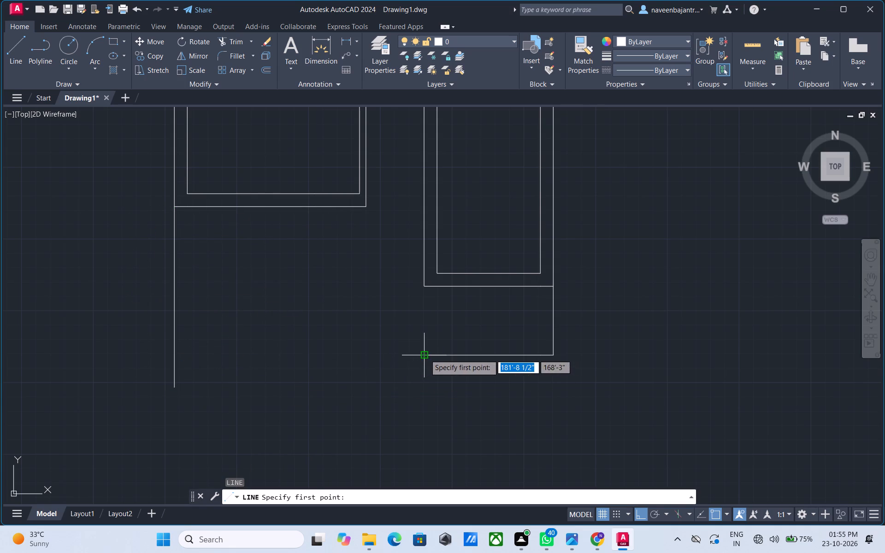
left_click(425, 354)
left_click(148, 358)
key("Escape")
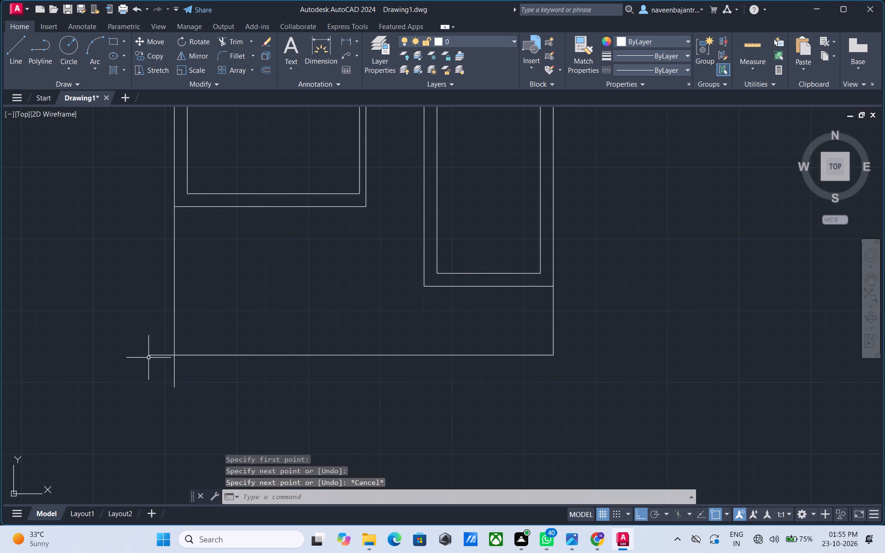
Trim both overshooting line ends where the bottom boundary line crosses the left vertical line.
type("tr")
key("space")
left_click(160, 354)
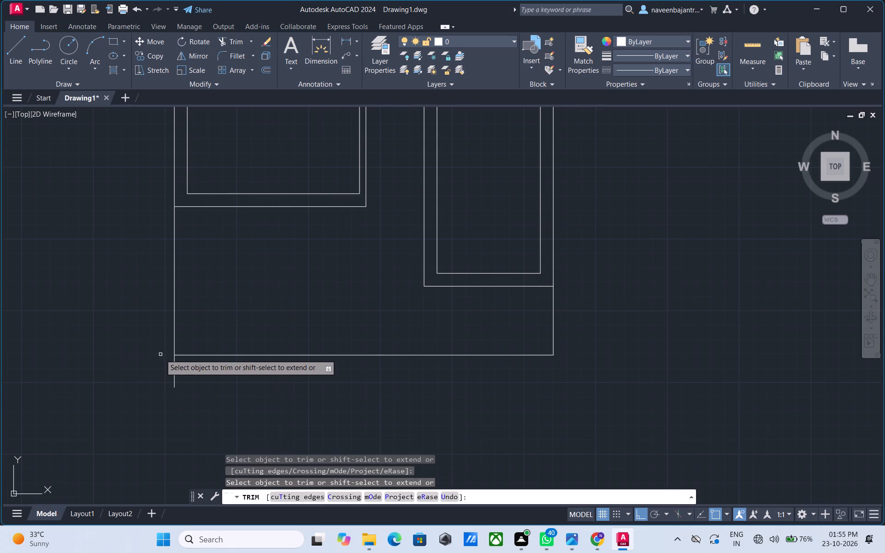
left_click(173, 368)
key("Escape")
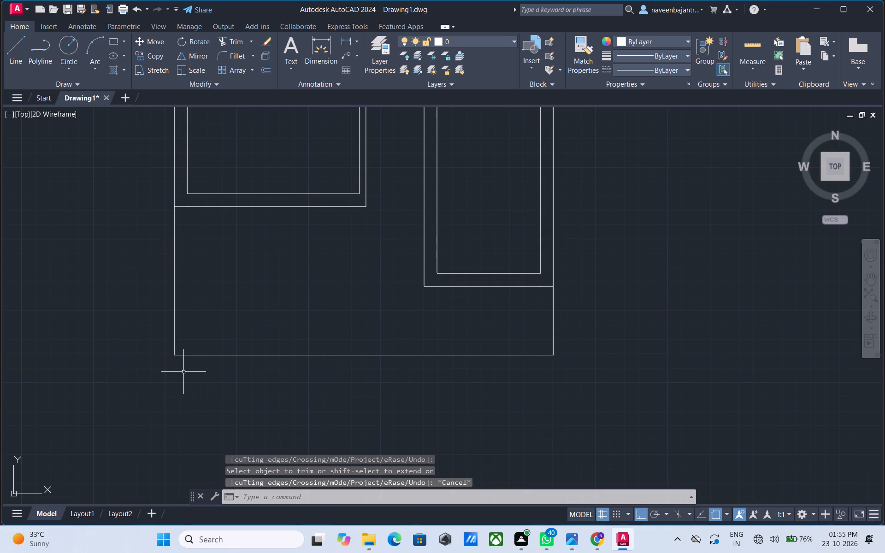
Draw two vertical lines from the 10' by 10' room's bottom right outer and inner corners down past the bottom boundary line.
scroll(183, 373, "down", 1)
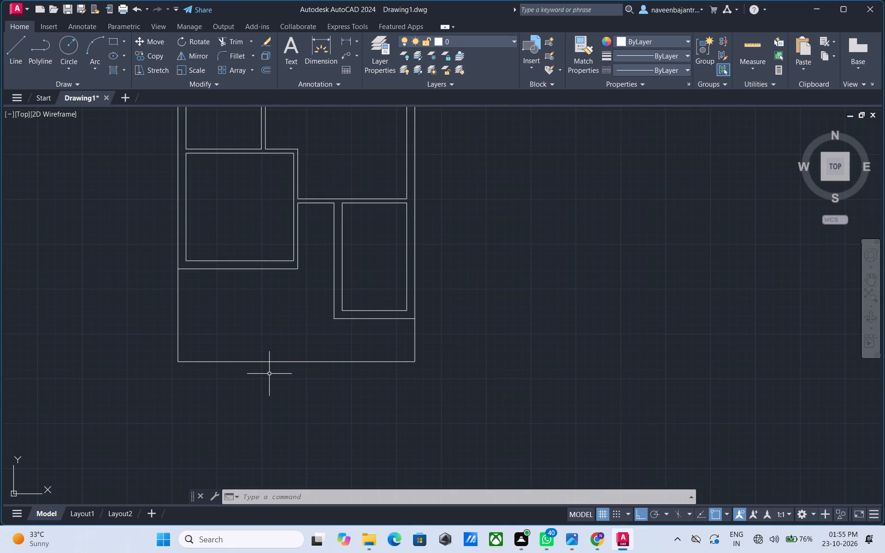
key("Escape")
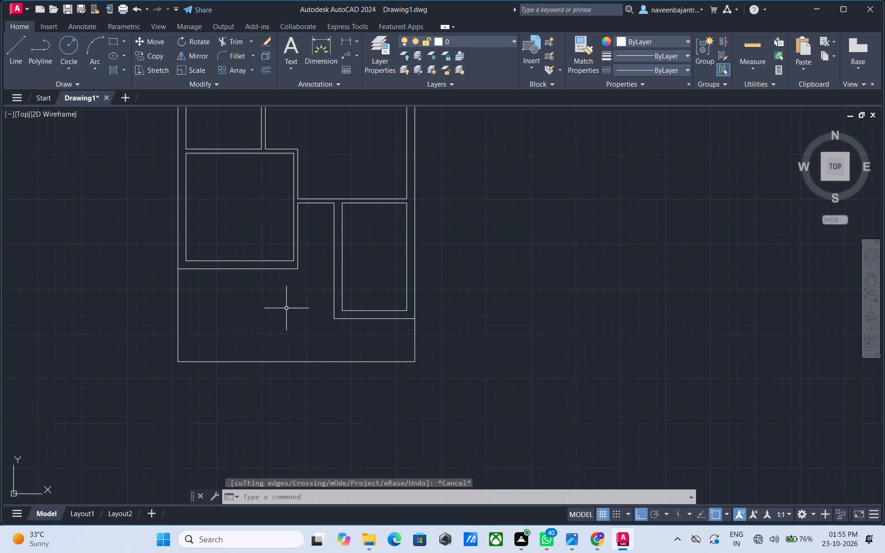
type("l")
key("space")
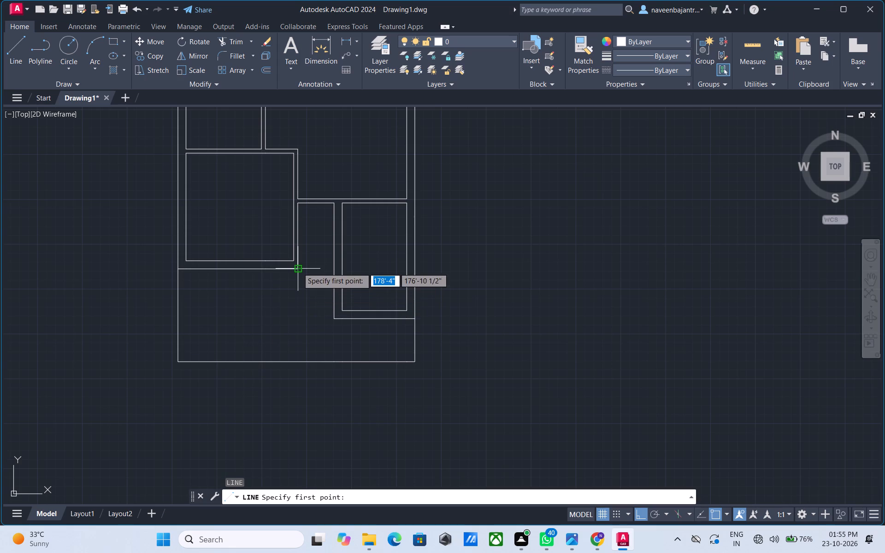
left_click(298, 268)
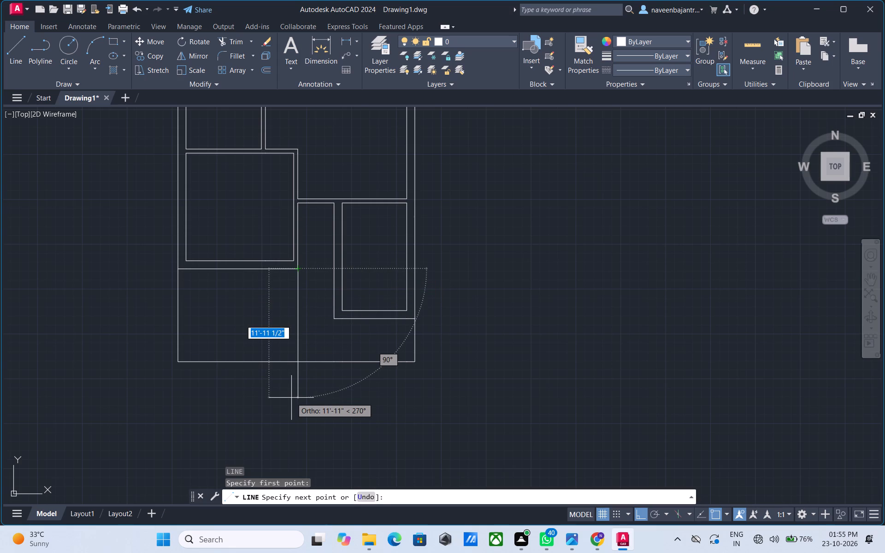
left_click(291, 398)
key("Escape")
type("l")
key("space")
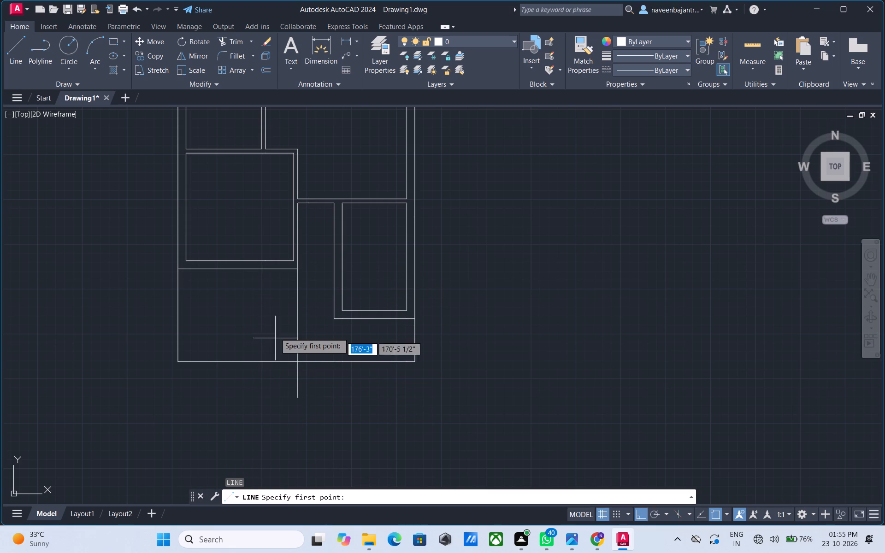
left_click(291, 262)
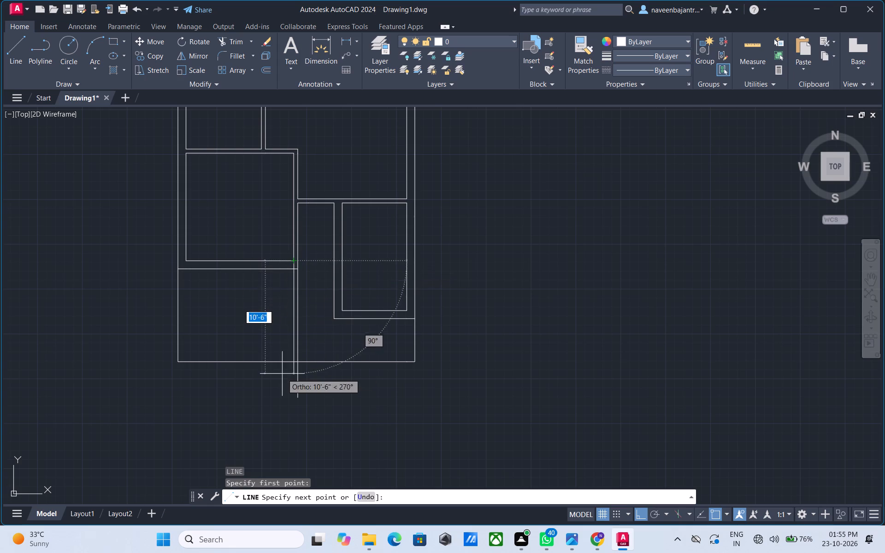
left_click(282, 381)
key("Escape")
Trim the ends of both new vertical lines that overshoot the bottom boundary line.
type("tr")
key("space")
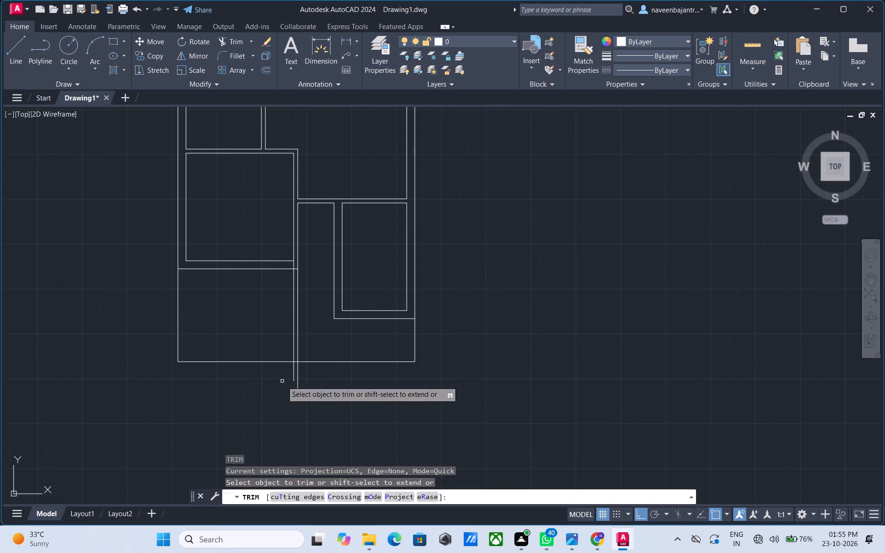
left_click(297, 378)
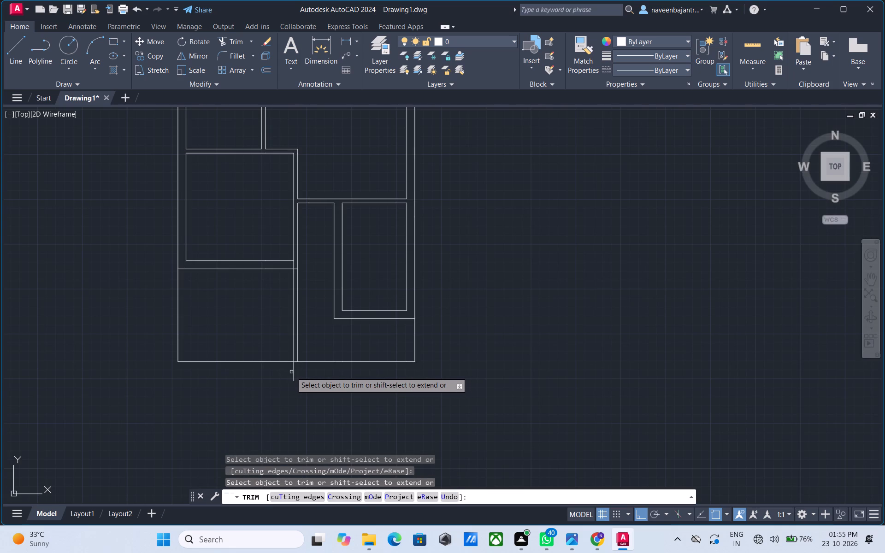
left_click(294, 371)
key("Escape")
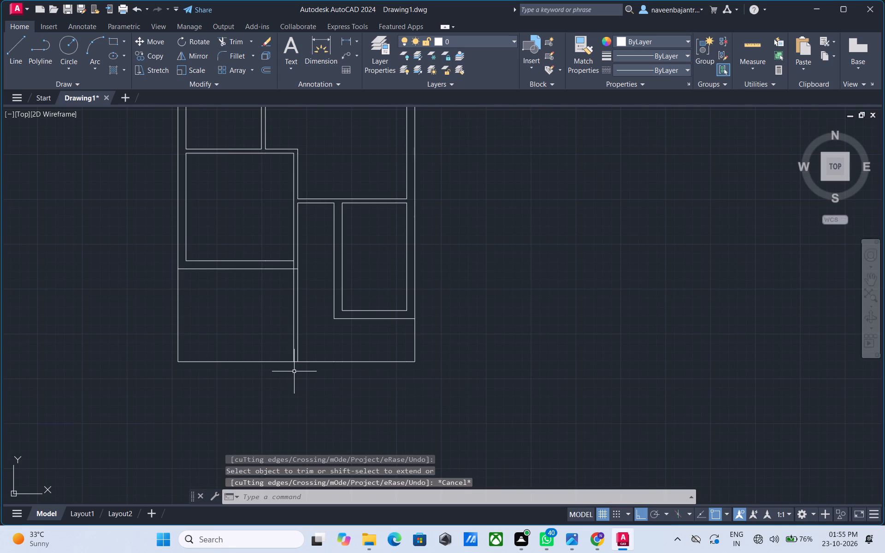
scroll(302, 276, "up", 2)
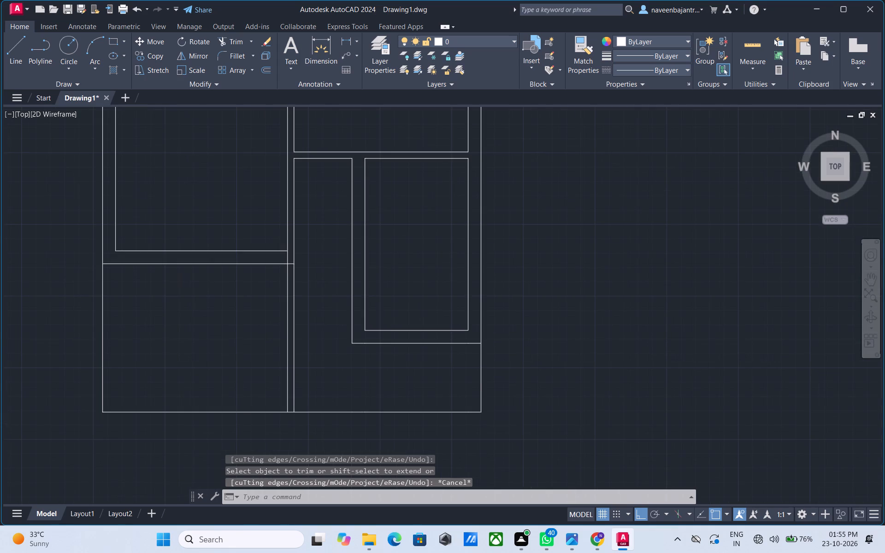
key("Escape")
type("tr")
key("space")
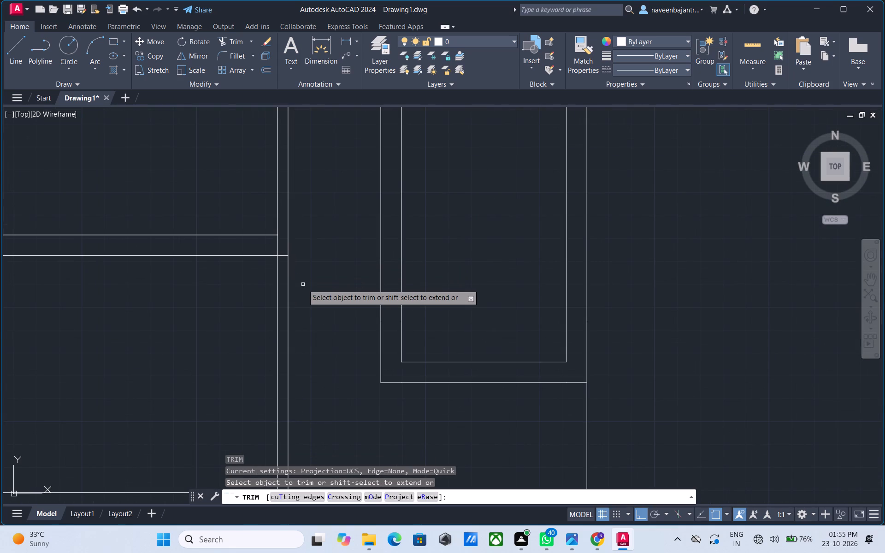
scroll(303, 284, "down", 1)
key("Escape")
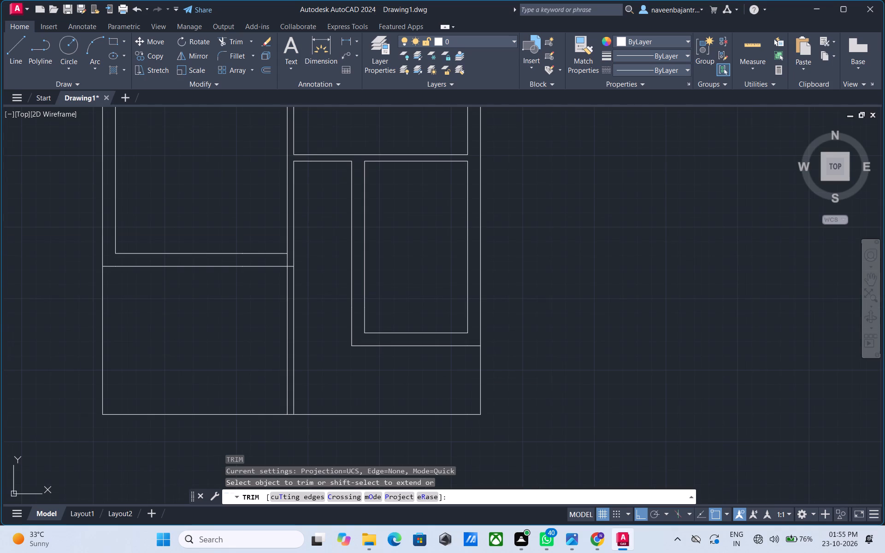
Draw a horizontal line about 4'-3" long from the lower right room's bottom left outer corner leftward across both new vertical lines.
type("l")
key("space")
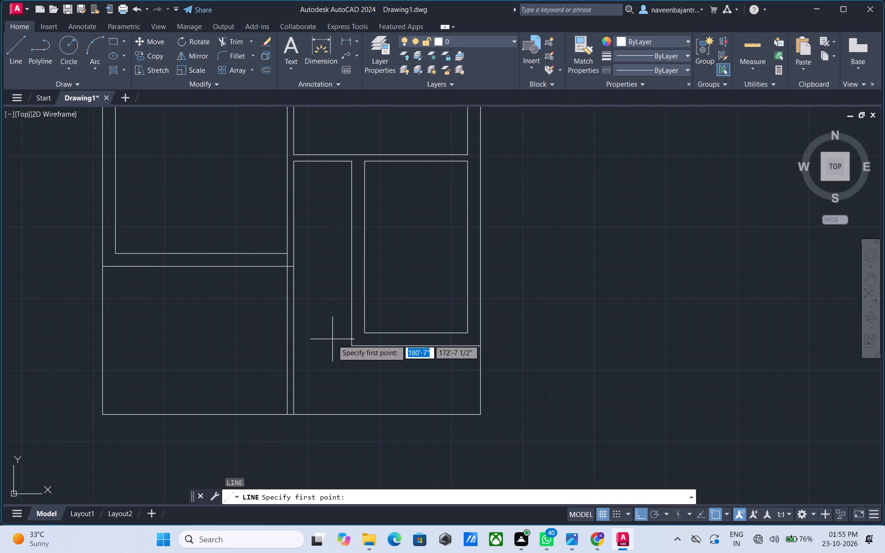
left_click(352, 345)
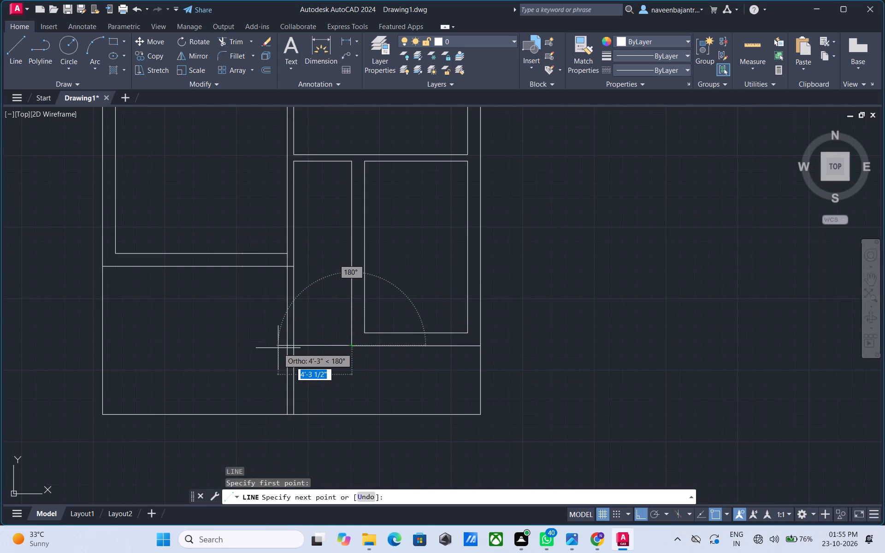
left_click(278, 348)
key("Escape")
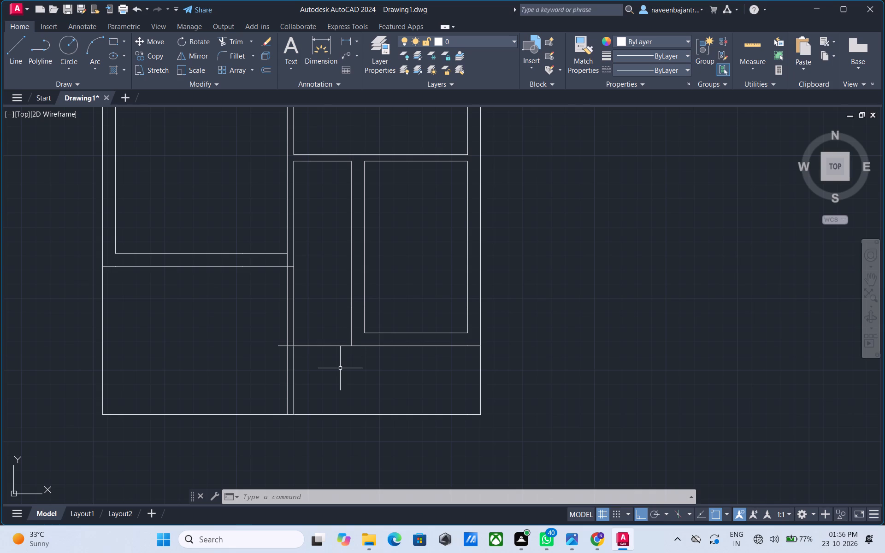
Trim the new horizontal line back to the right face of the double vertical wall.
key("Escape")
type("tr")
key("space")
left_click(283, 346)
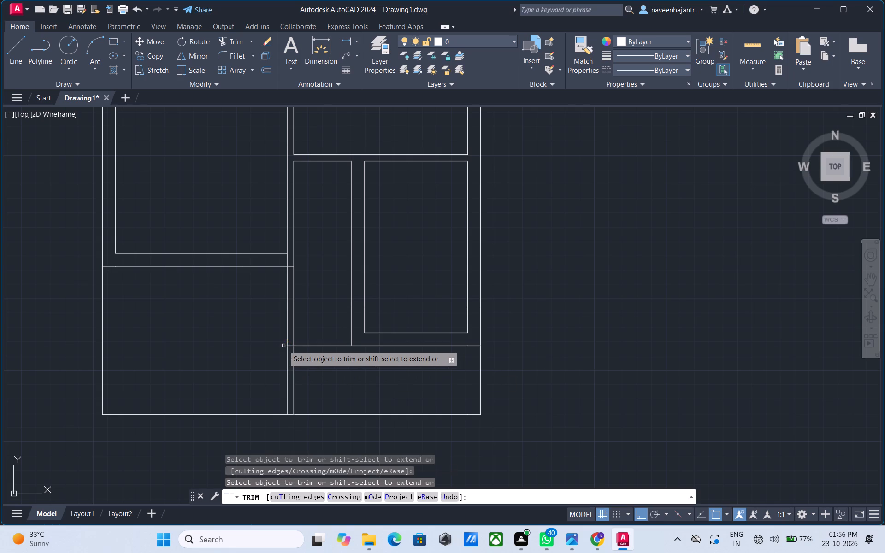
left_click(289, 346)
key("Escape")
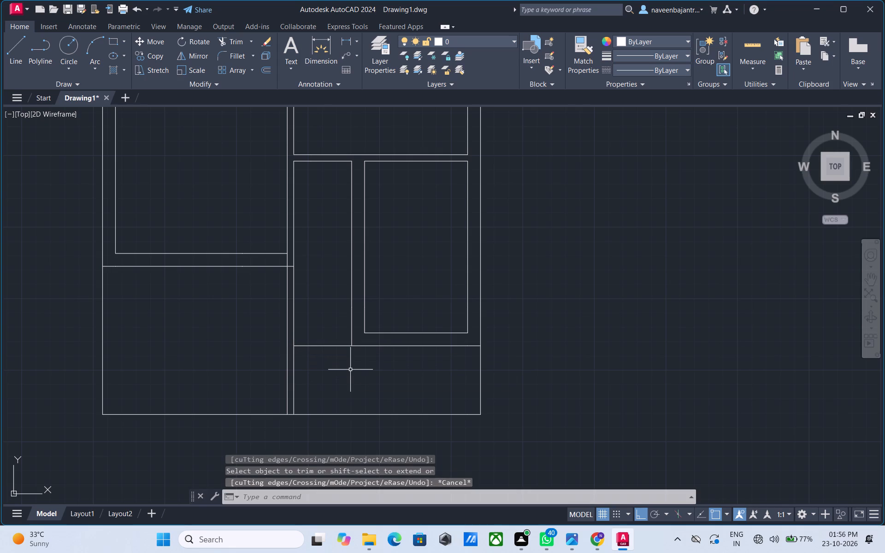
Offset the new horizontal line 4.5" upward into the narrow space beside the lower right room.
type("o 4.5")
key("shift+quotedbl")
key("Return")
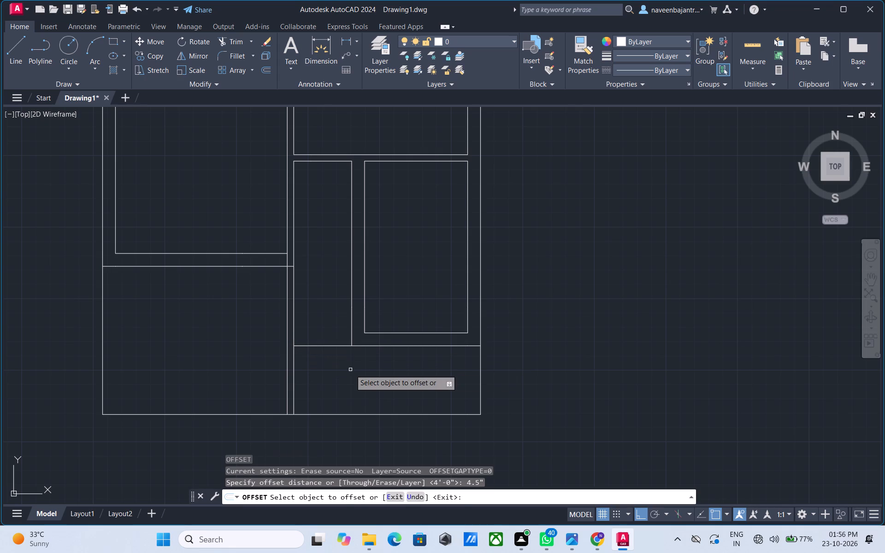
left_click(324, 343)
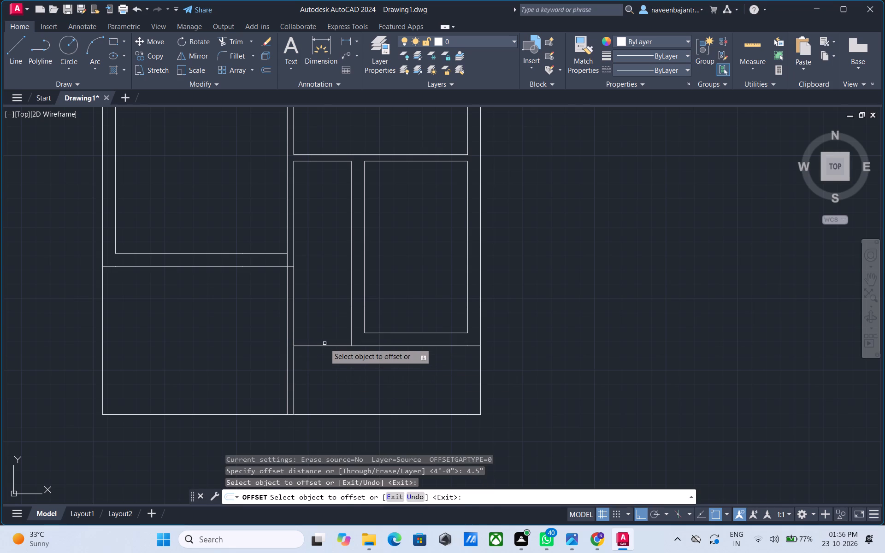
left_click(324, 345)
left_click(327, 324)
key("Escape")
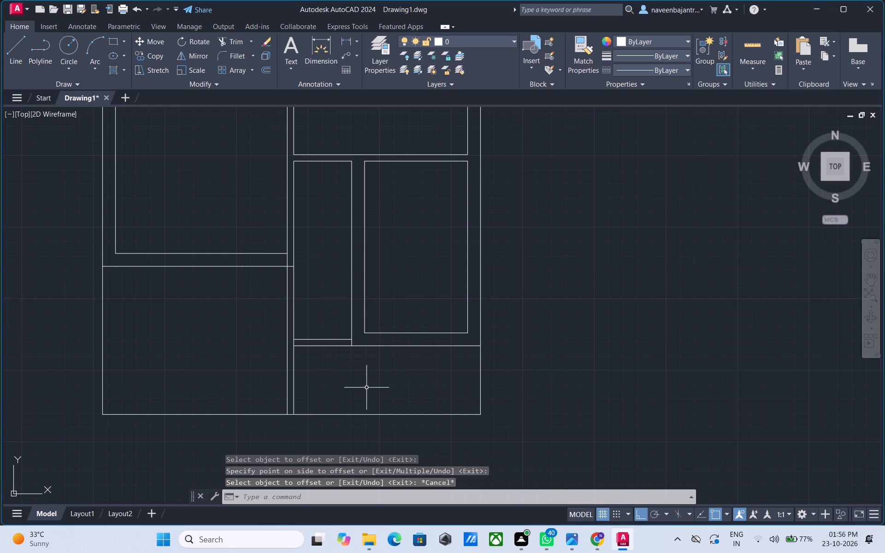
Trim the short vertical line pieces between the two 4.5" wall lines at both ends of the narrow space's bottom wall.
type("tr")
key("space")
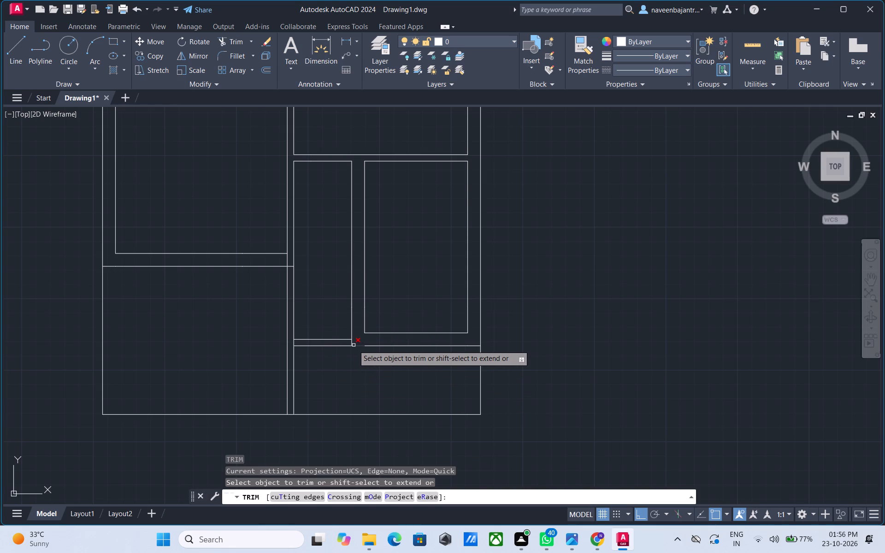
left_click(352, 343)
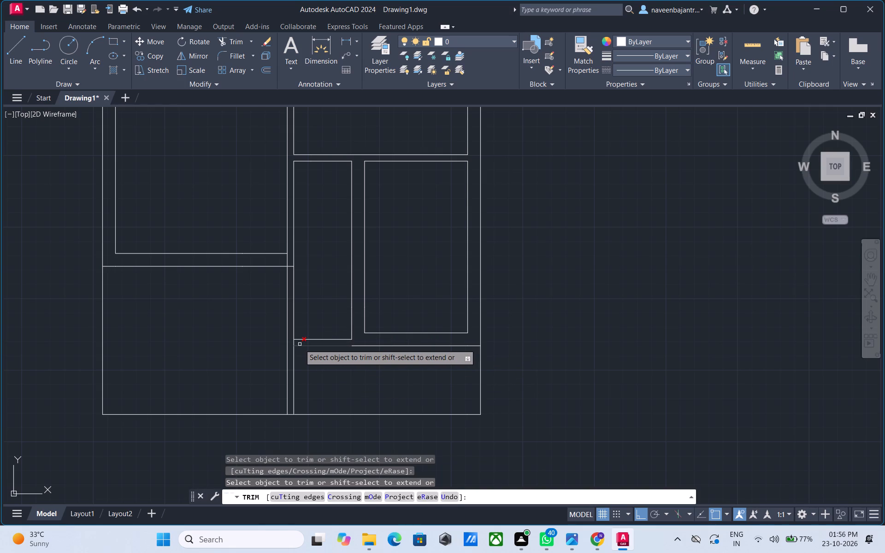
left_click(294, 344)
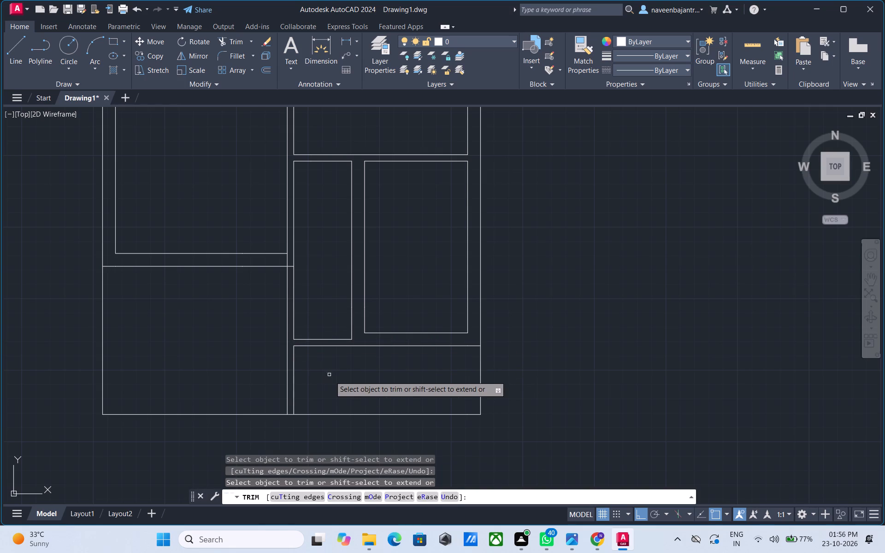
key("Escape")
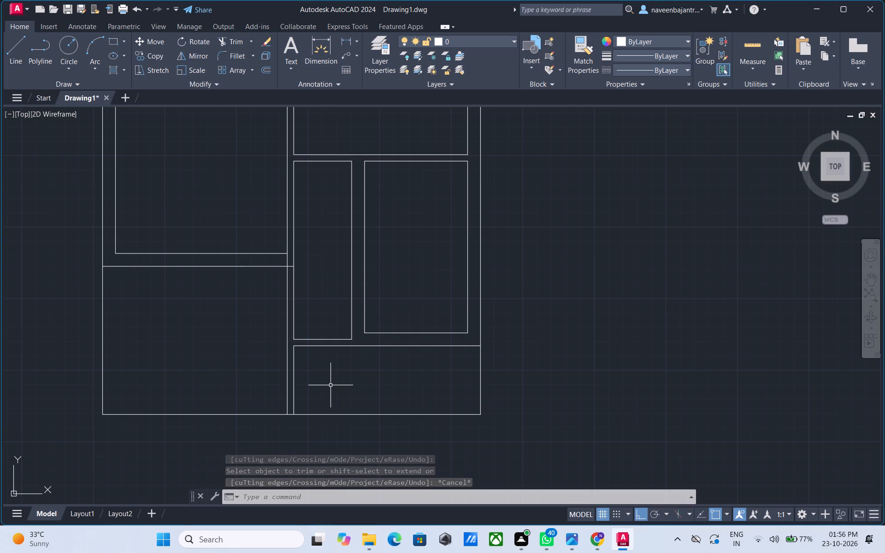
Browse the DIC COLOR GUIDE(R) color book from DIC 1 through the DIC 270s for a suitable object color.
scroll(330, 385, "down", 1)
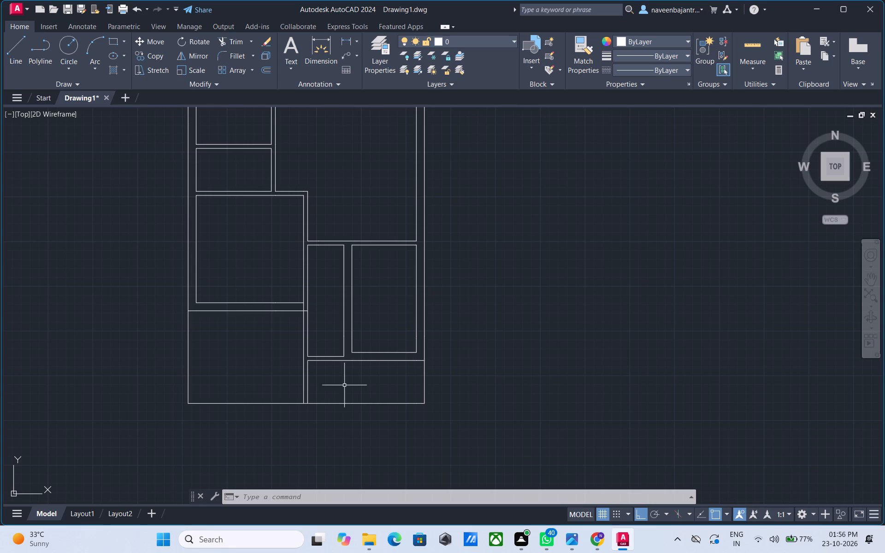
scroll(352, 386, "down", 1)
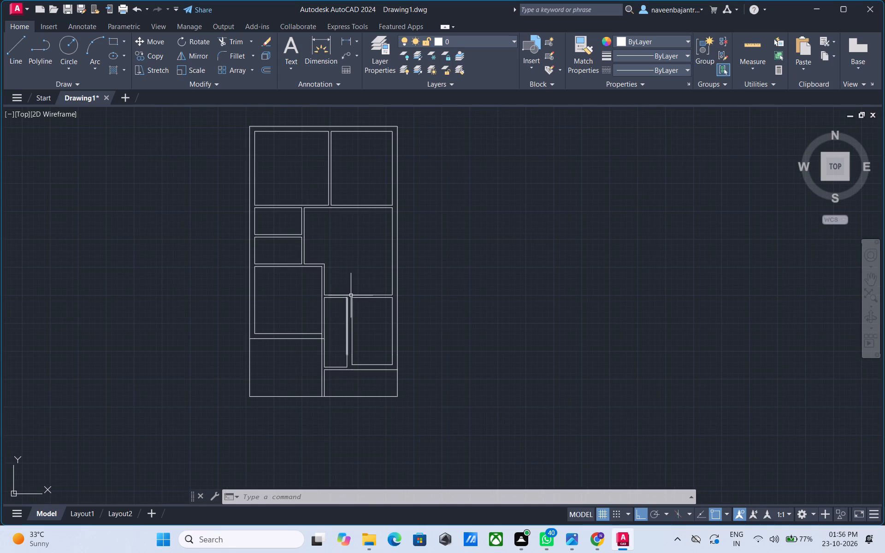
middle_click_drag(350, 265, 432, 298)
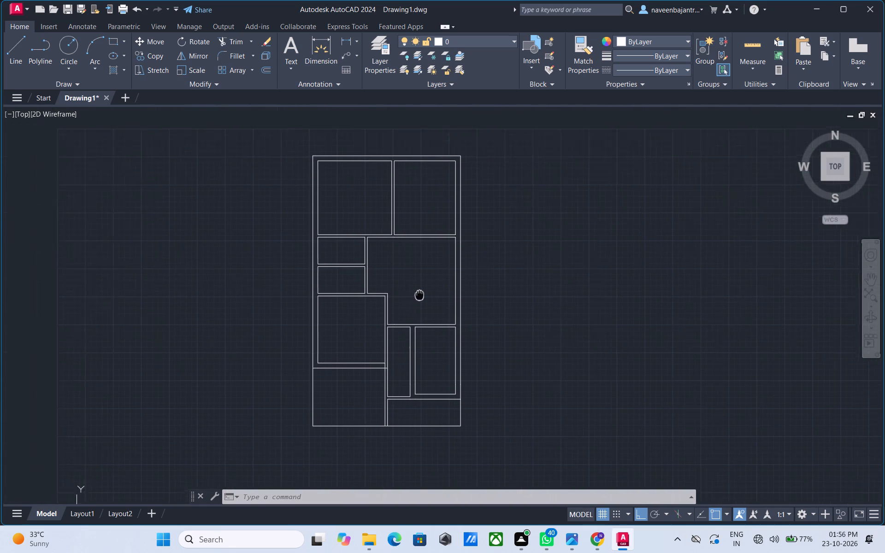
middle_click_drag(432, 298, 530, 305)
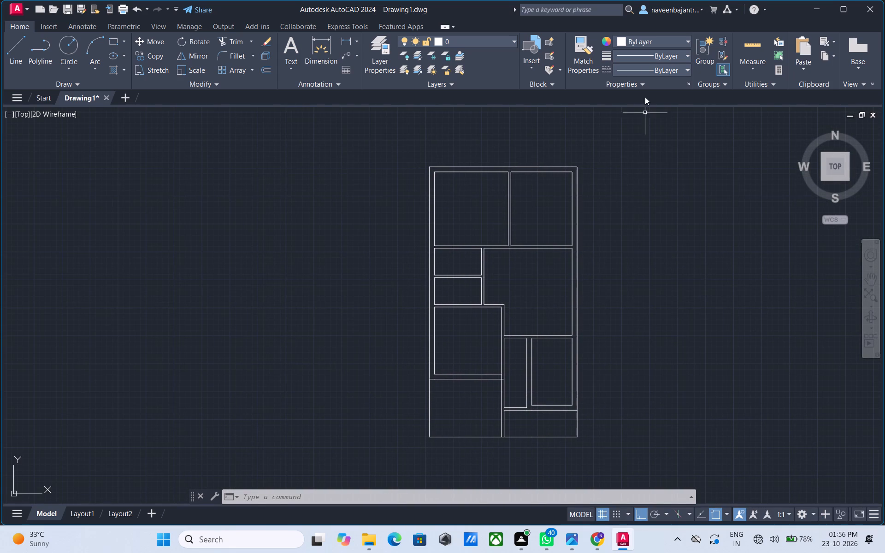
left_click(657, 41)
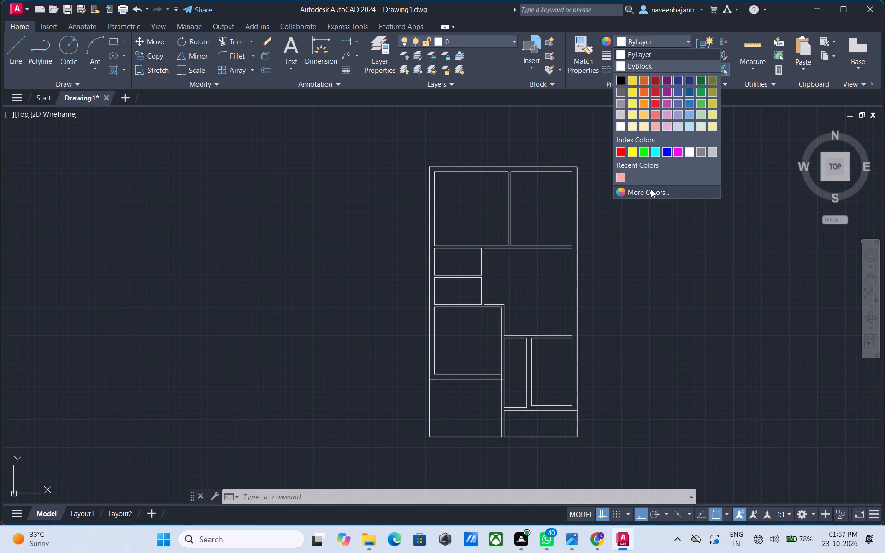
left_click(651, 189)
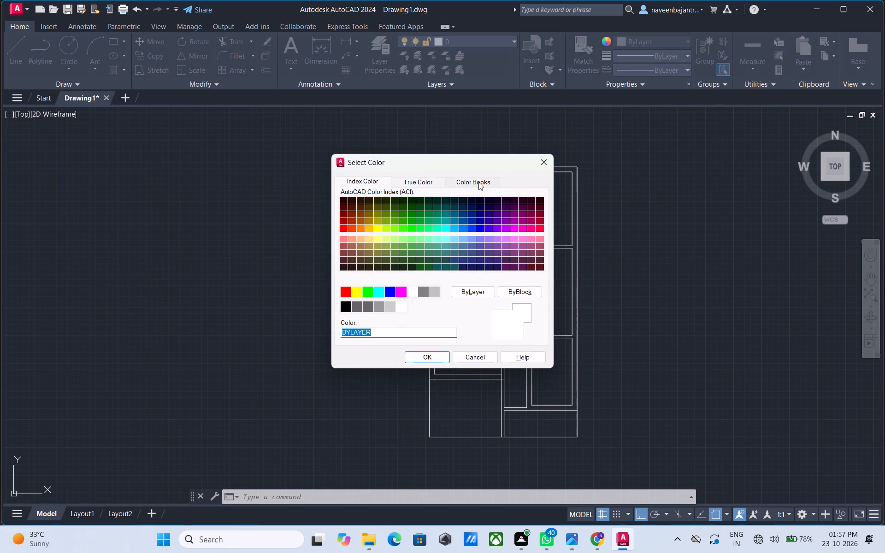
left_click(478, 182)
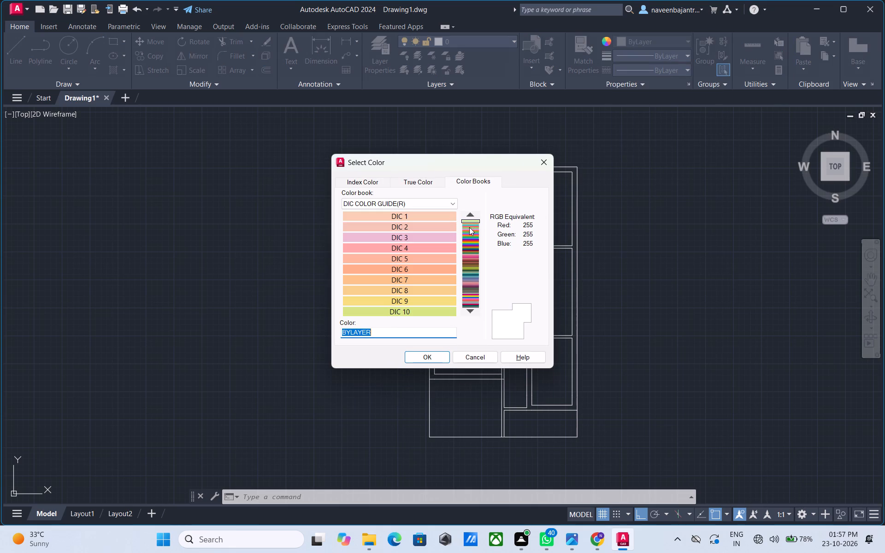
left_click(471, 313)
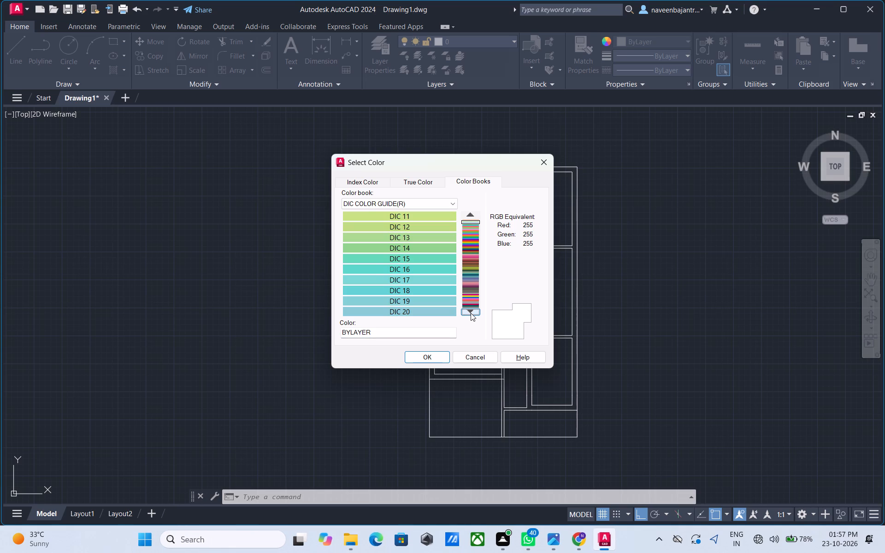
left_click(471, 313)
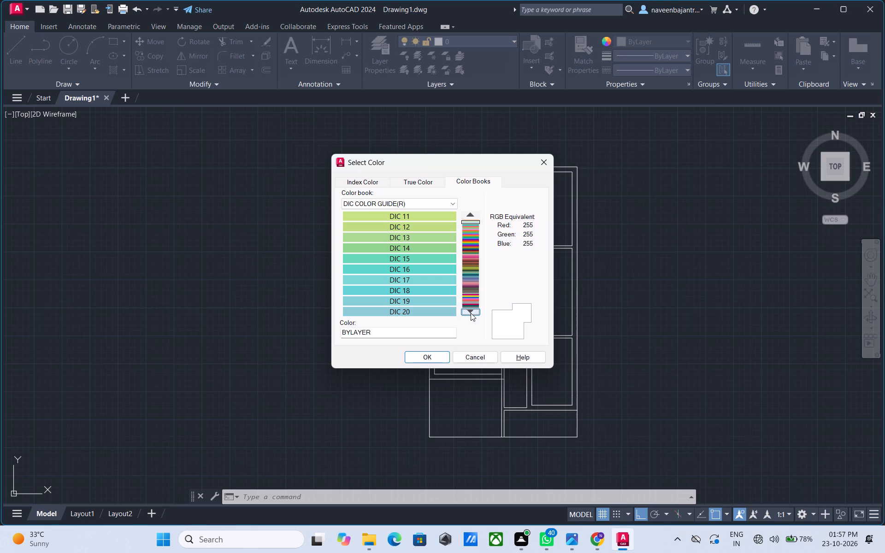
left_click(471, 313)
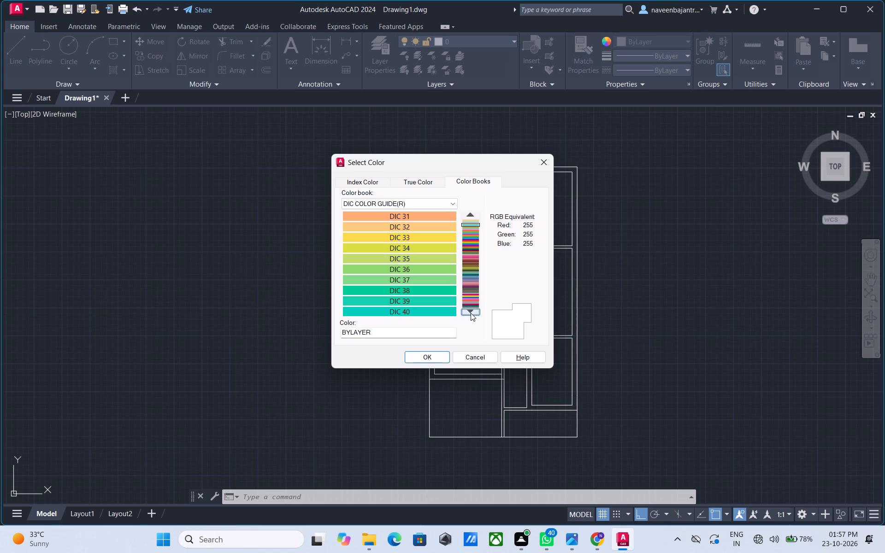
left_click(471, 313)
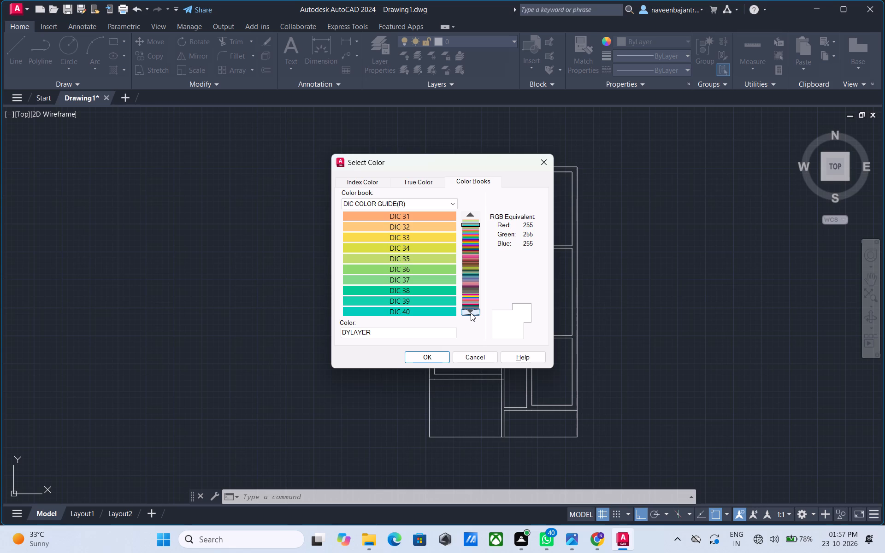
left_click(471, 313)
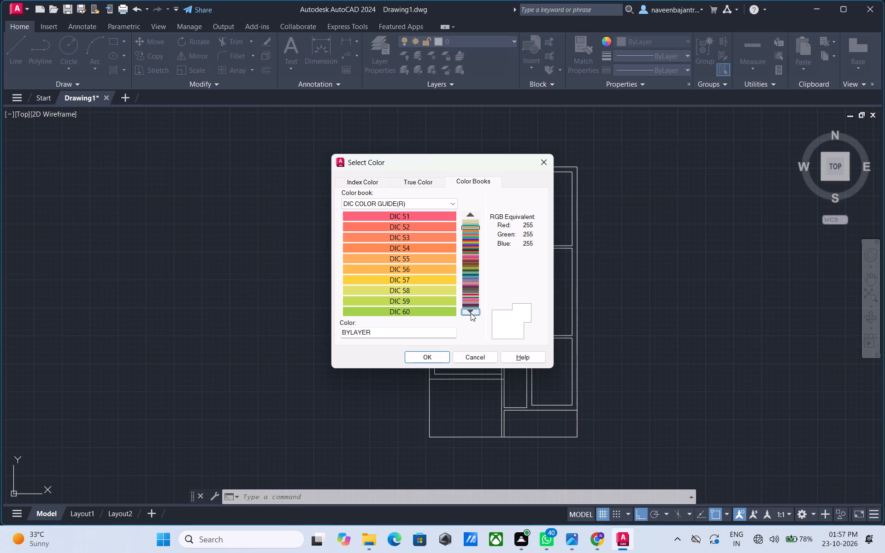
left_click(471, 313)
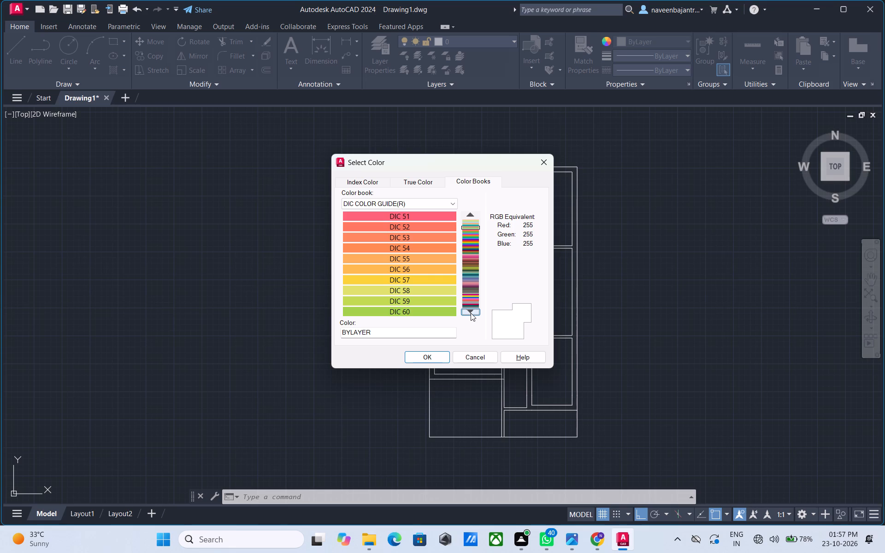
left_click(471, 313)
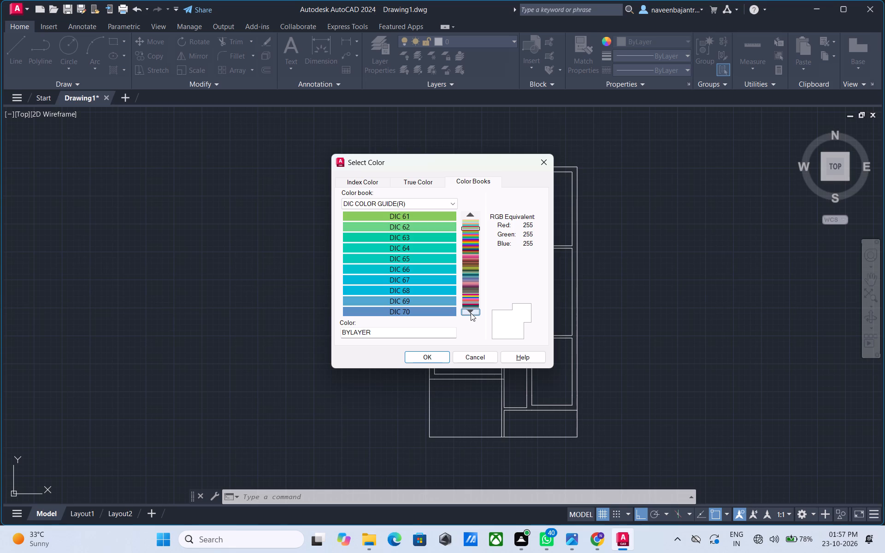
left_click(471, 313)
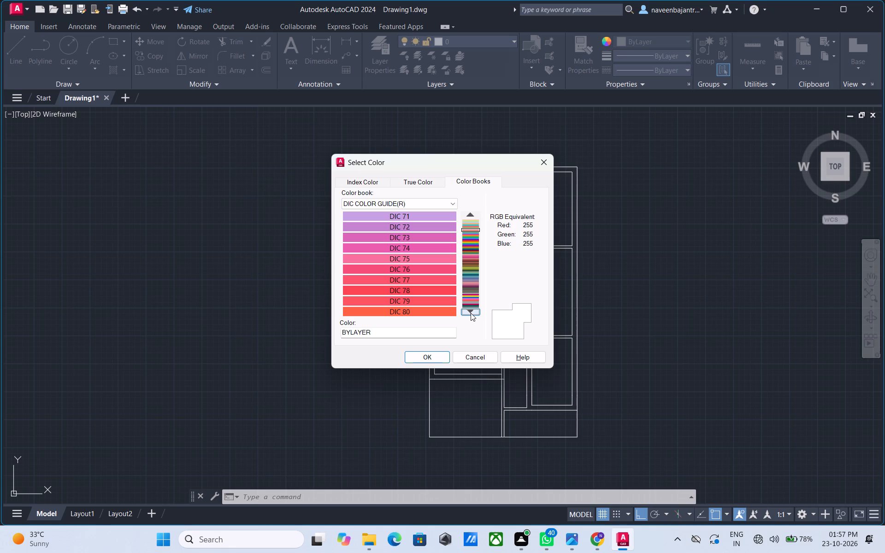
left_click(471, 313)
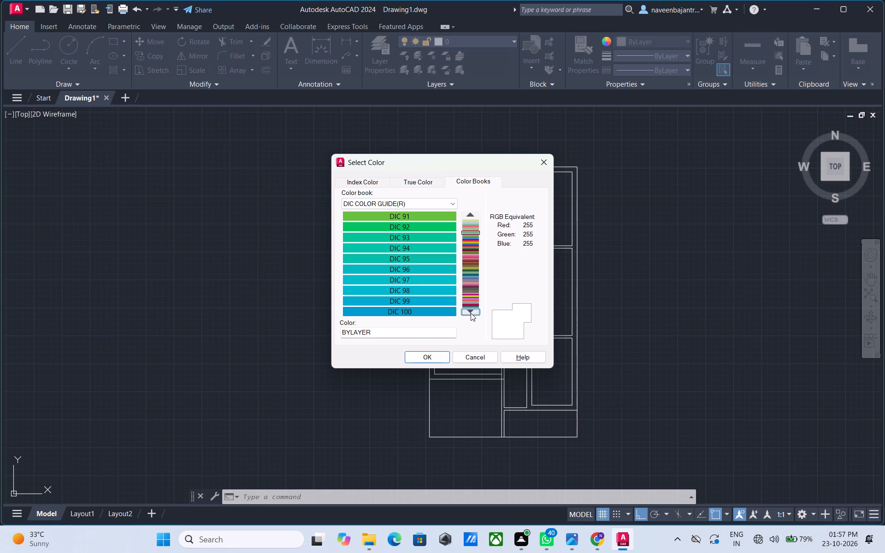
left_click(759, 542)
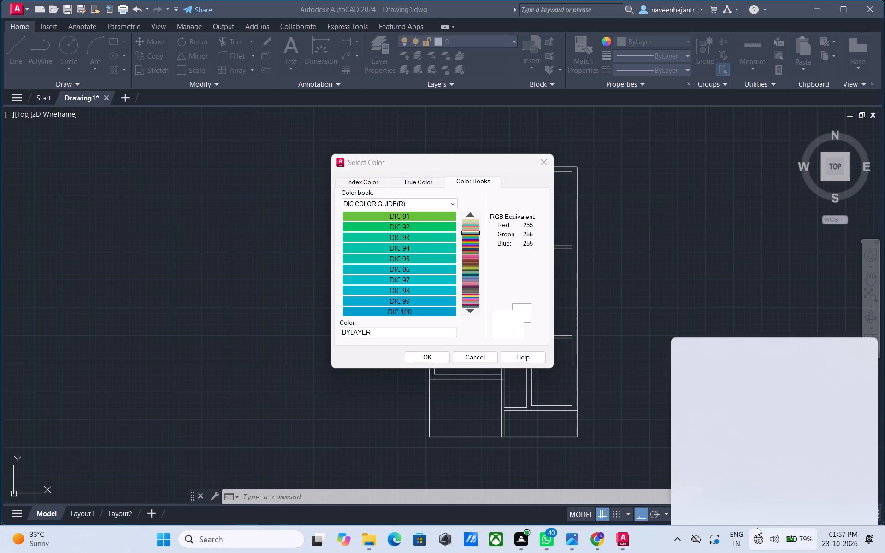
left_click(463, 308)
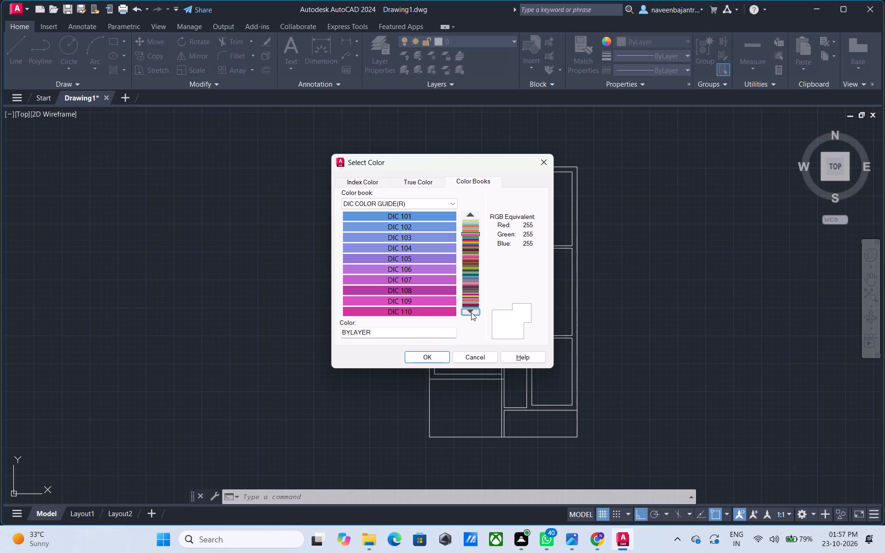
left_click(471, 312)
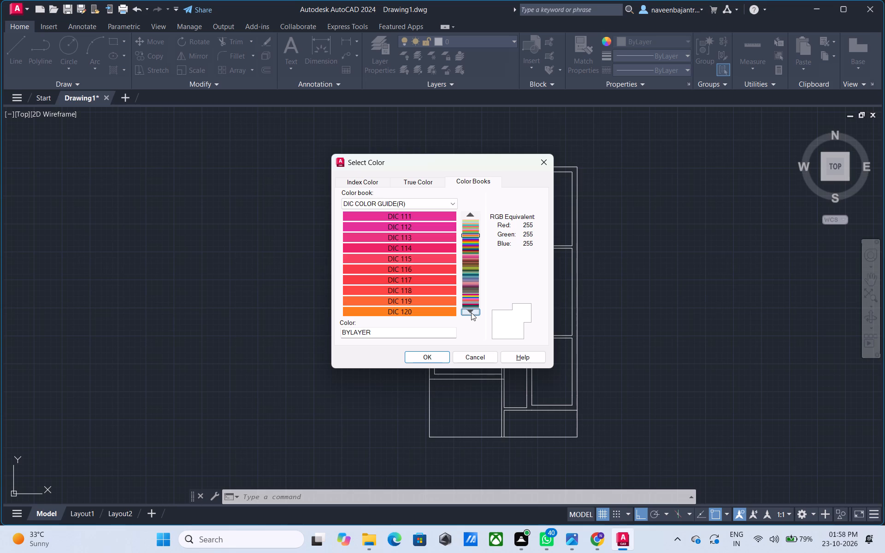
left_click(471, 312)
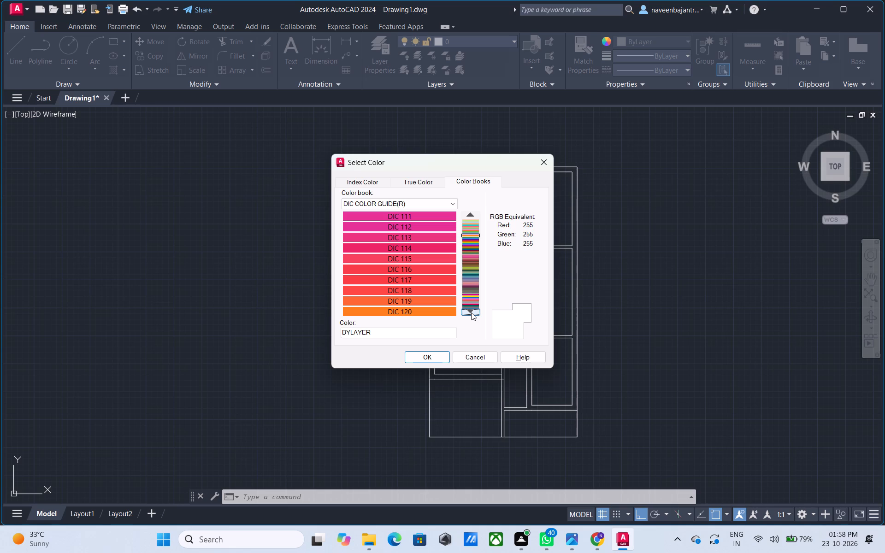
left_click(471, 312)
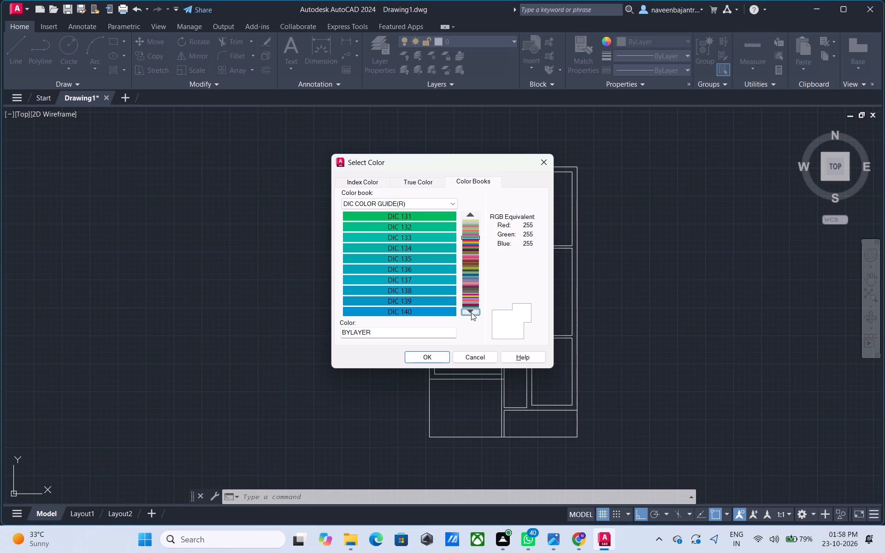
left_click(471, 312)
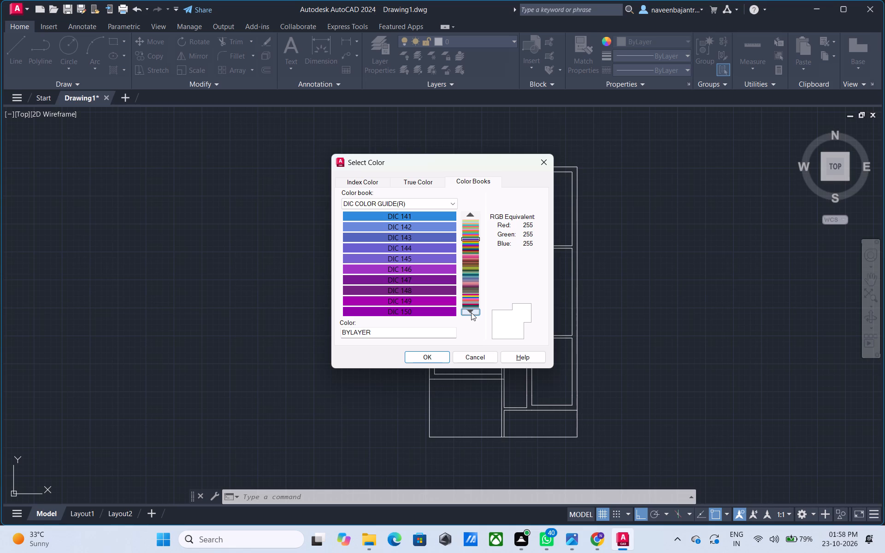
left_click(471, 312)
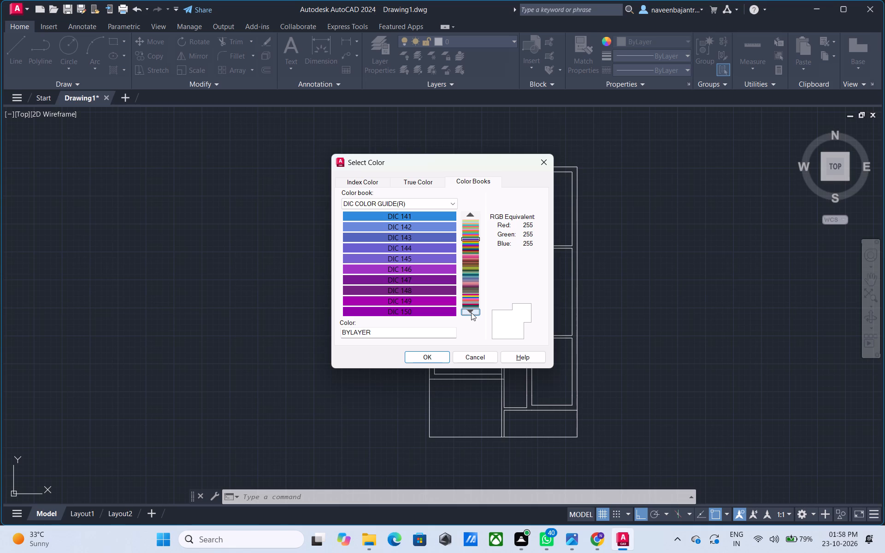
left_click(471, 312)
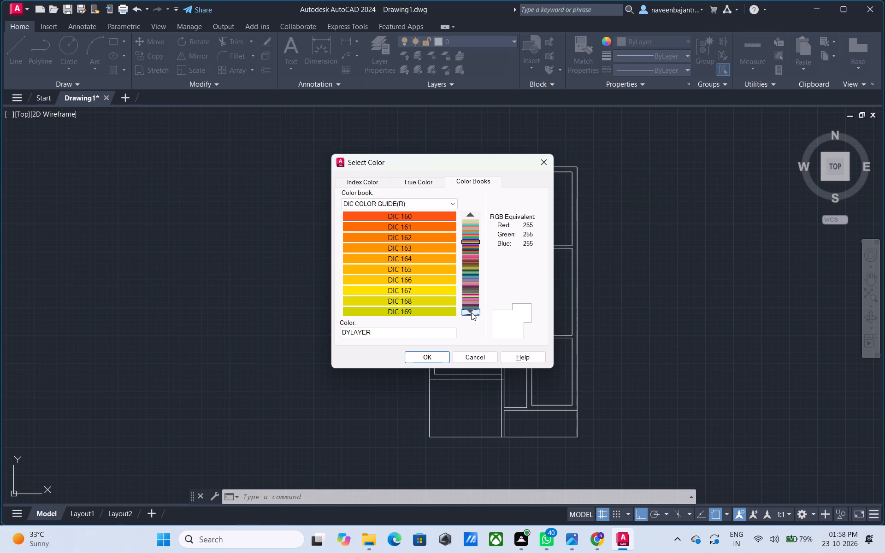
left_click(471, 312)
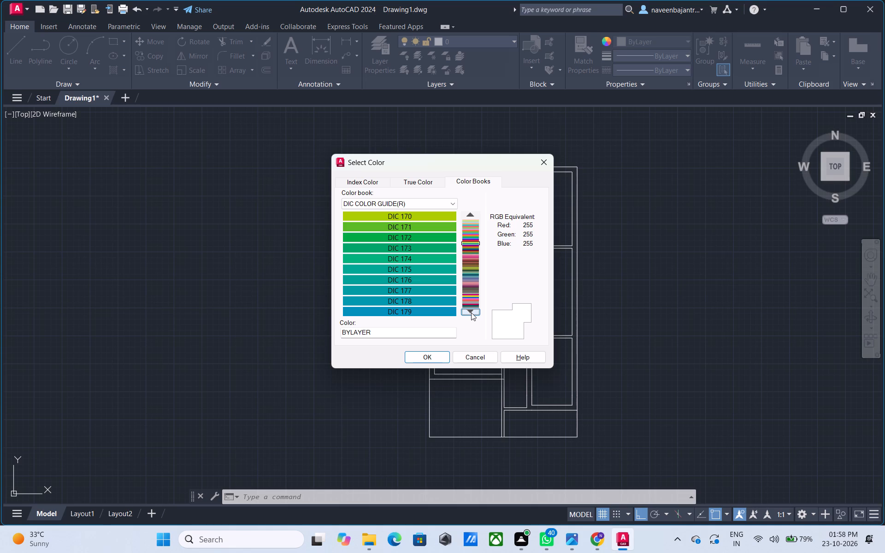
left_click(471, 312)
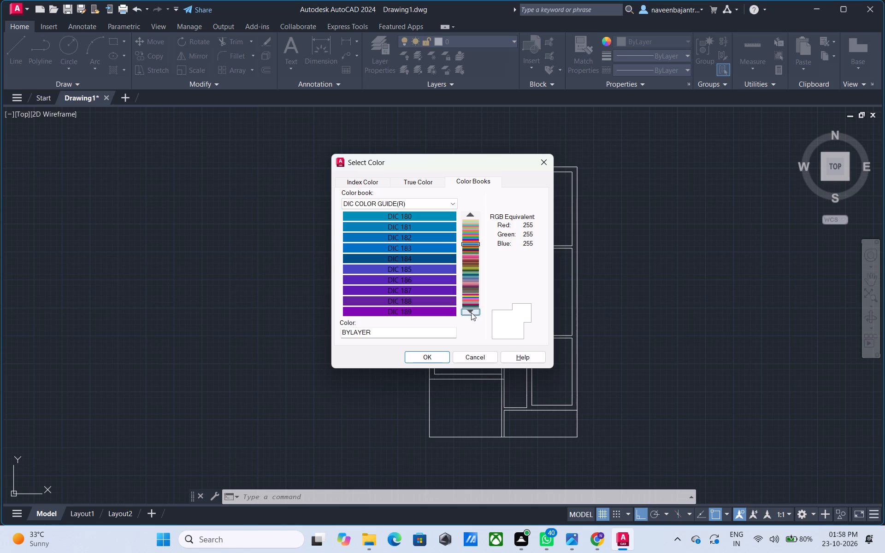
left_click(471, 312)
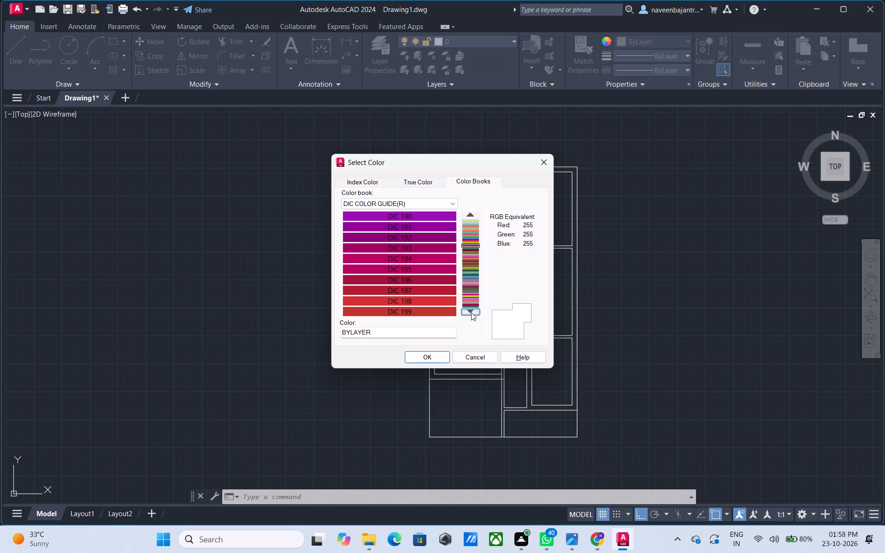
left_click(471, 312)
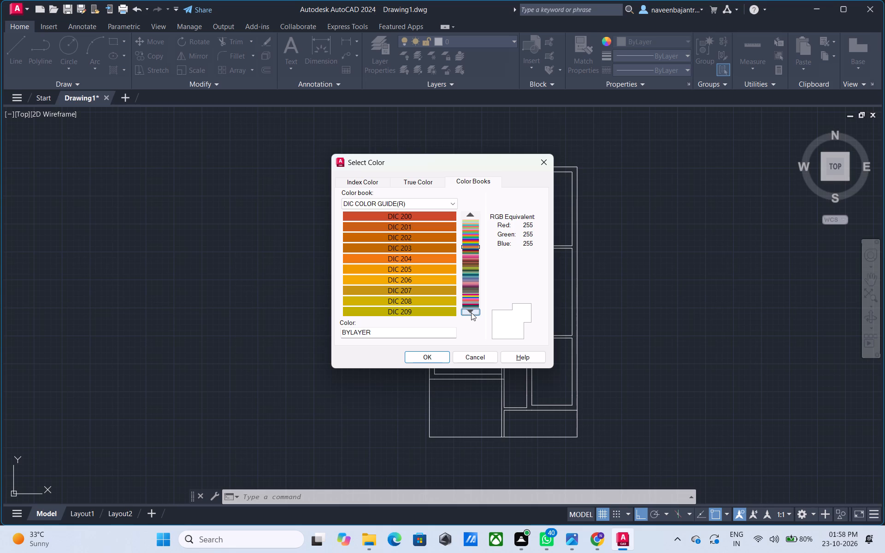
left_click(471, 312)
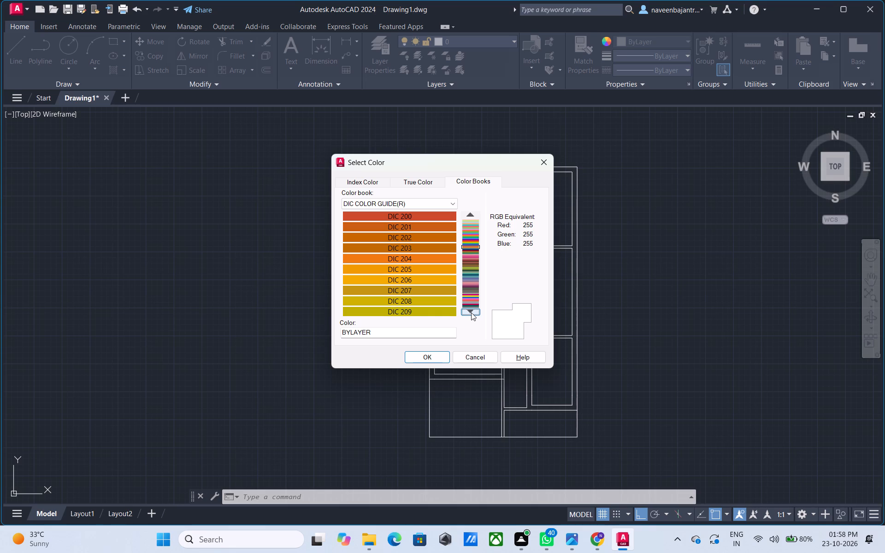
left_click(471, 312)
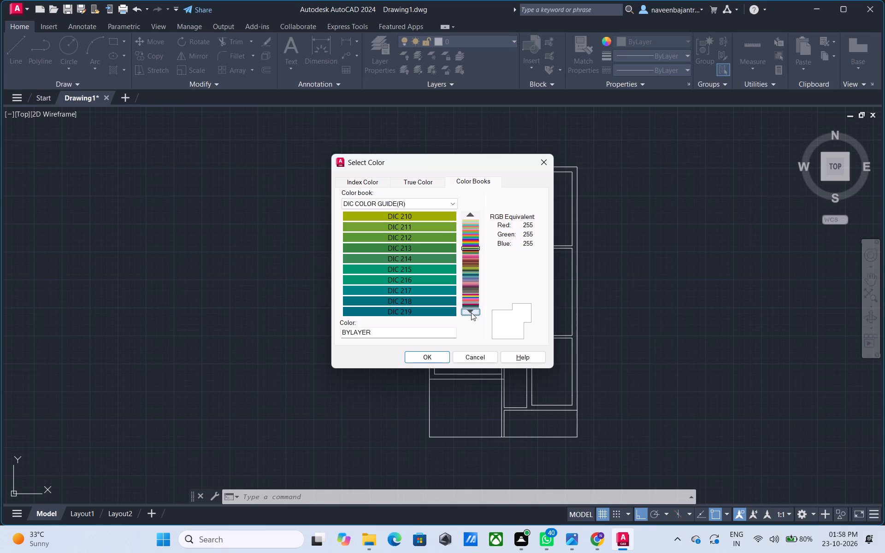
left_click(471, 312)
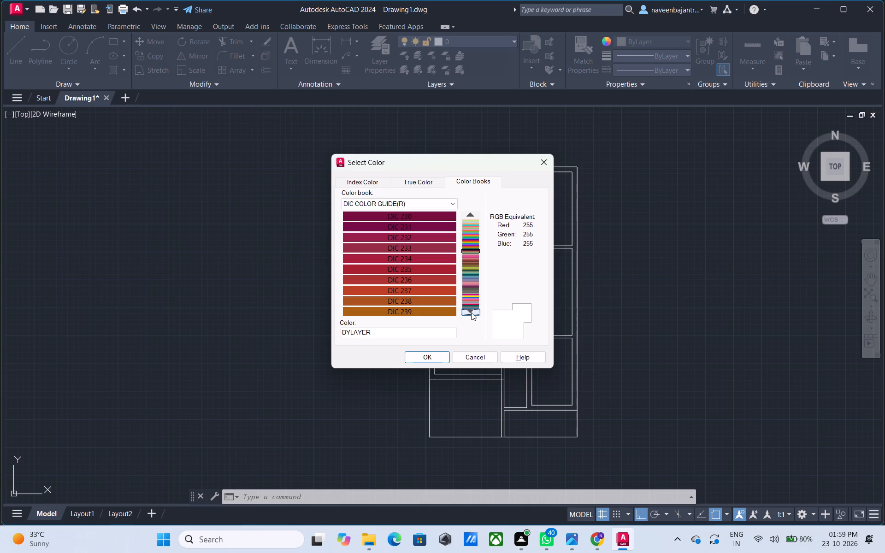
left_click(471, 312)
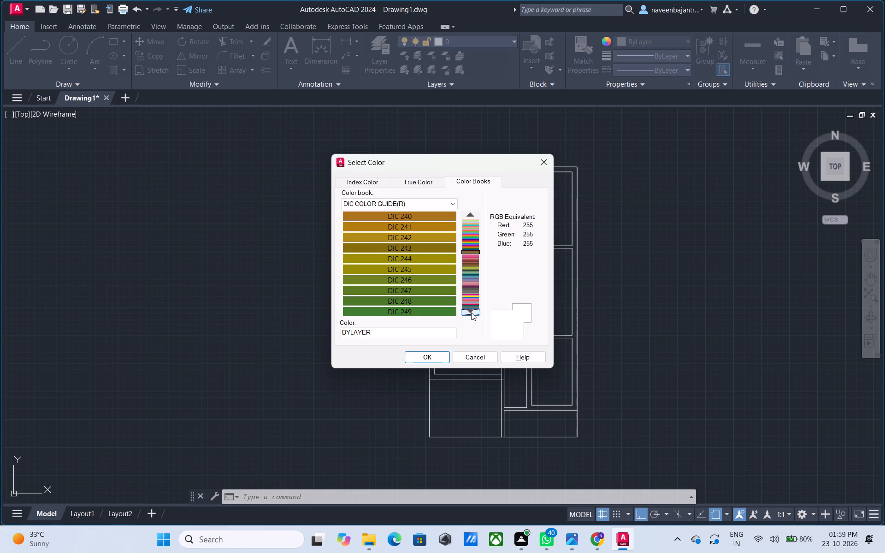
left_click(471, 312)
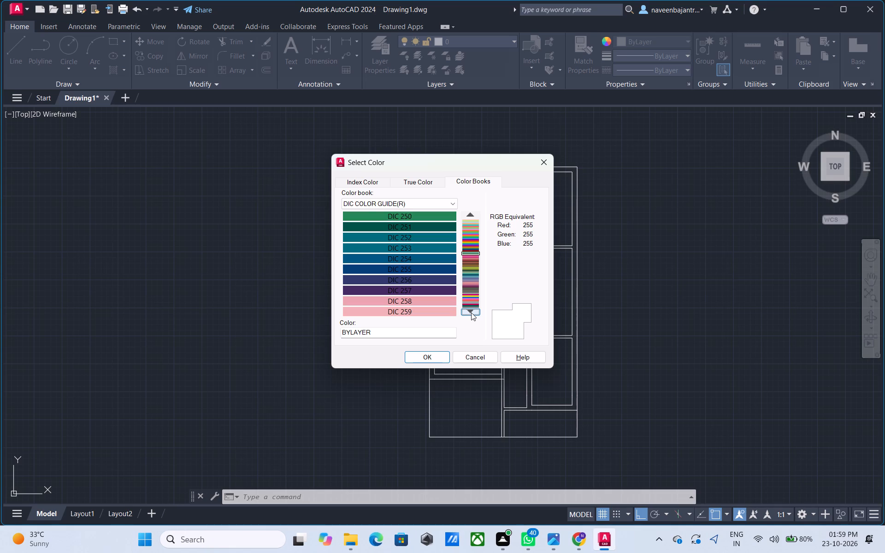
left_click(471, 312)
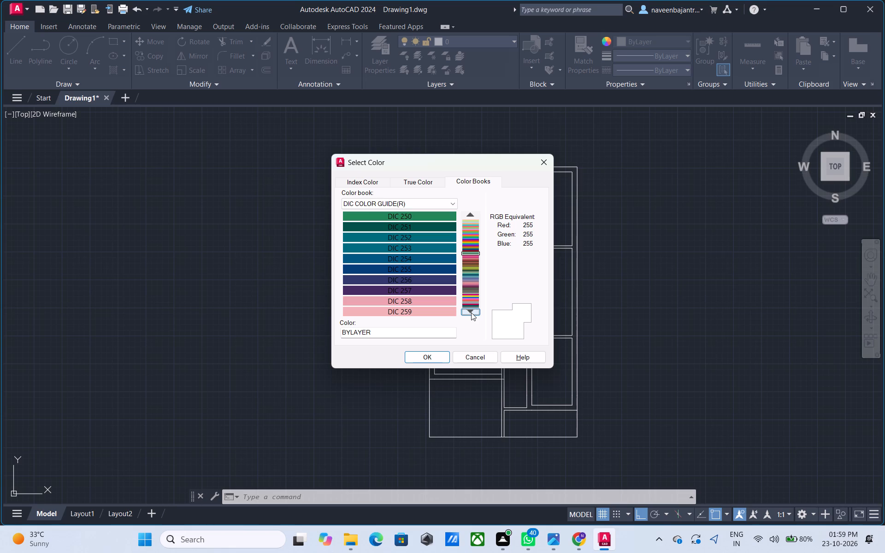
double_click(471, 312)
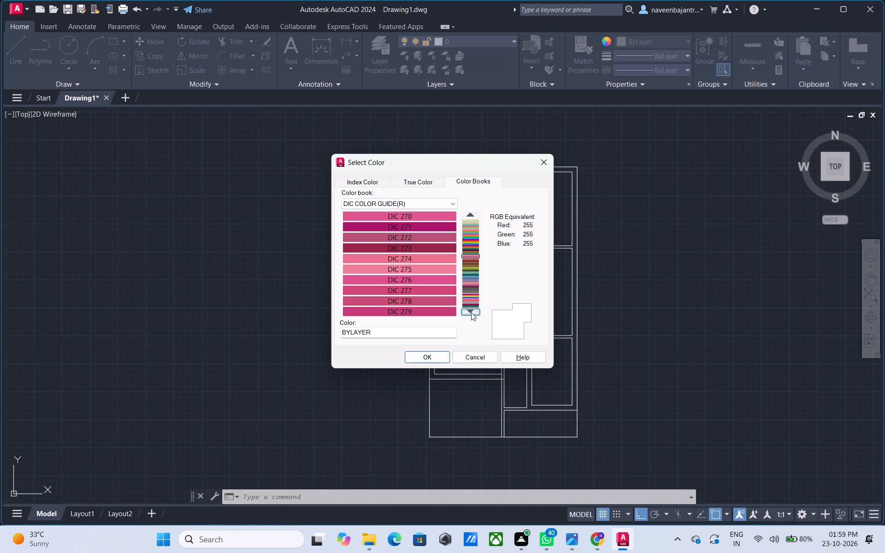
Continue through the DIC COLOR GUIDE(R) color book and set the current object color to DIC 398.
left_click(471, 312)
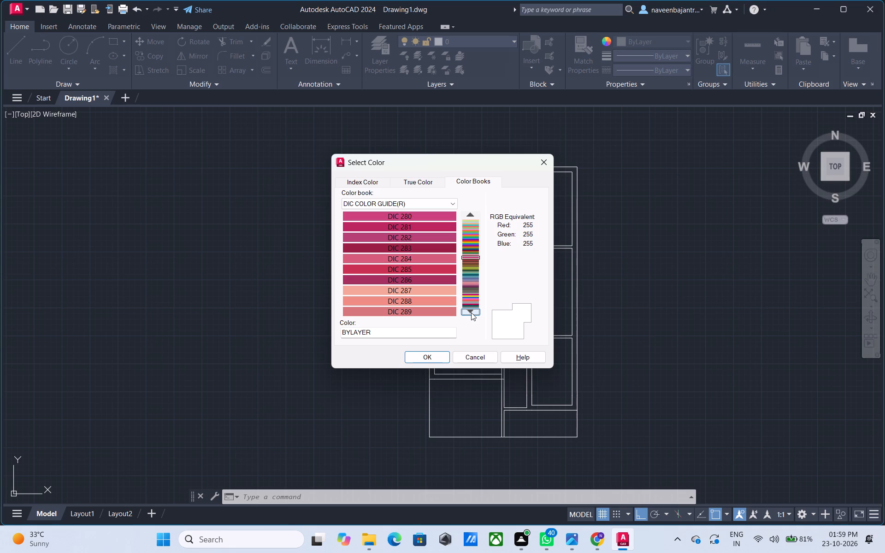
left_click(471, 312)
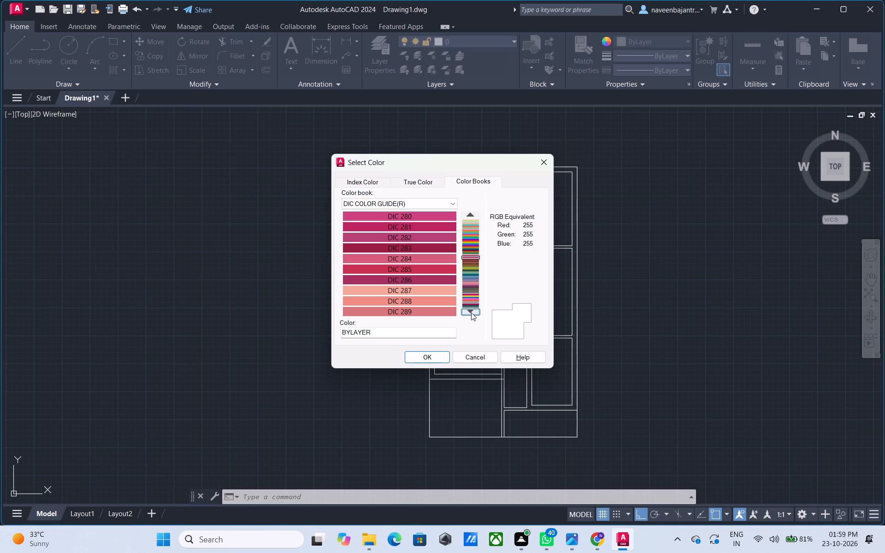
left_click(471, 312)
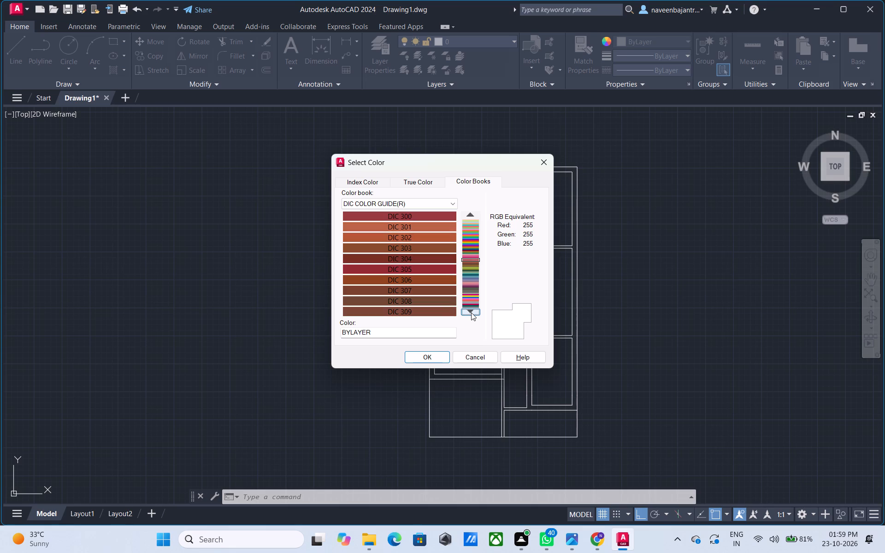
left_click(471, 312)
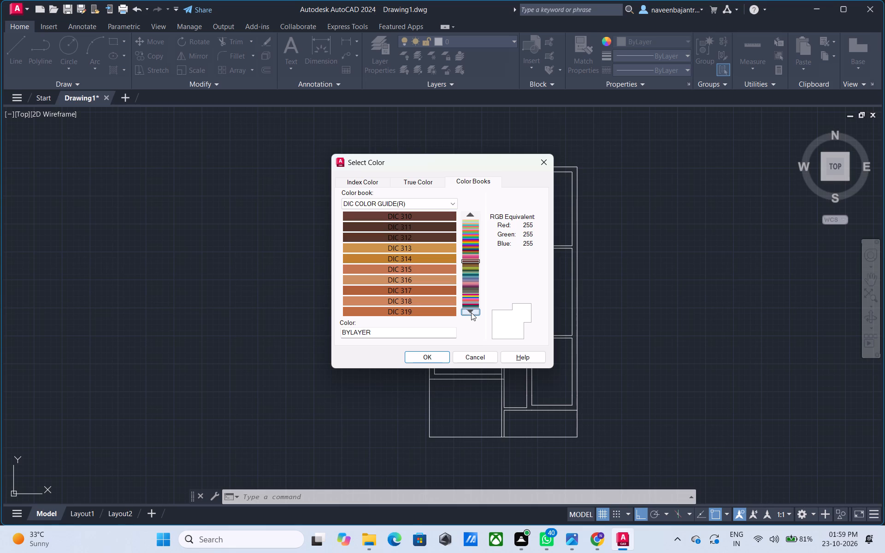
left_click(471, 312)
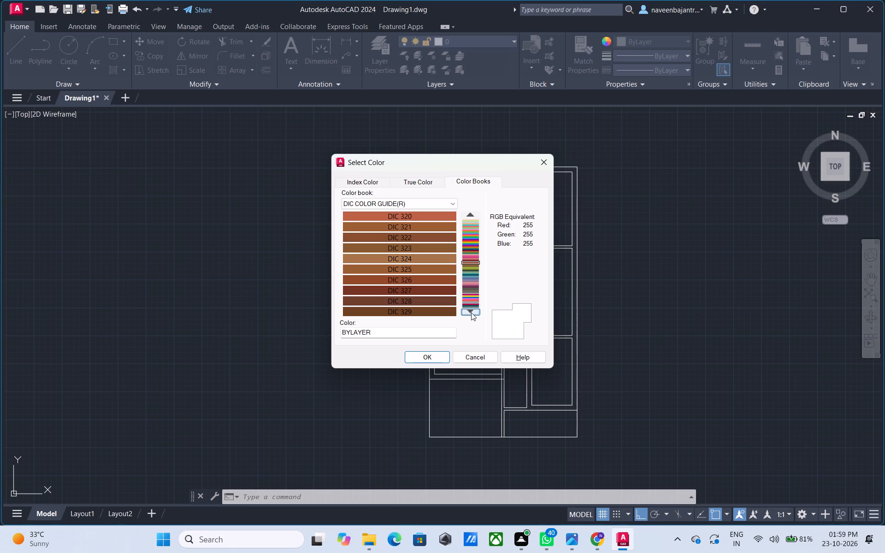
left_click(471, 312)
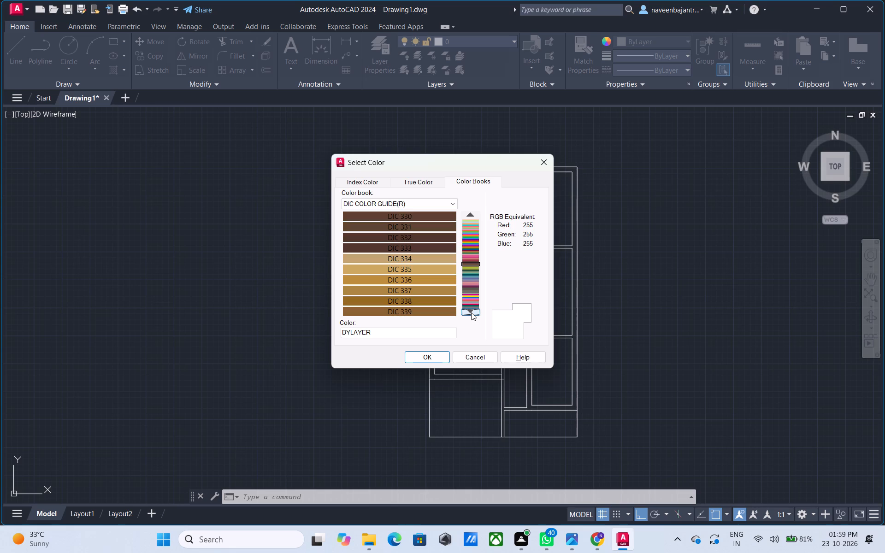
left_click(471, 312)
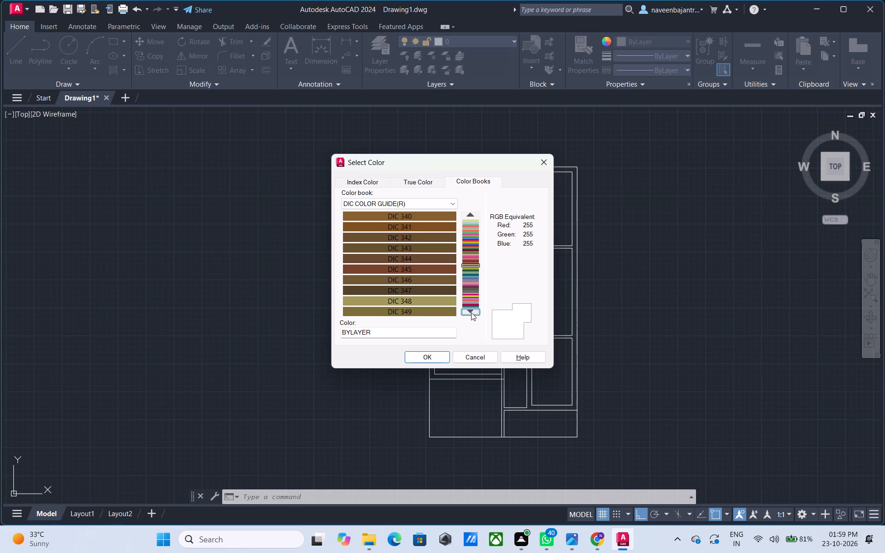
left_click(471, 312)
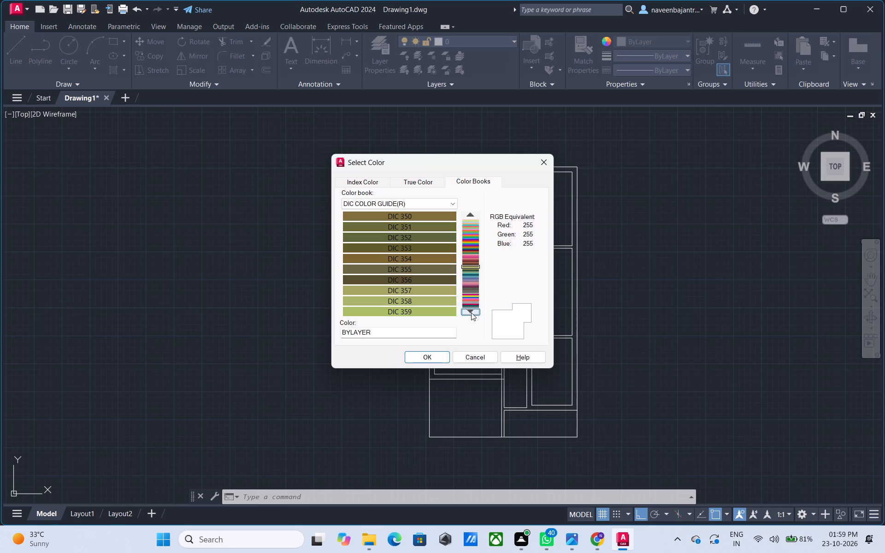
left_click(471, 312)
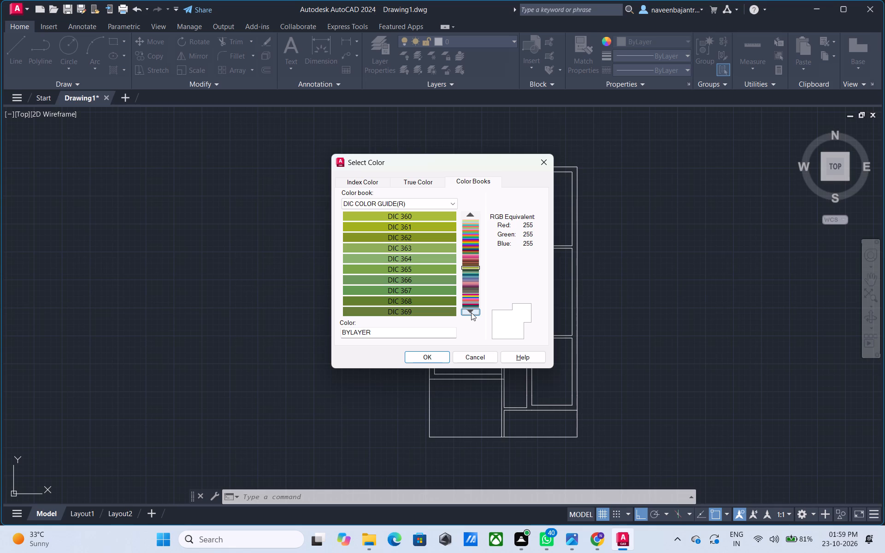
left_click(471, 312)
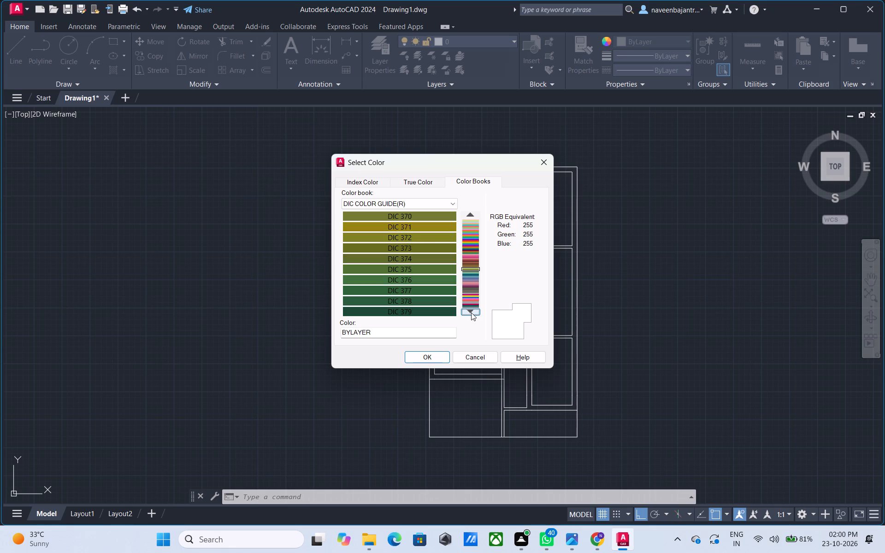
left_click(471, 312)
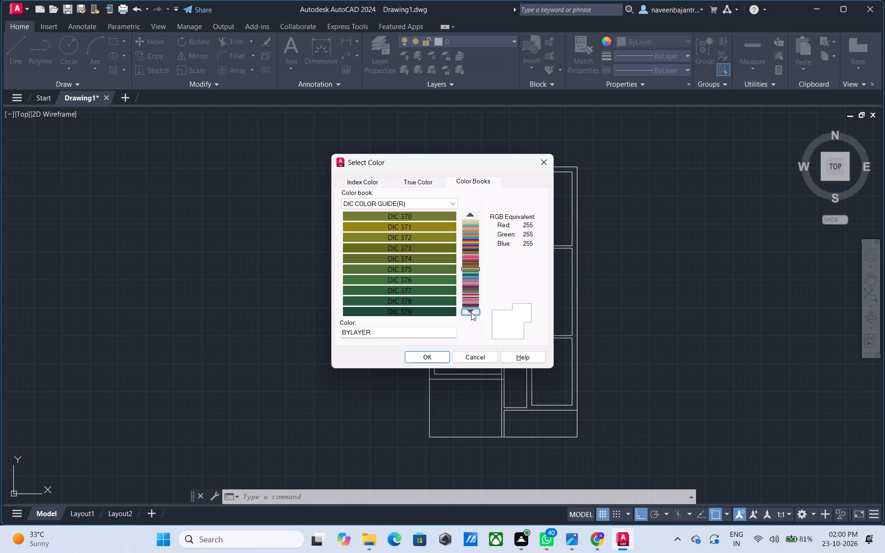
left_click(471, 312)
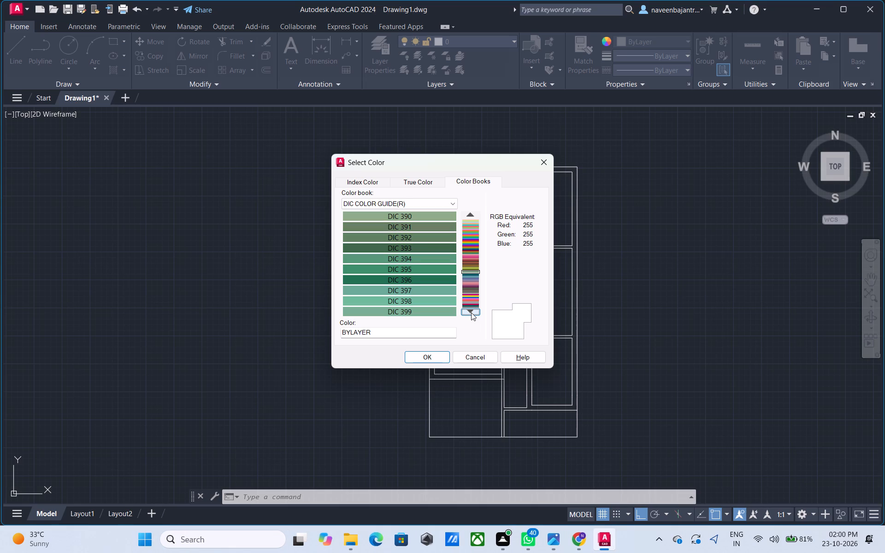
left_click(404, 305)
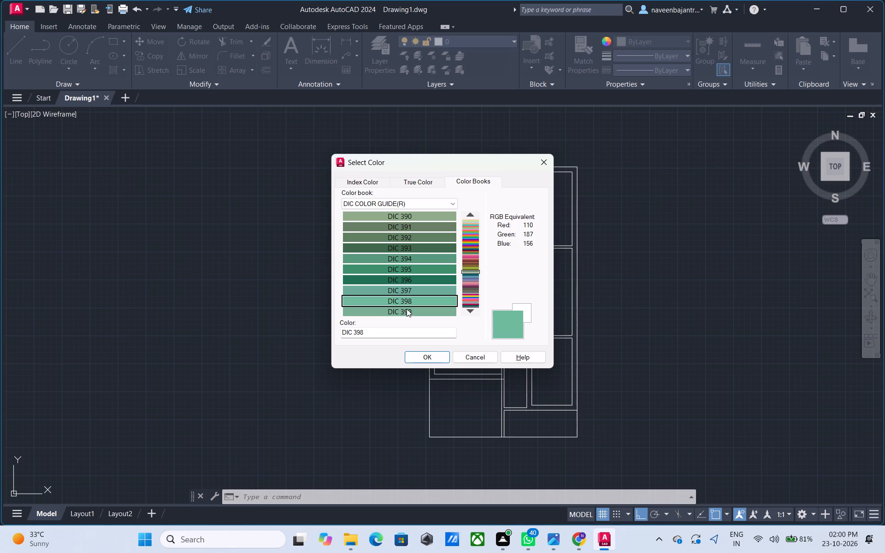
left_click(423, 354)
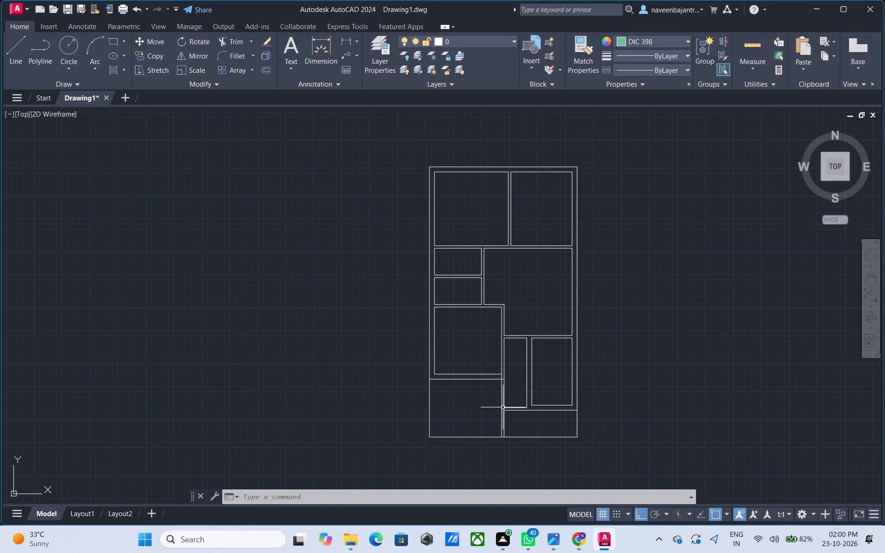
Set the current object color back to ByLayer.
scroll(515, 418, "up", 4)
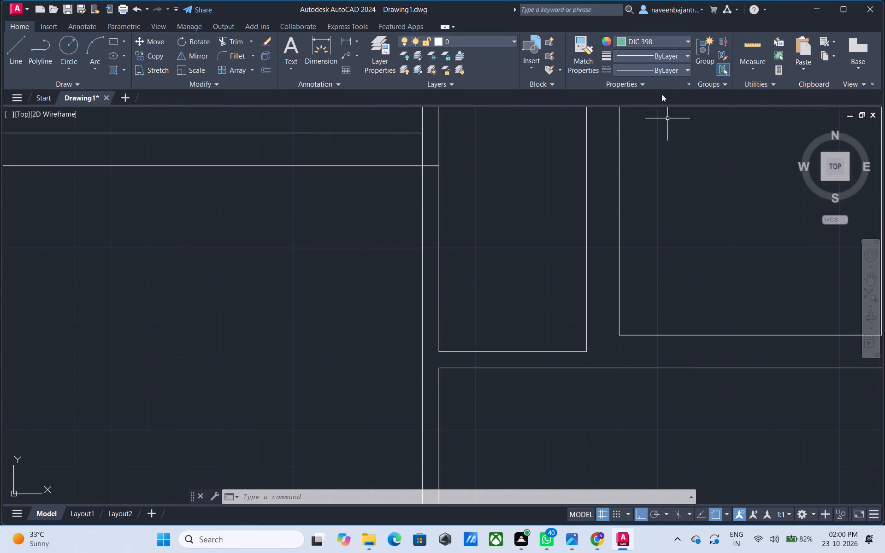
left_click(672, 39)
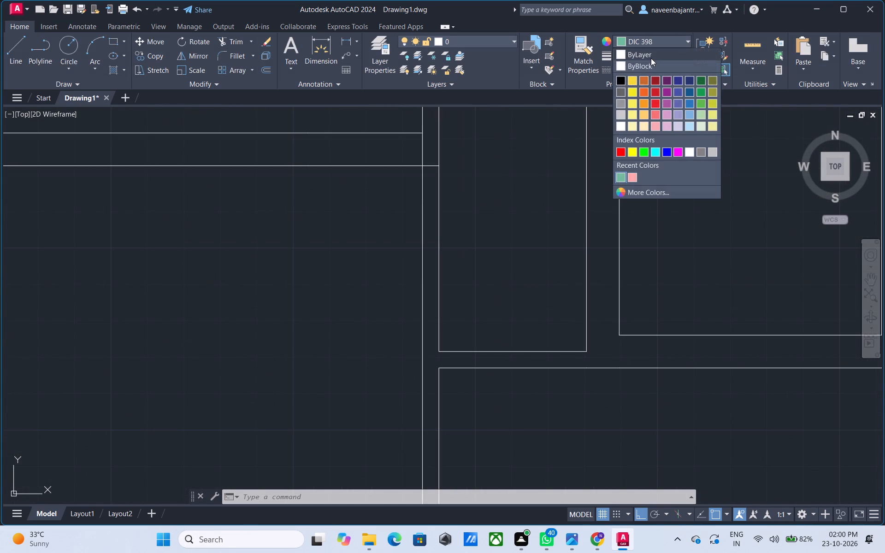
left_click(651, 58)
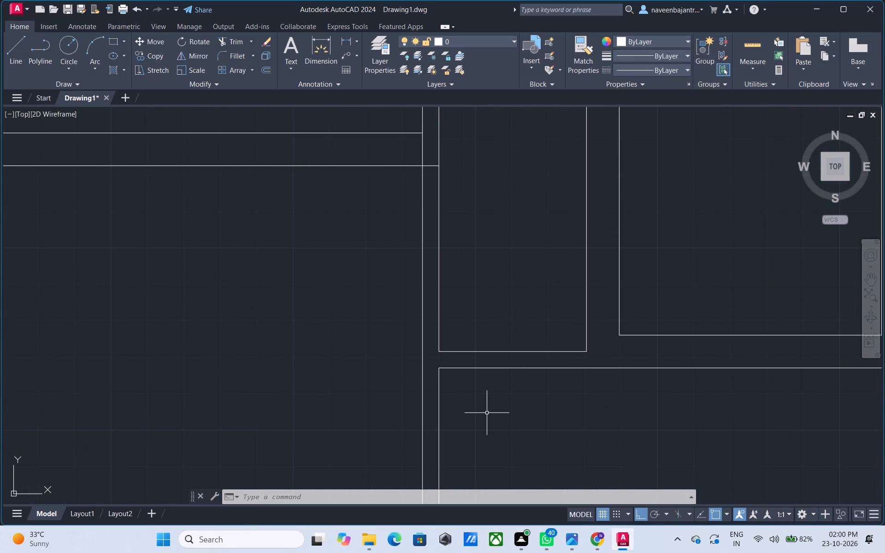
Draw two short horizontal lines extending both faces of the narrow space's bottom wall leftward across the double vertical wall.
key("Escape")
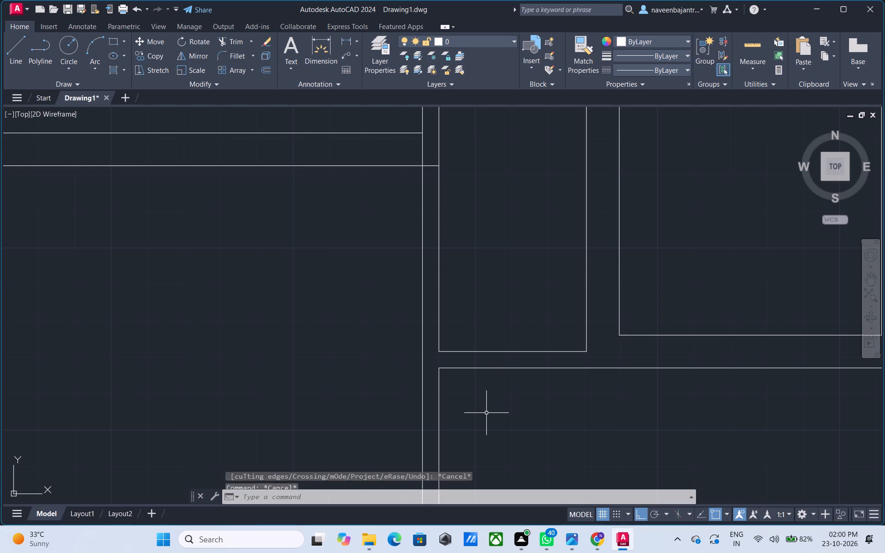
key("Escape")
type("l")
key("space")
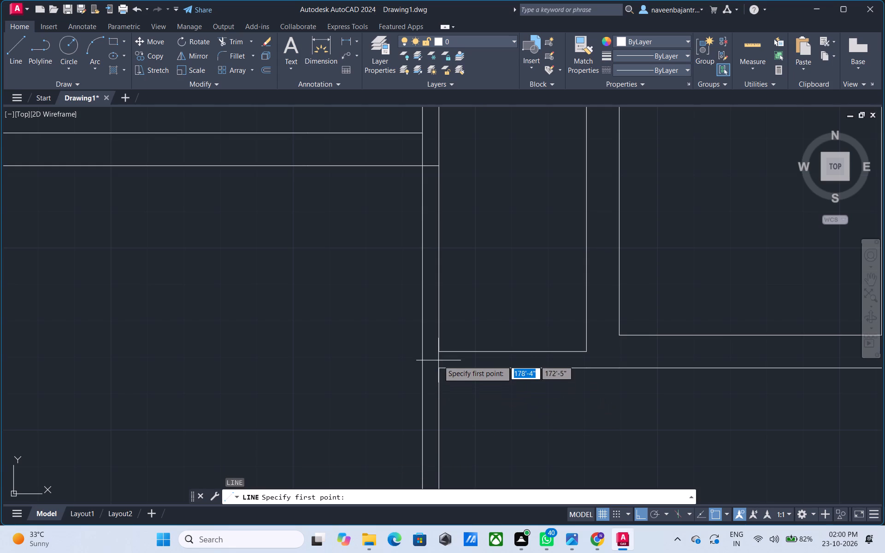
left_click(438, 353)
left_click(393, 355)
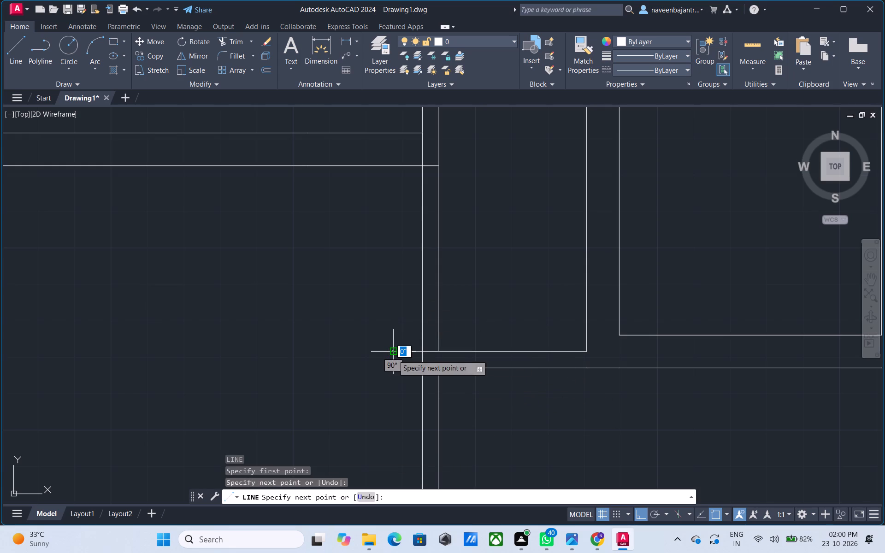
key("Escape")
key("l")
key("space")
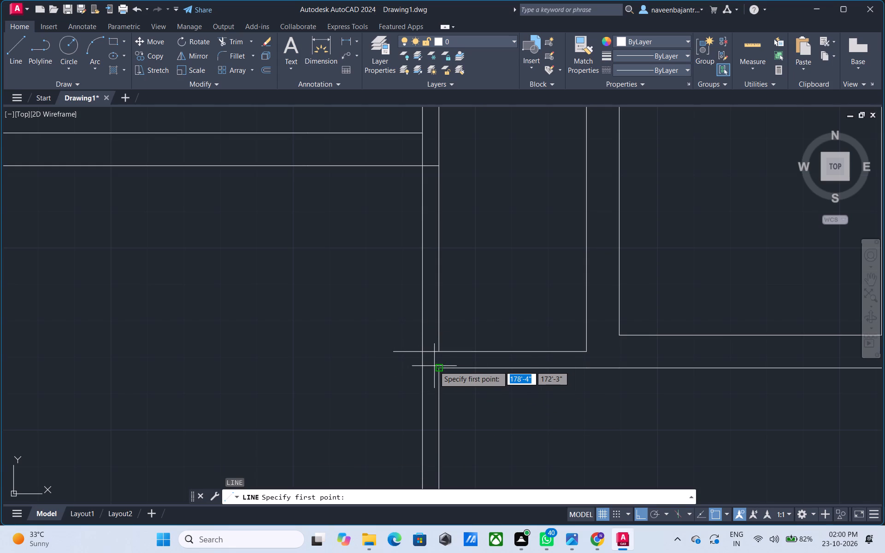
left_click(436, 369)
left_click(405, 372)
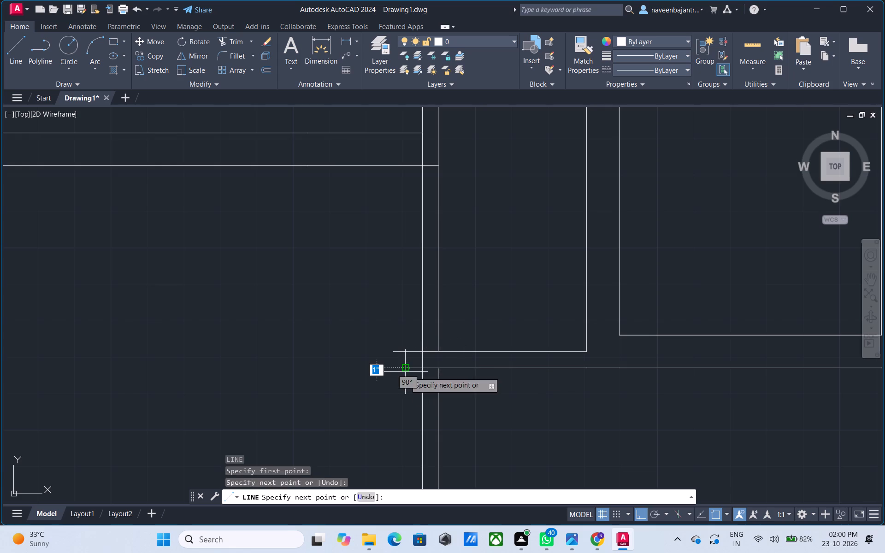
key("Escape")
Trim the extension overhangs, both vertical wall lines between the left room and the narrow space's bottom wall, and the line crossing the lower wall corner.
type("tr")
key("space")
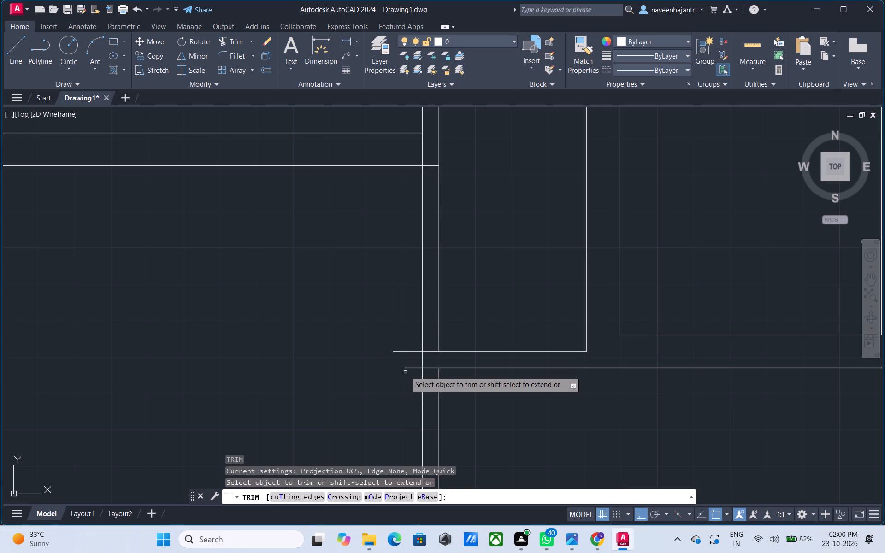
left_click(407, 366)
left_click(413, 350)
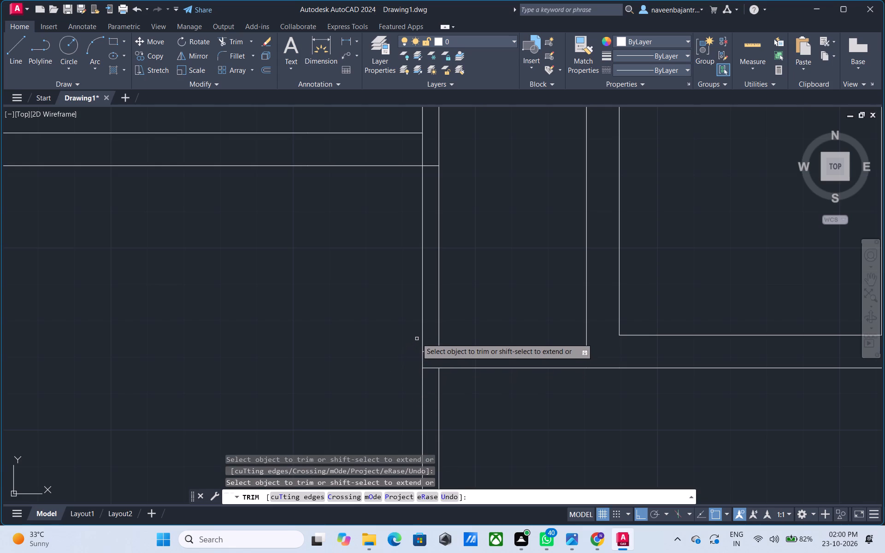
left_click(422, 327)
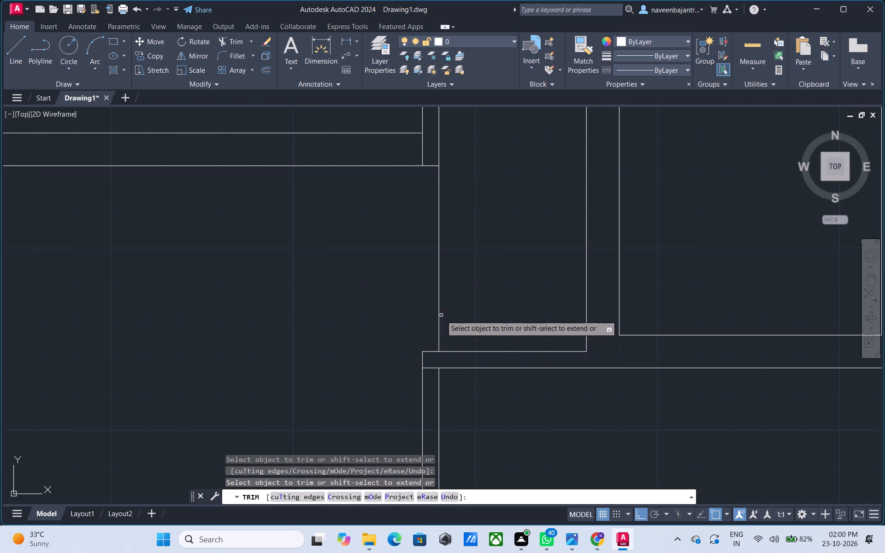
left_click(441, 315)
left_click(436, 323)
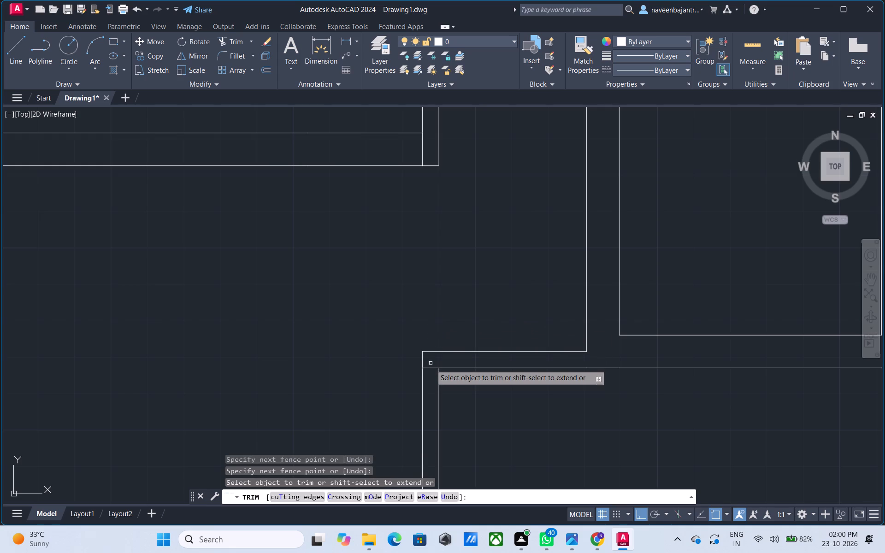
left_click(431, 368)
key("Escape")
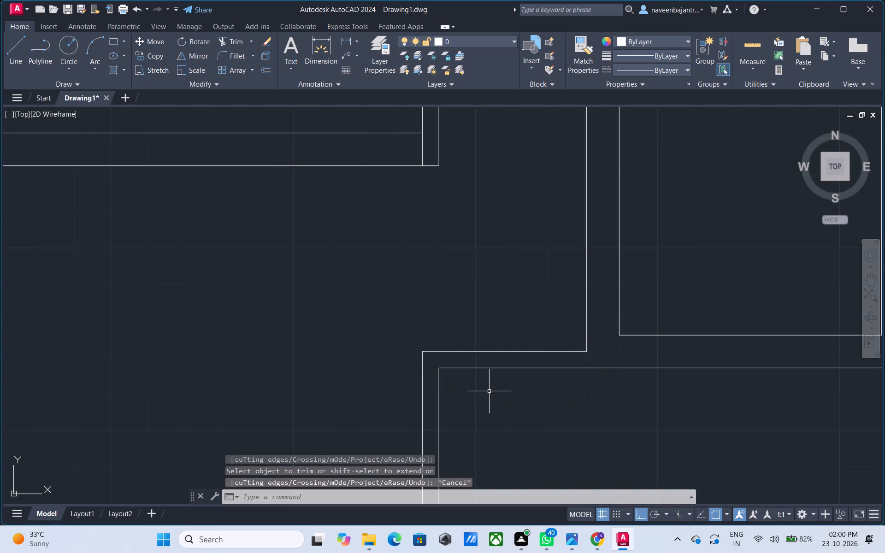
Trim the short vertical line piece inside the wall corner at the left room's lower right.
scroll(490, 392, "down", 2)
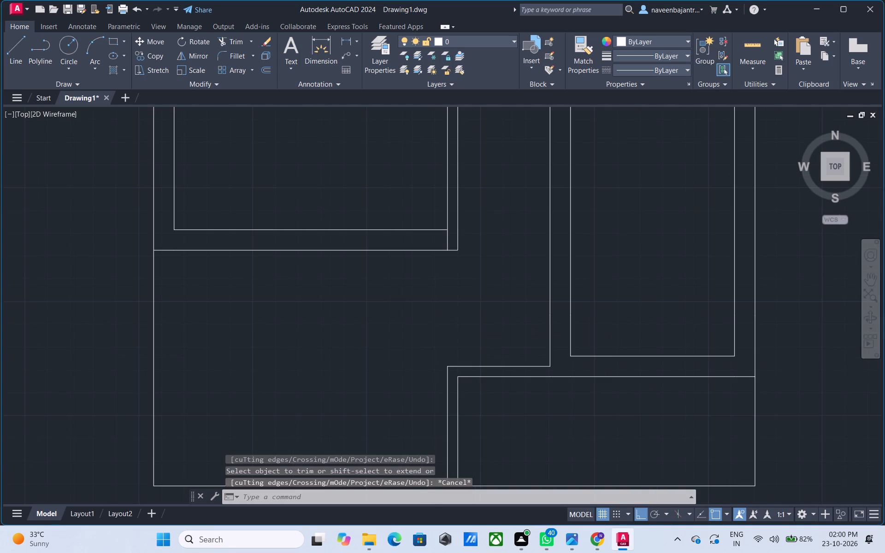
key("Escape")
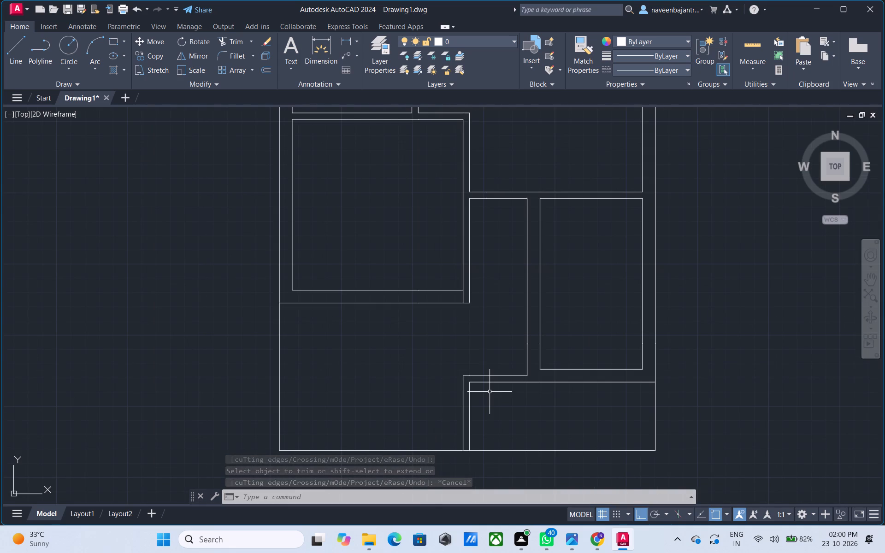
type("tr")
key("space")
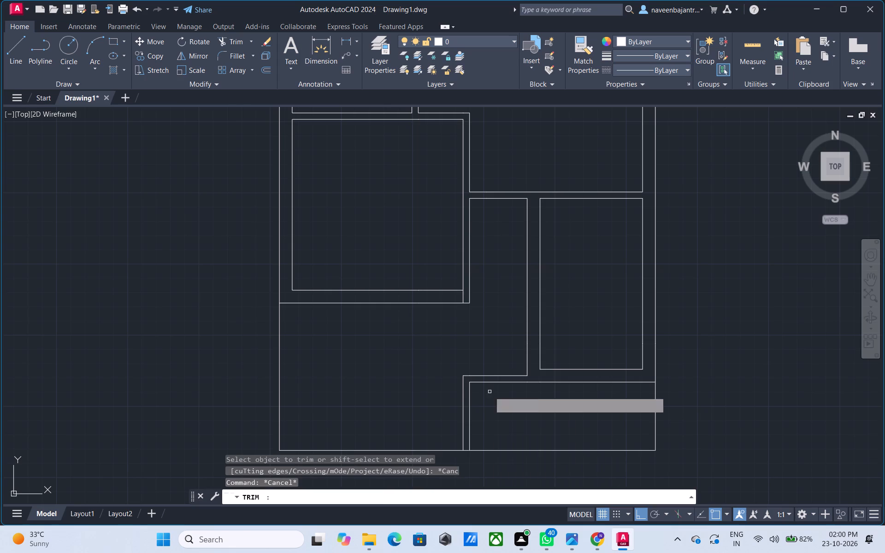
left_click(462, 297)
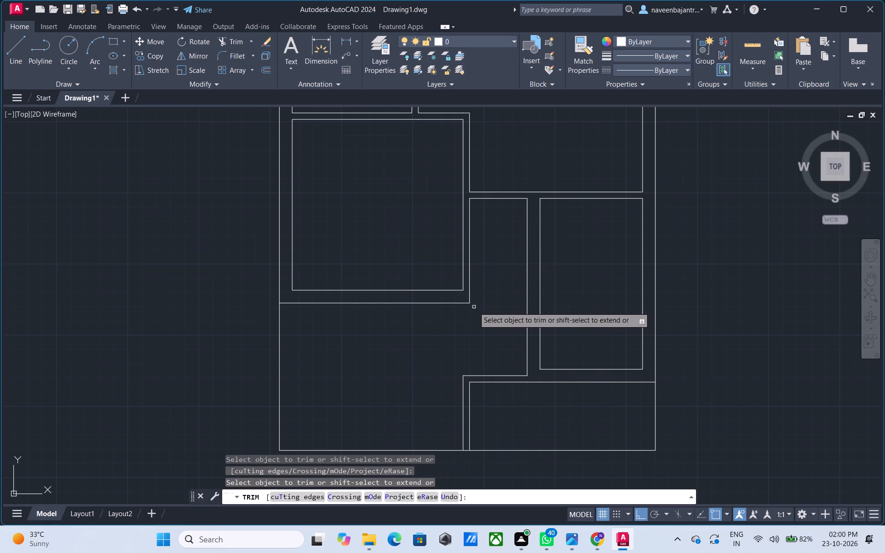
key("Escape")
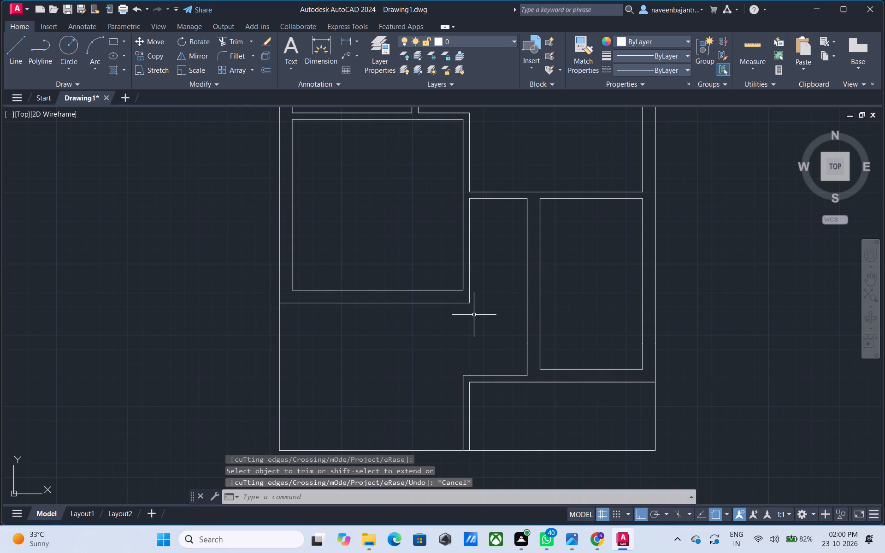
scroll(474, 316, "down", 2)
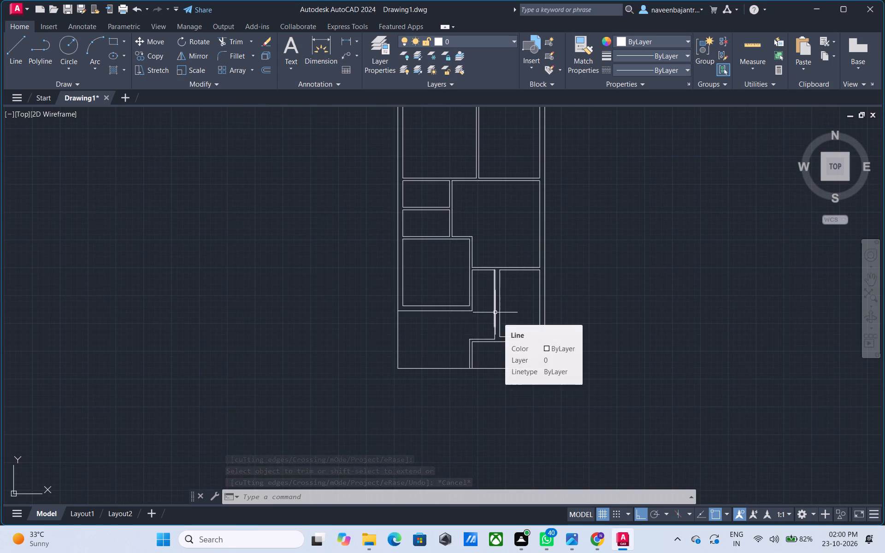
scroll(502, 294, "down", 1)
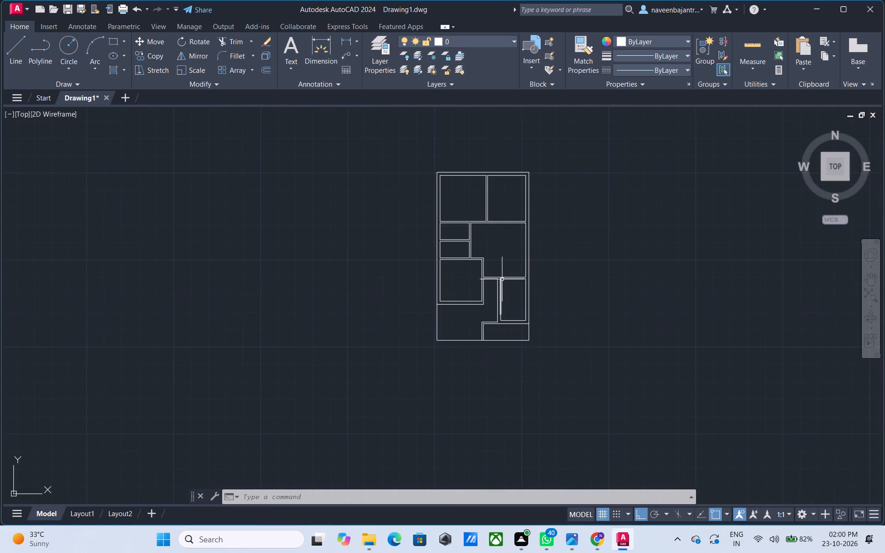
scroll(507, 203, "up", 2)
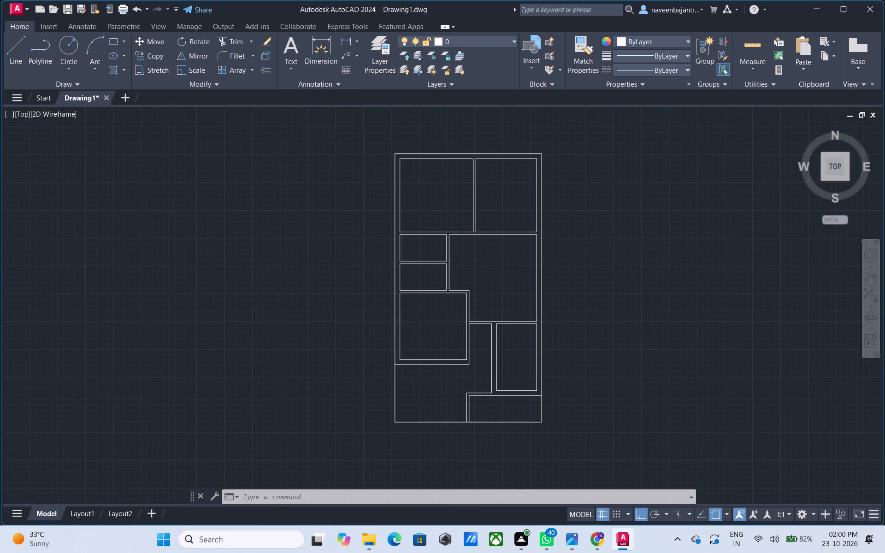
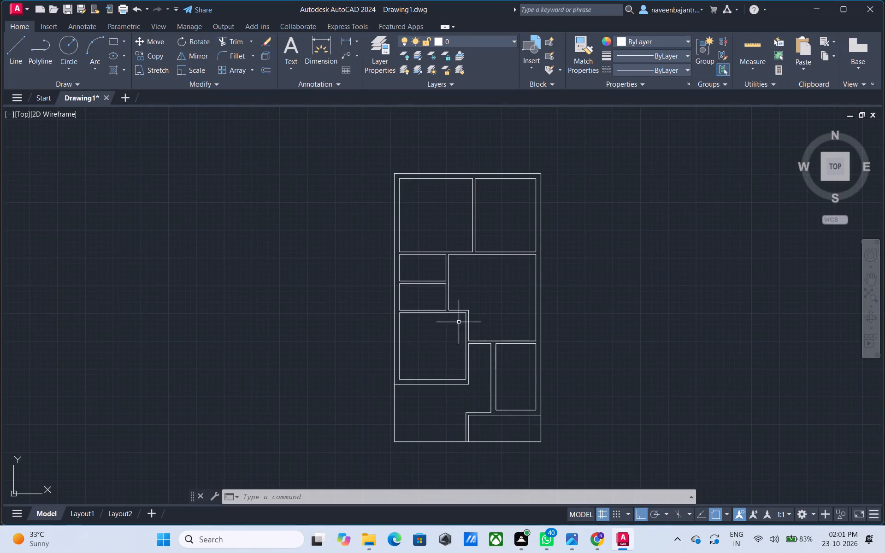
Measure along the plan's bottom edge, starting from its lower-left outer corner.
scroll(454, 450, "up", 2)
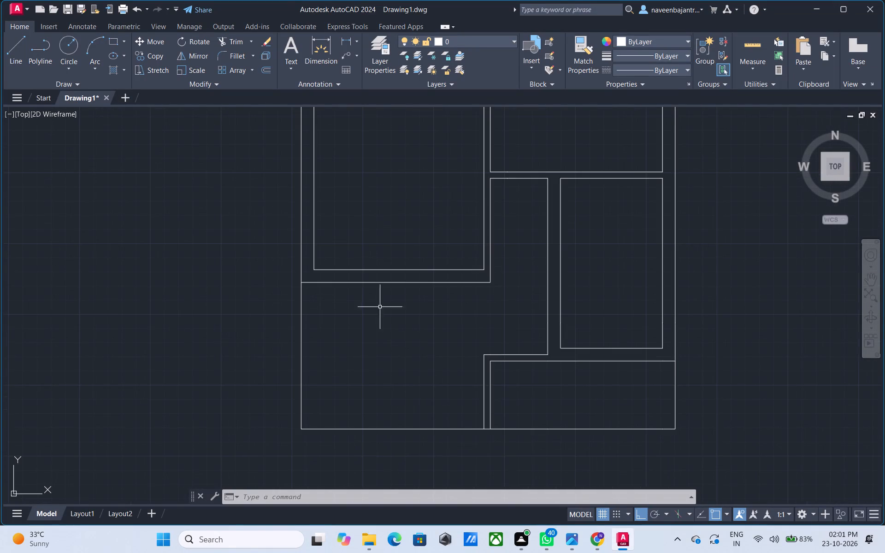
left_click(320, 41)
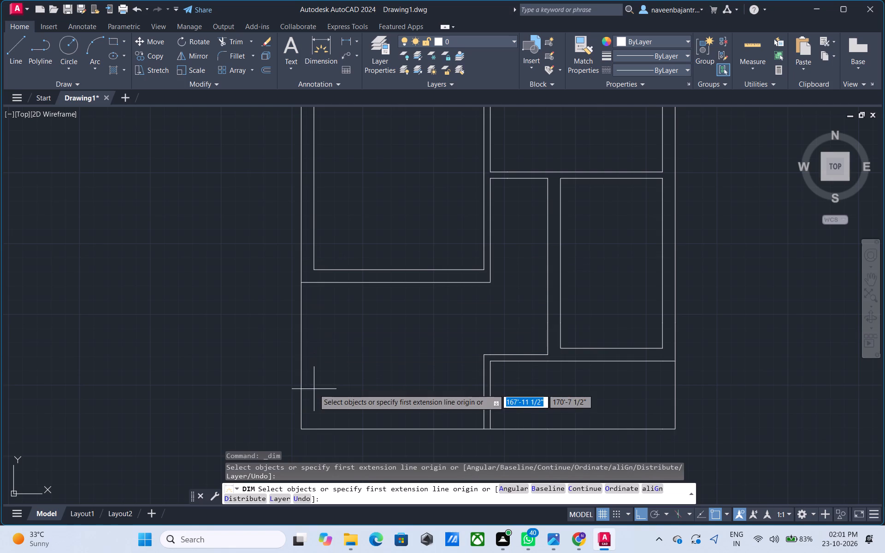
left_click(304, 427)
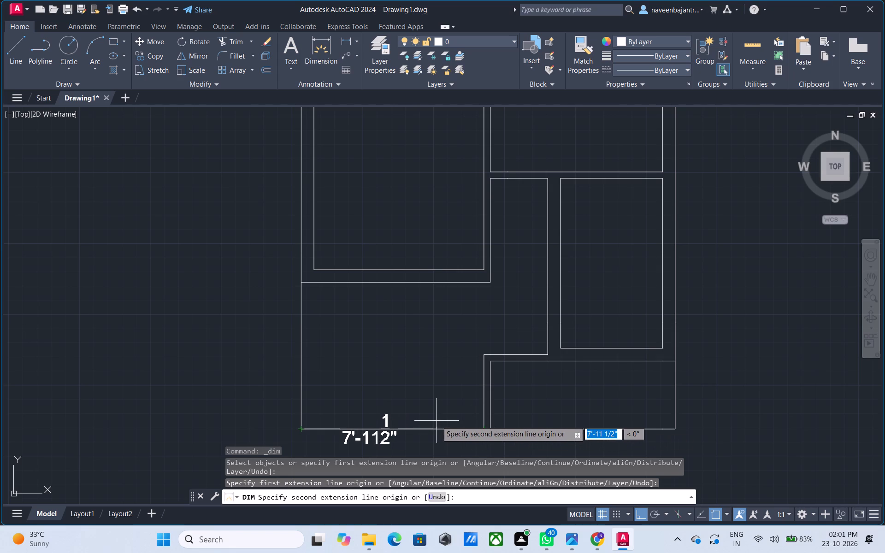
key("Escape")
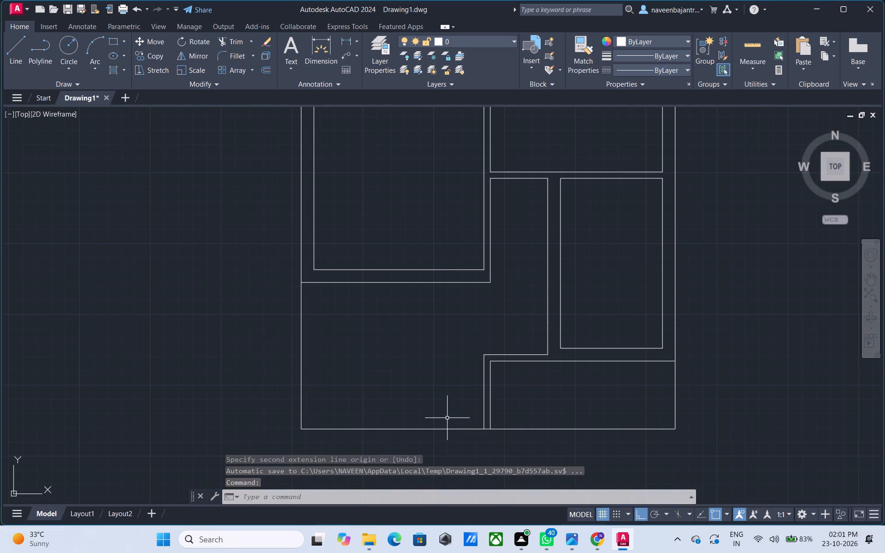
key("Escape")
Draw two vertical lines continuing both faces of the narrow space's right wall down to the plan's bottom edge.
type("l")
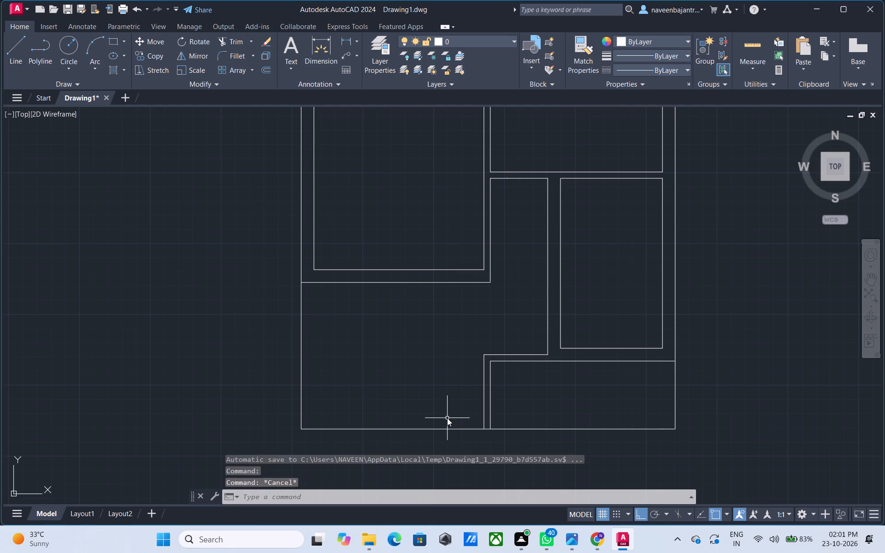
key("space")
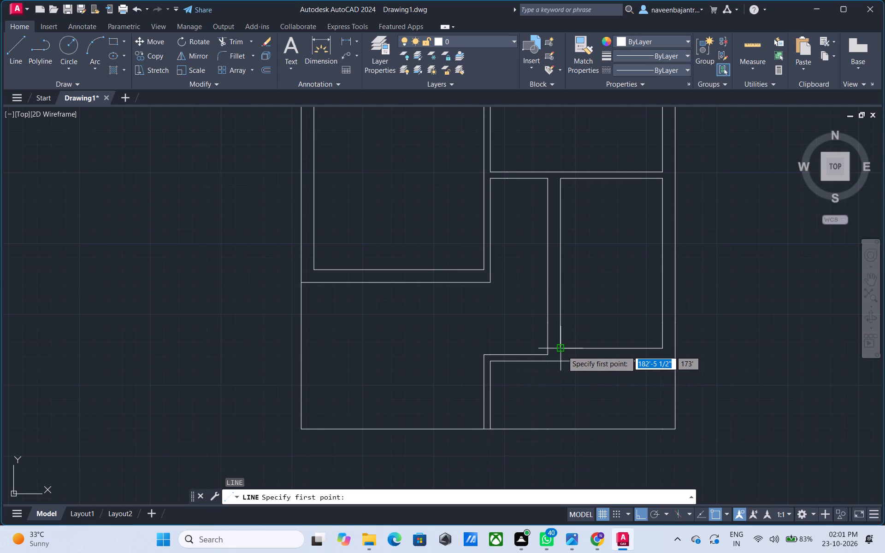
left_click(549, 357)
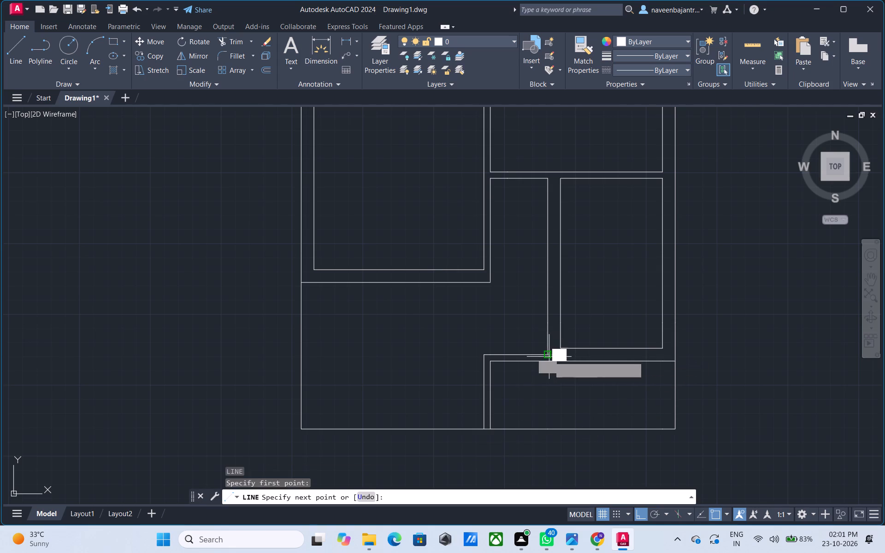
left_click(542, 442)
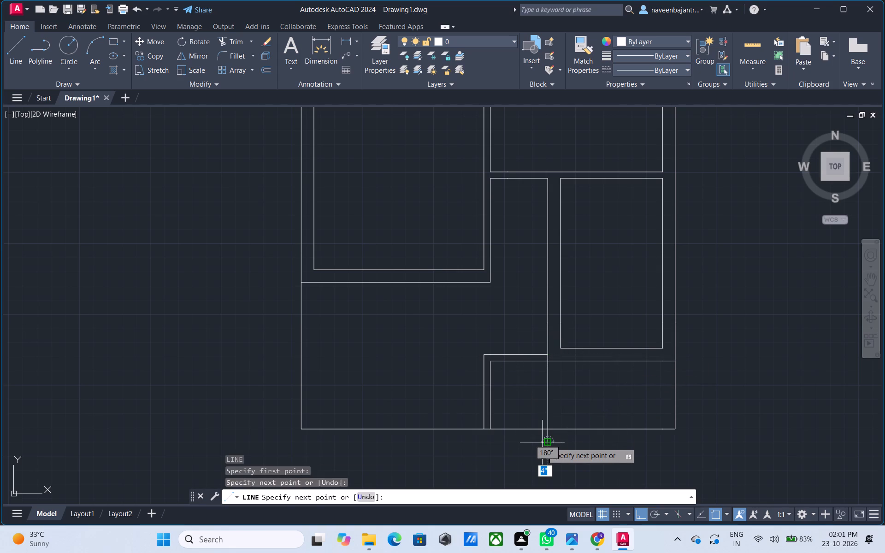
key("Escape")
type("l")
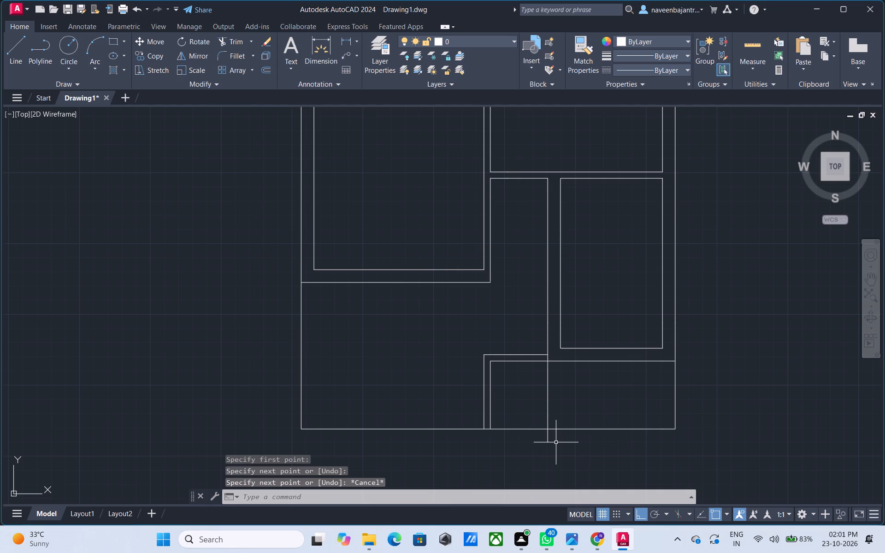
key("space")
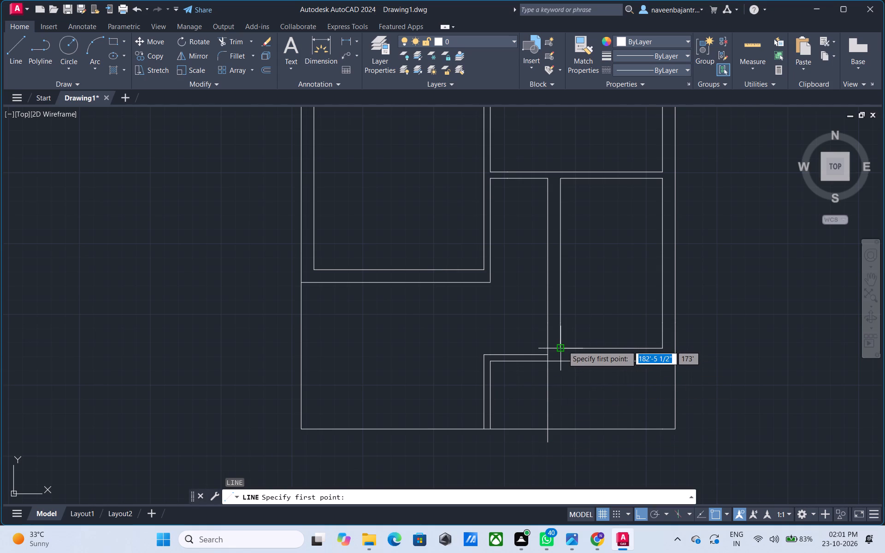
left_click(563, 346)
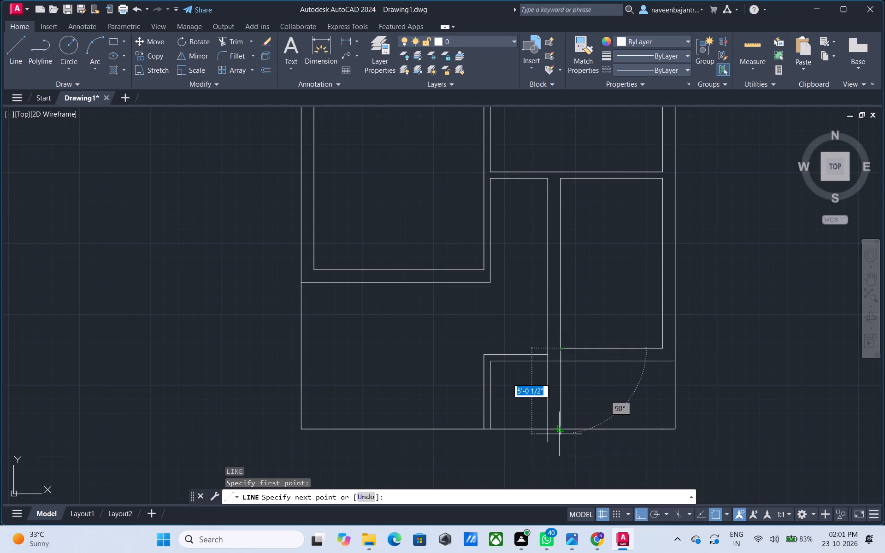
left_click(559, 434)
key("Escape")
Trim the overhang of the left vertical line below the plan's bottom edge.
type("tr")
key("space")
left_click(547, 434)
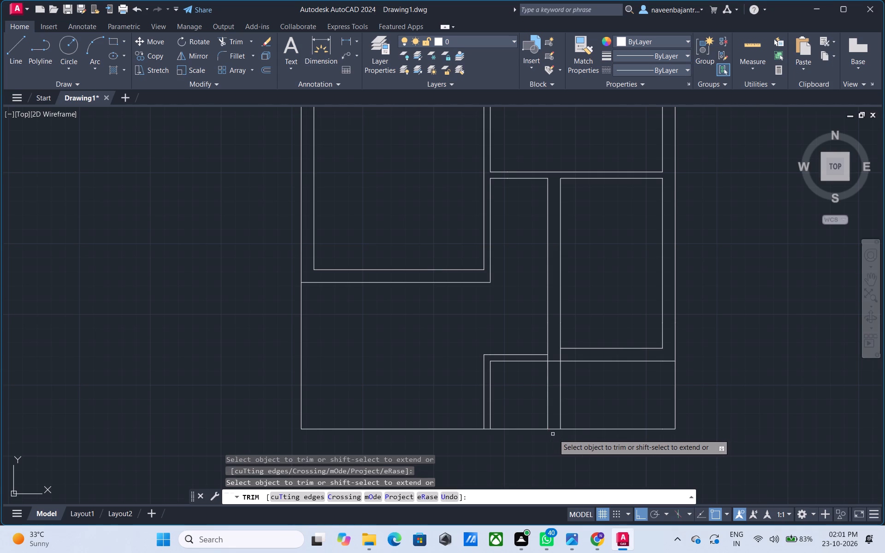
scroll(557, 434, "up", 3)
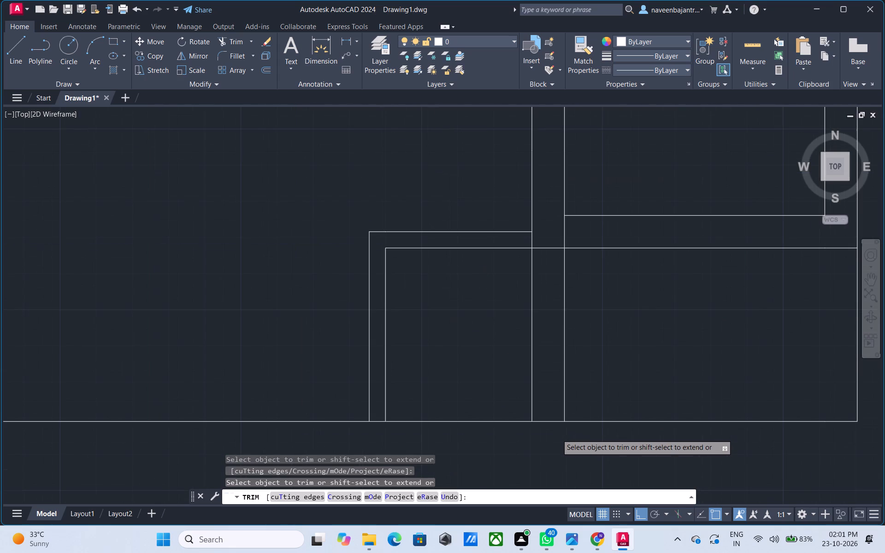
key("Escape")
key("Escape")
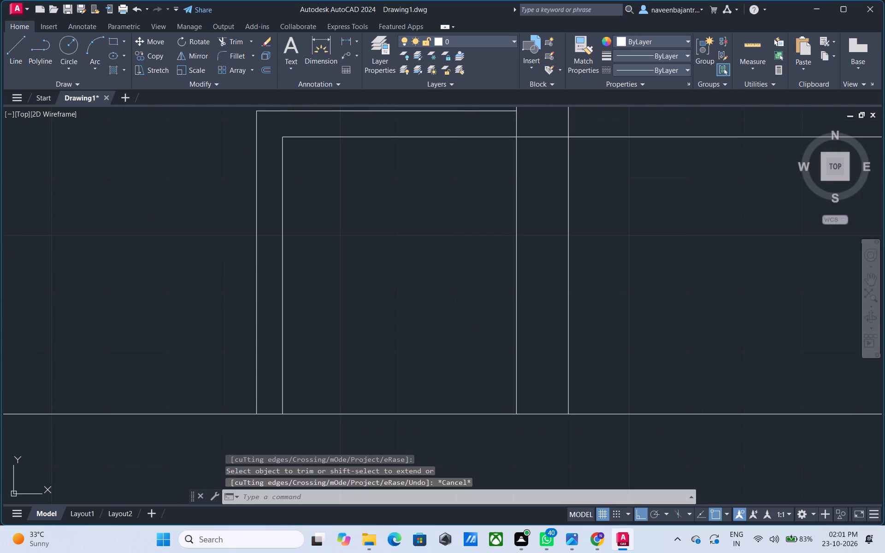
key("Escape")
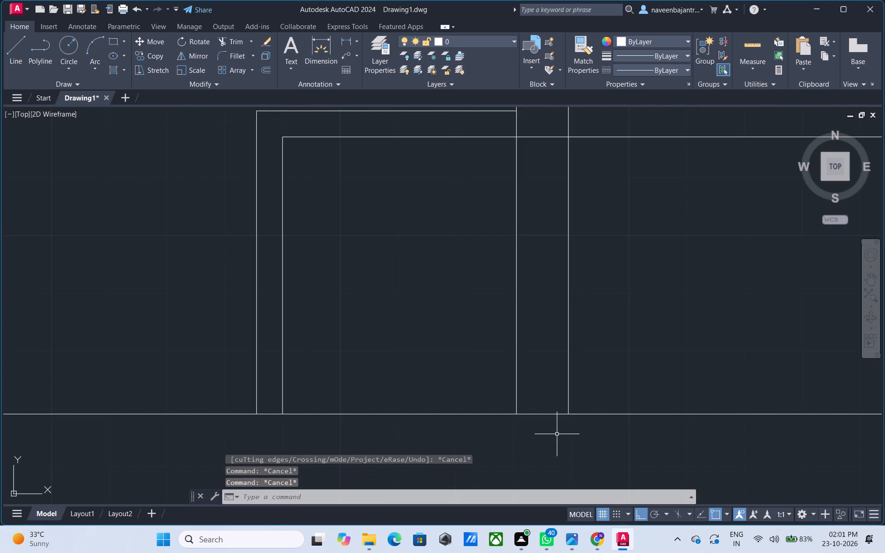
Draw a short horizontal line across both new vertical lines, about 5" above the plan's bottom edge.
type("l")
key("space")
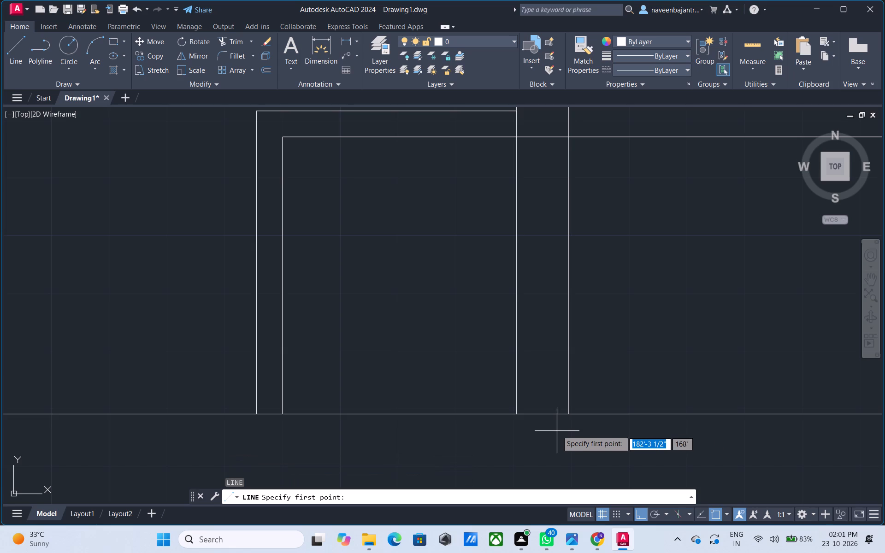
left_click(507, 386)
left_click(584, 387)
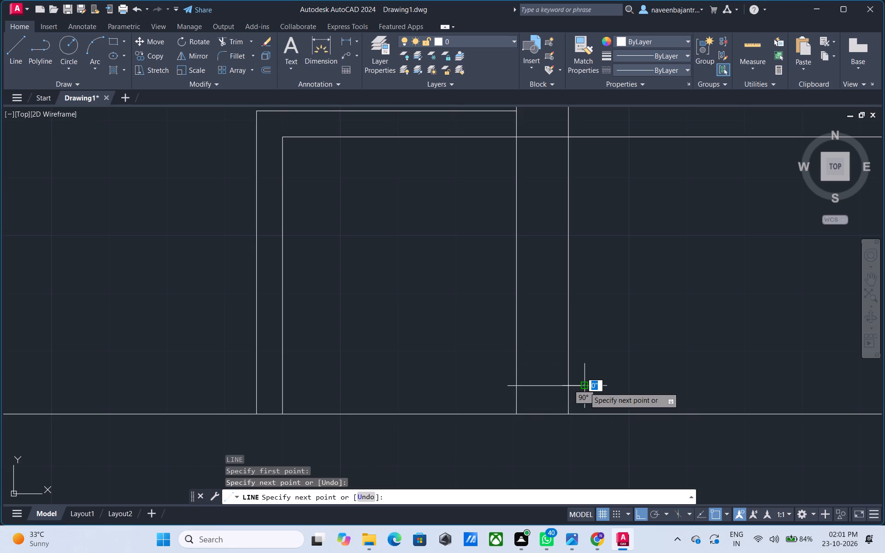
key("Escape")
Trim the short line's overhangs and the vertical lines above it up through the wall junction, leaving a 9" wide pillar on the bottom edge.
type("tr")
key("space")
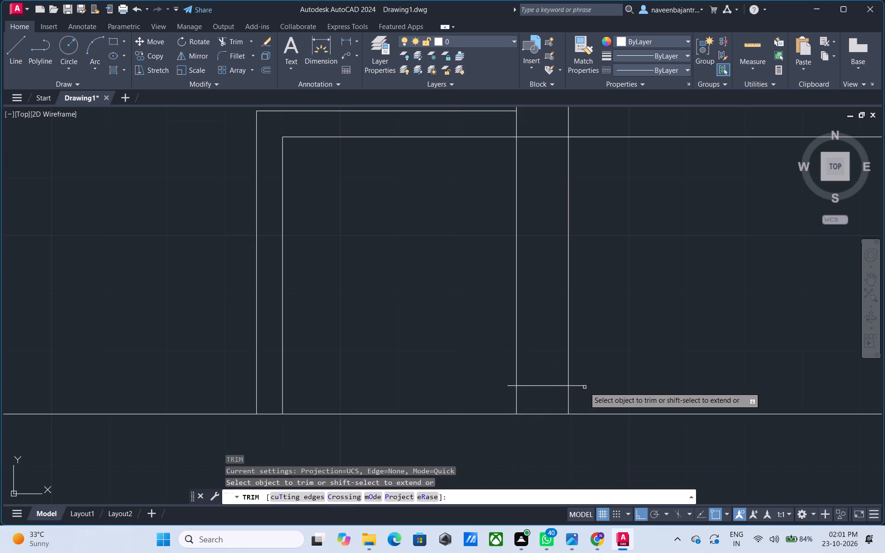
left_click(576, 386)
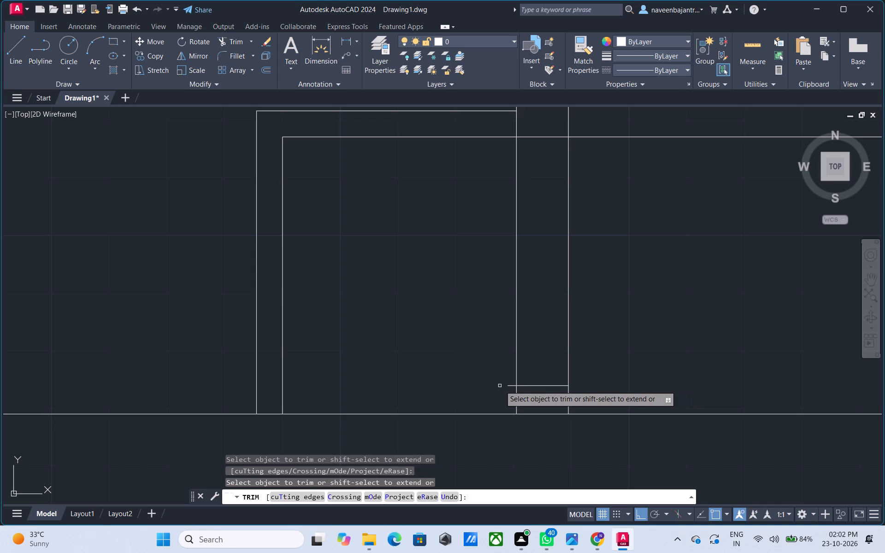
left_click(514, 385)
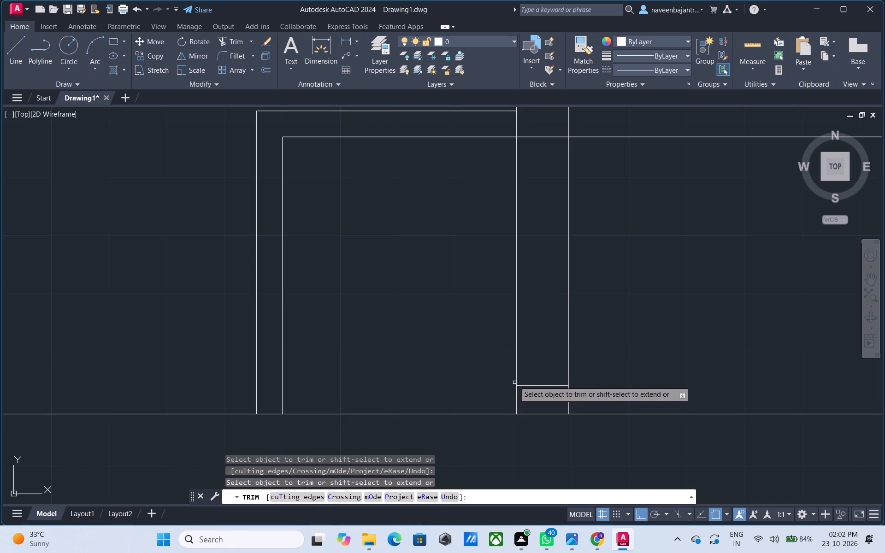
left_click(516, 365)
left_click(568, 317)
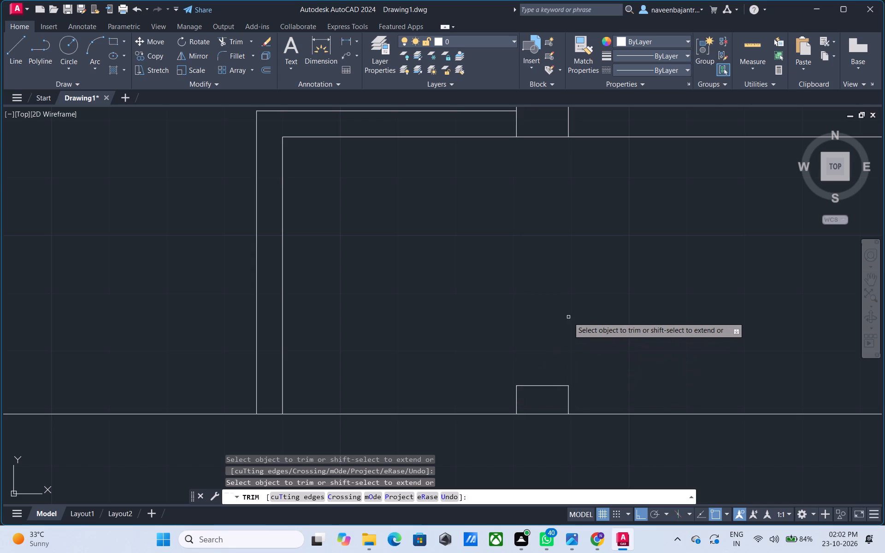
scroll(568, 317, "down", 2)
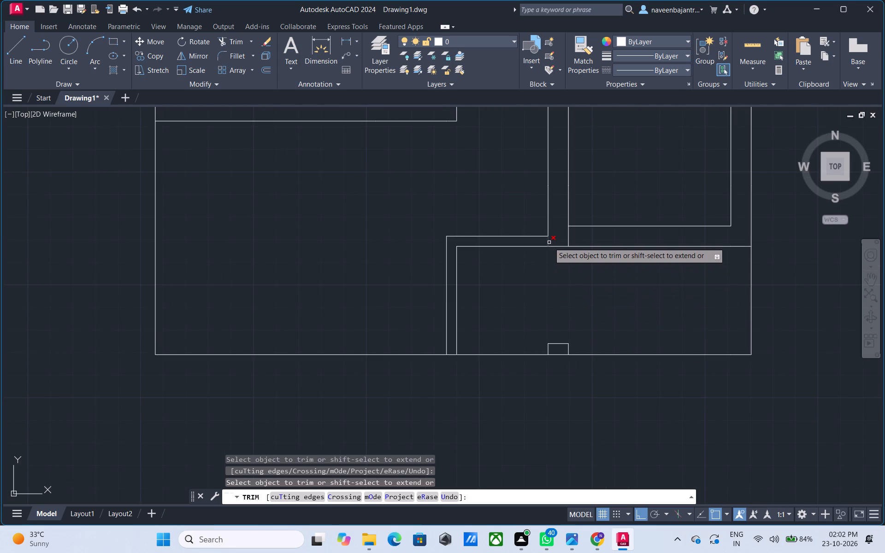
left_click(568, 238)
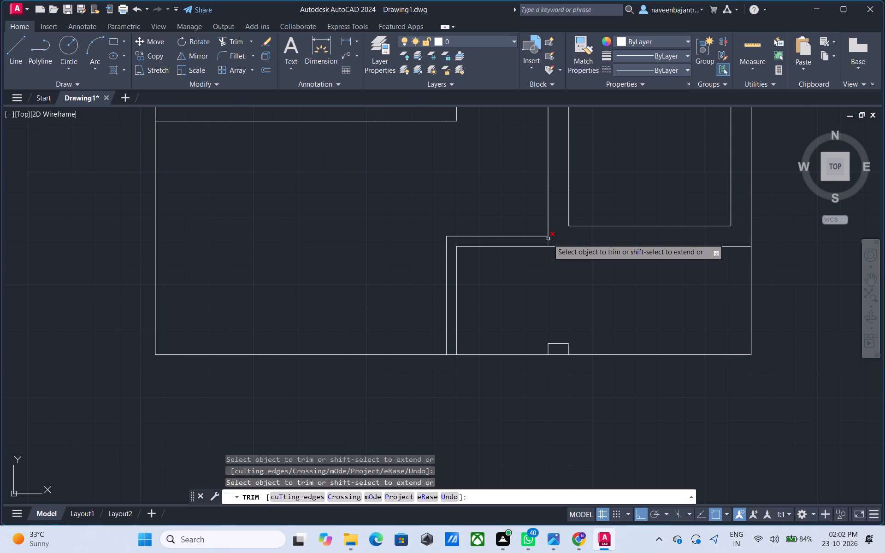
left_click(548, 239)
key("Escape")
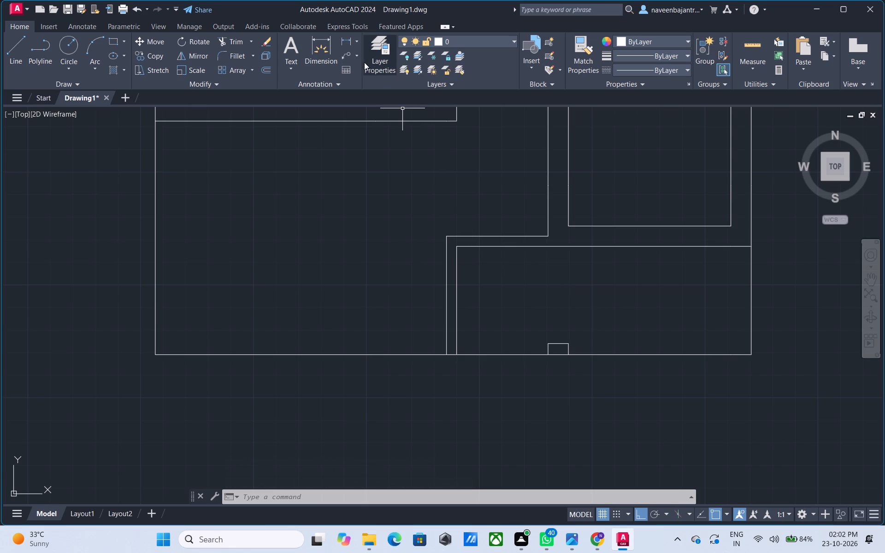
Measure from the small pillar's right and left sides to the plan's lower-right outer corner.
left_click(330, 59)
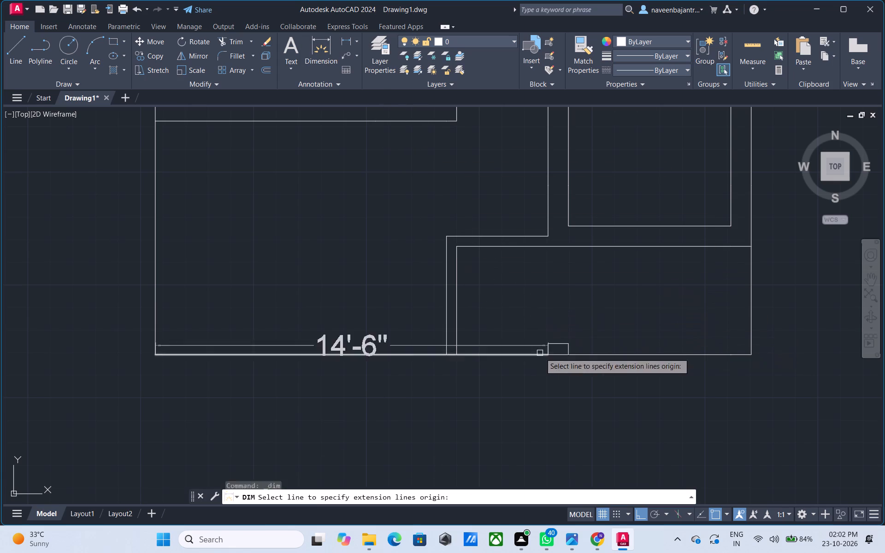
left_click(568, 357)
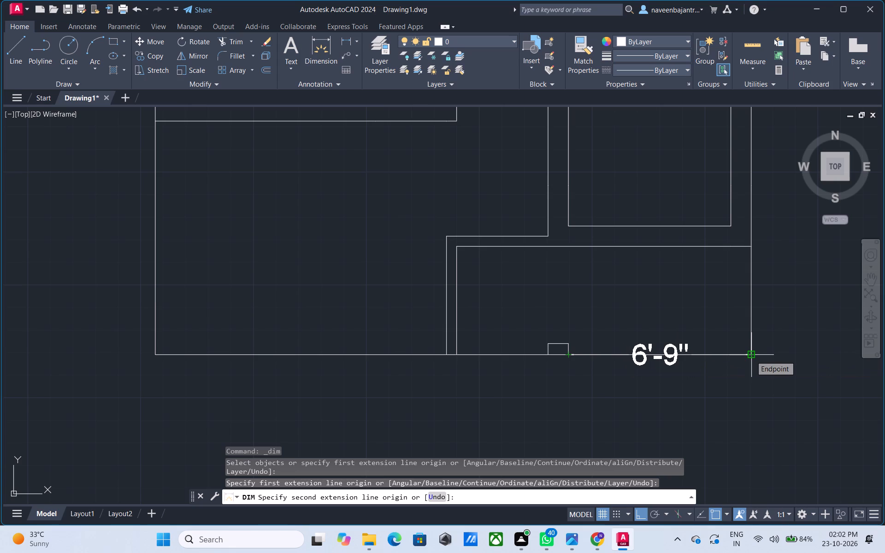
key("Escape")
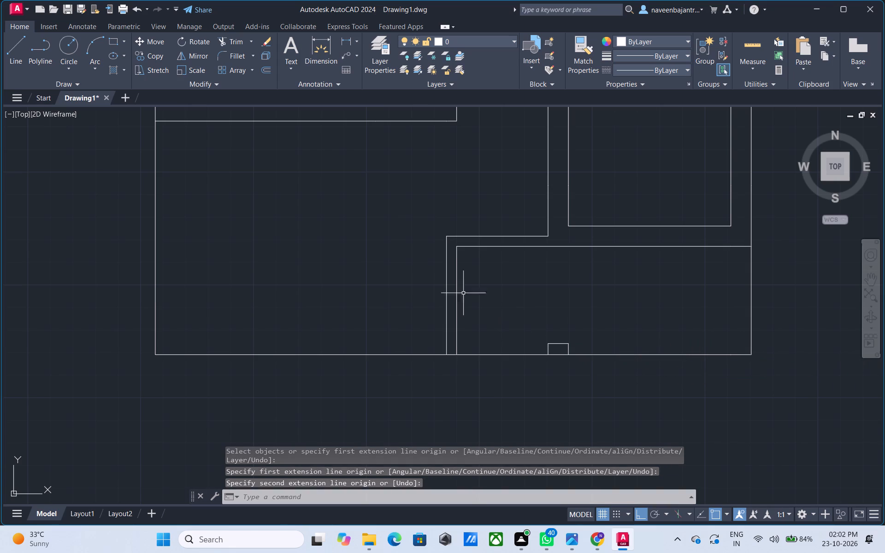
left_click(313, 62)
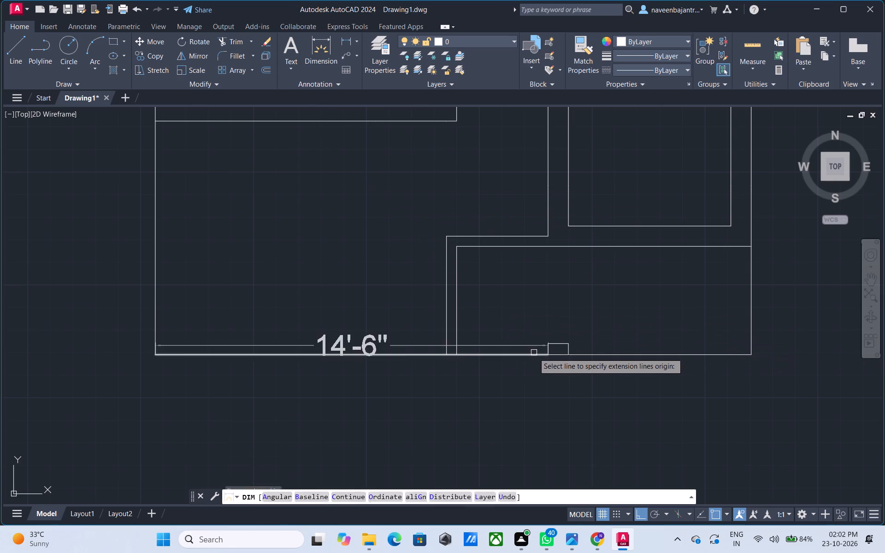
left_click(548, 354)
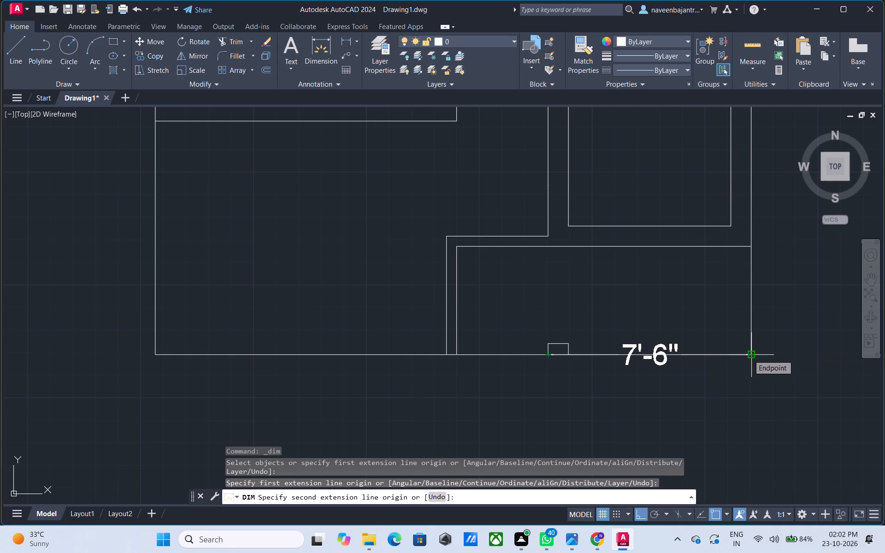
key("Escape")
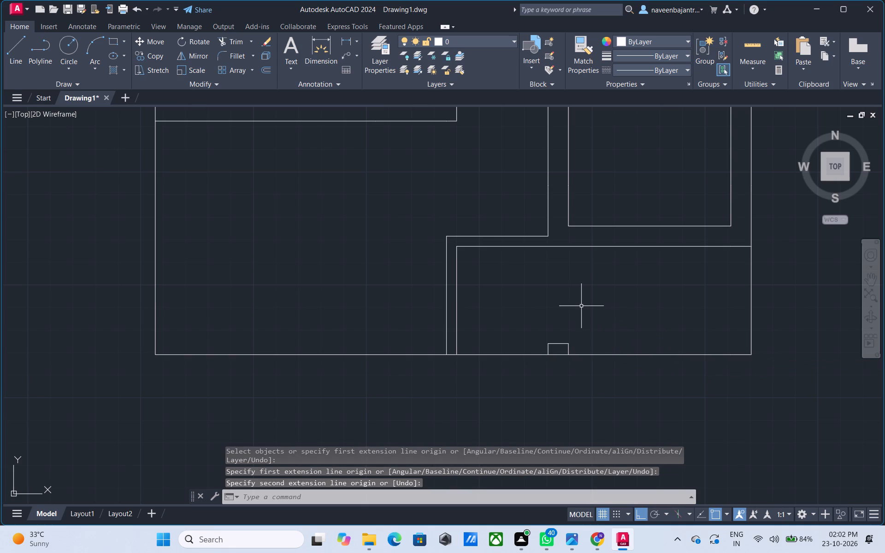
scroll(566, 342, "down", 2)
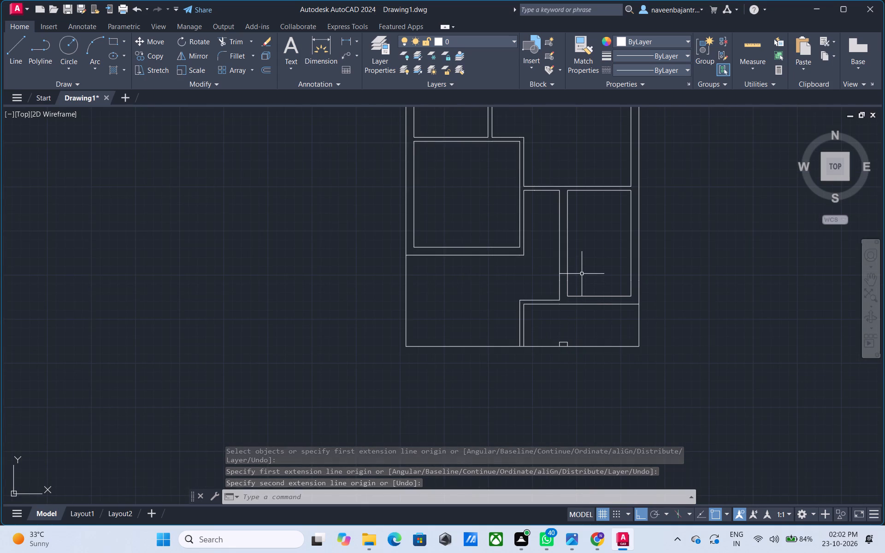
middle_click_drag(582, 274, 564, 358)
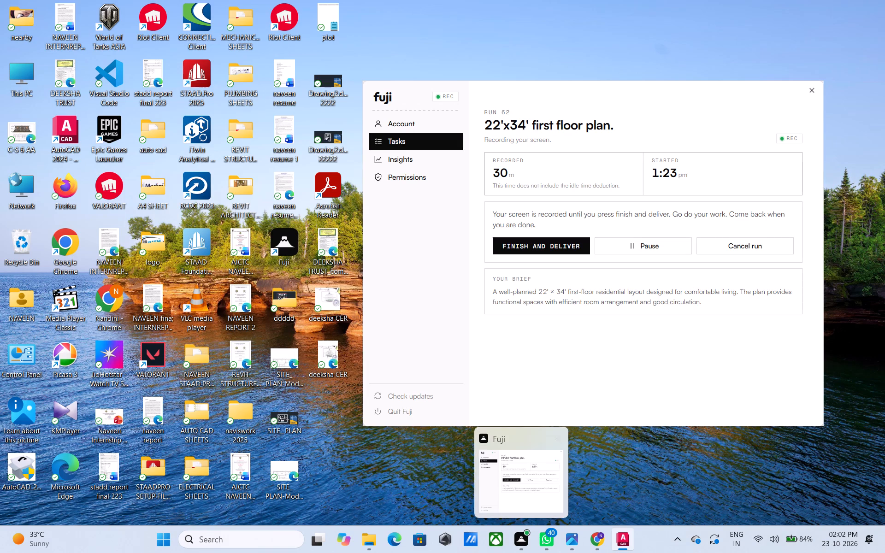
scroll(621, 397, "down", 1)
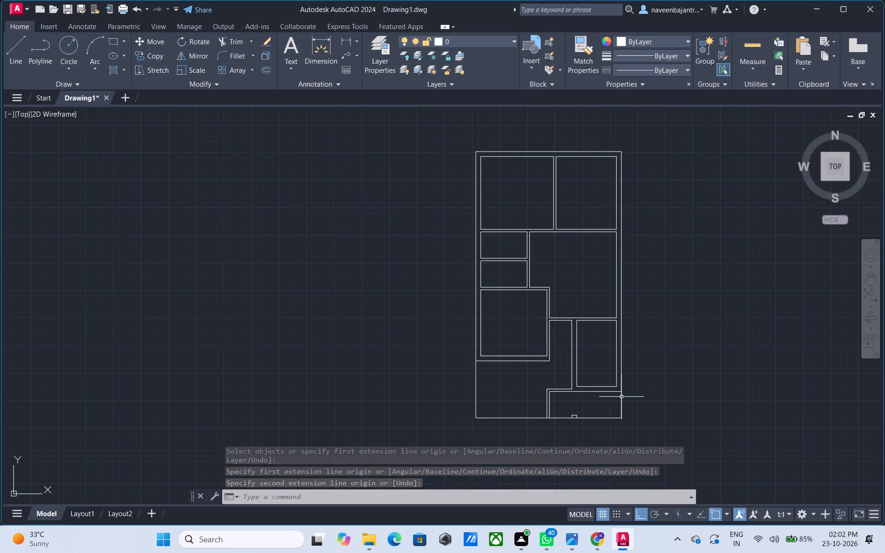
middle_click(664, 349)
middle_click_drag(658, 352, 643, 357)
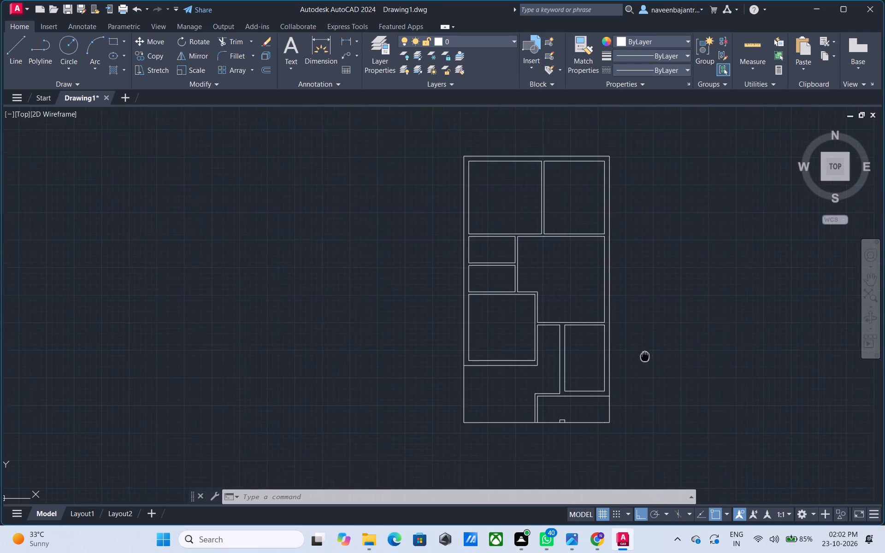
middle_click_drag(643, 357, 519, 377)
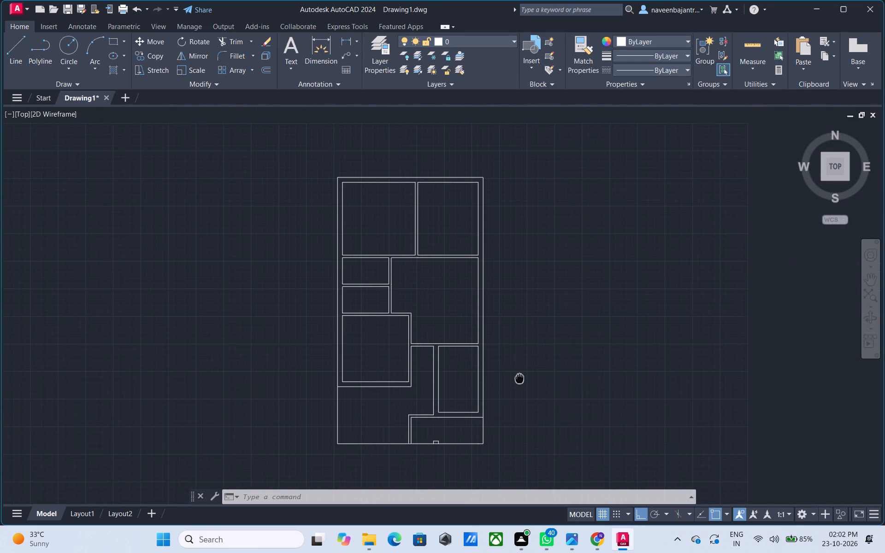
Browse the loadable linetypes in acadiso.lin through the Linetype Manager, looking for a suitable linetype for the floor plan.
left_click(624, 70)
left_click(621, 119)
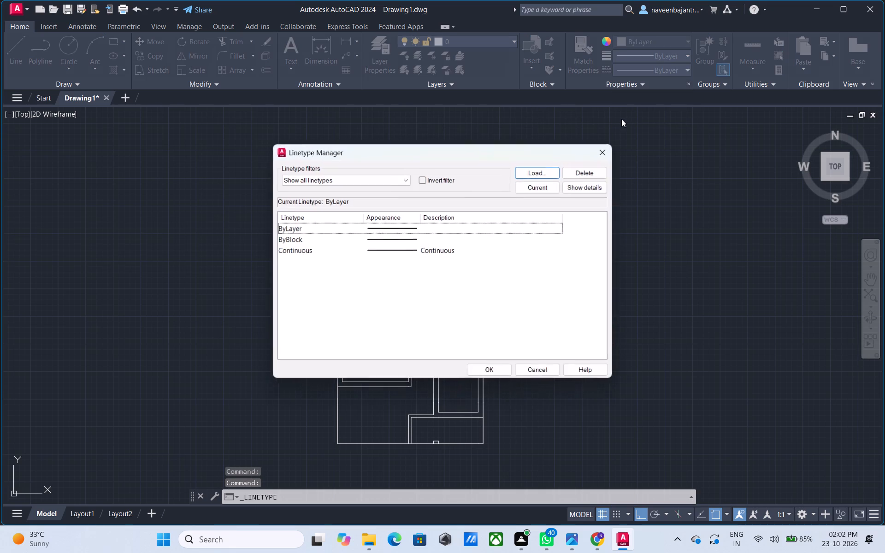
left_click(538, 167)
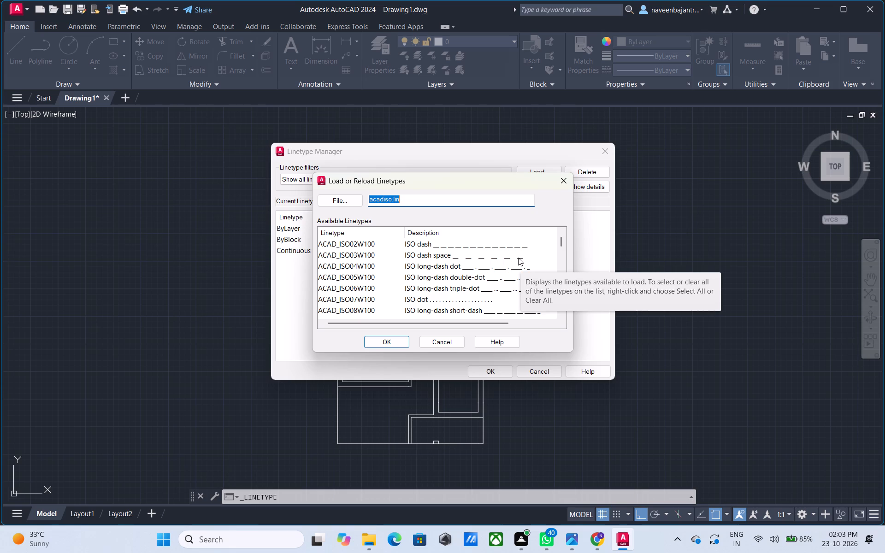
scroll(518, 258, "down", 1)
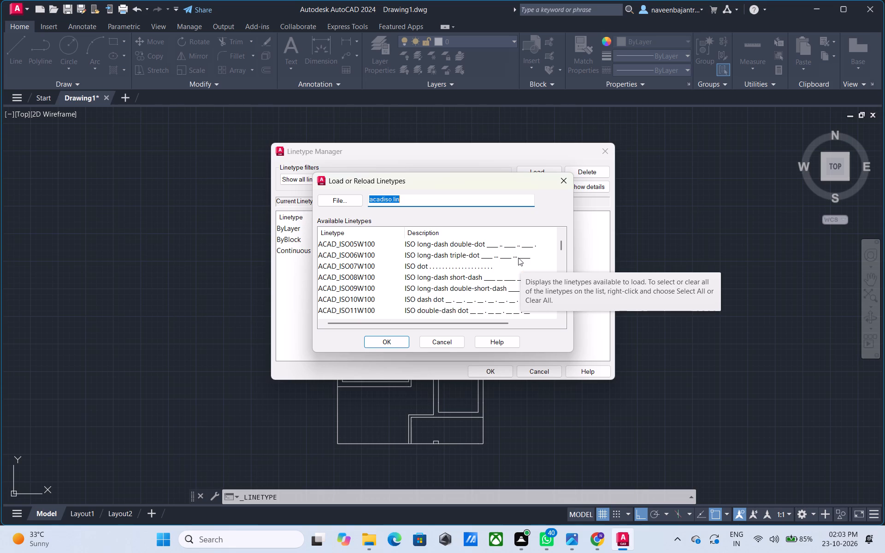
scroll(518, 258, "down", 1)
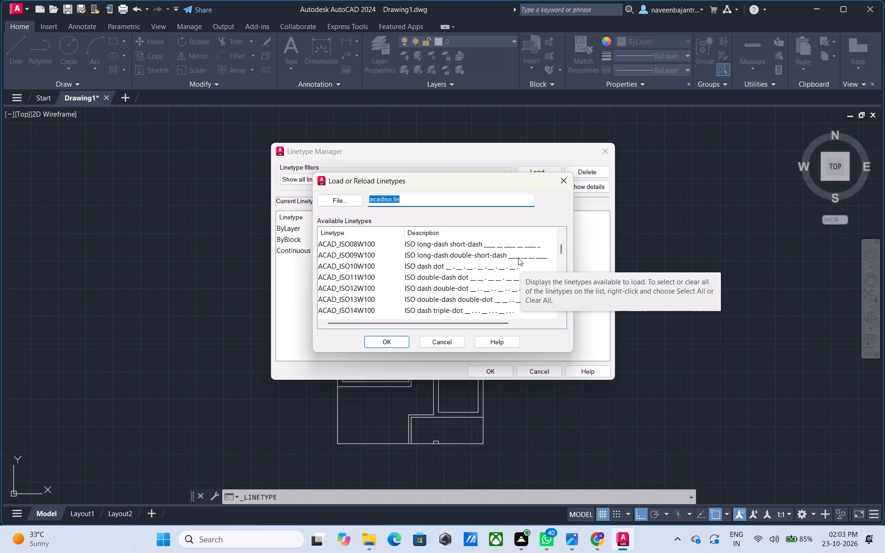
scroll(518, 258, "down", 1)
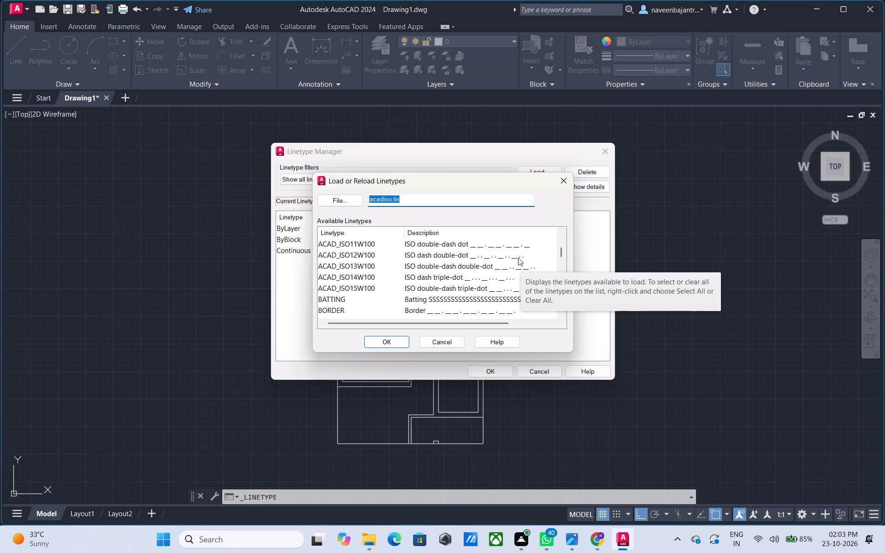
scroll(518, 258, "down", 1)
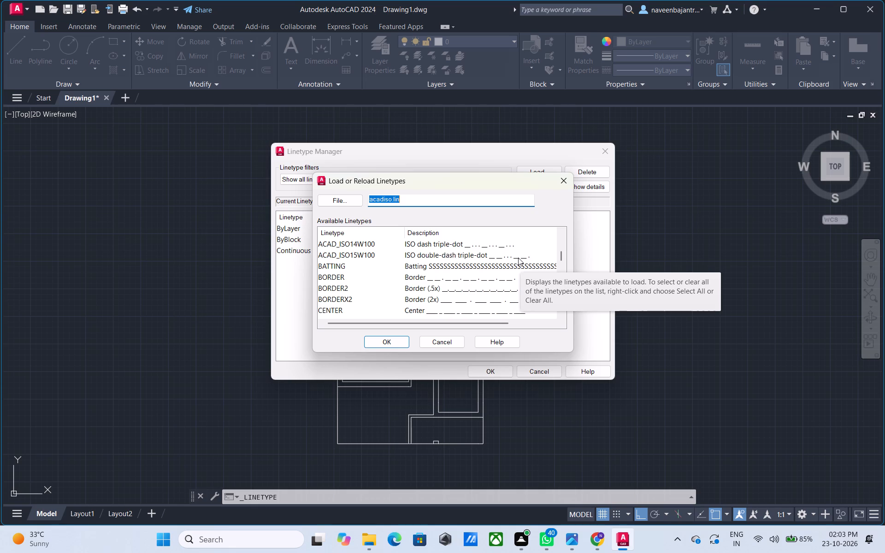
scroll(518, 258, "down", 1)
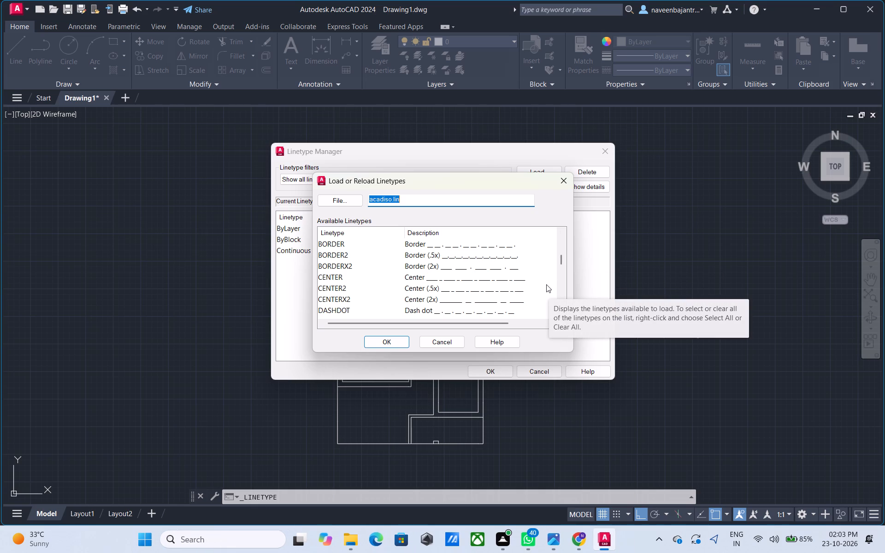
scroll(546, 284, "down", 1)
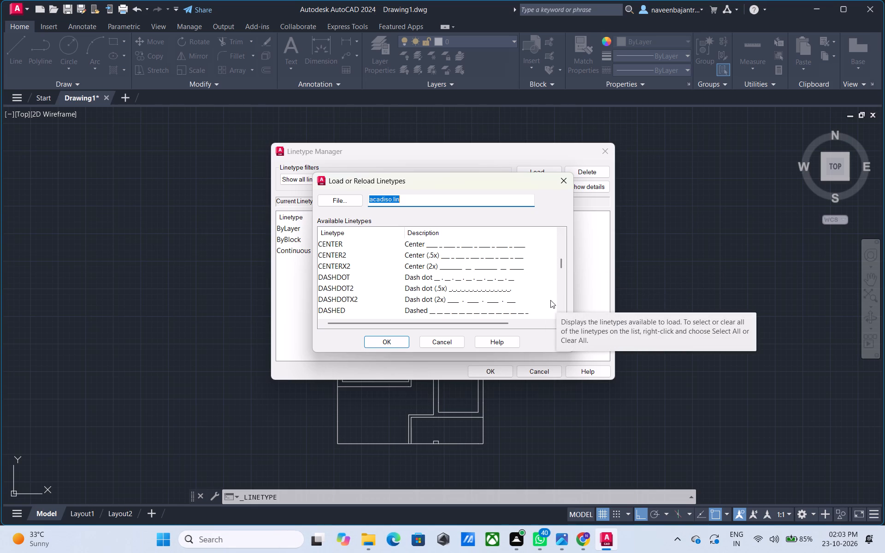
scroll(550, 300, "down", 1)
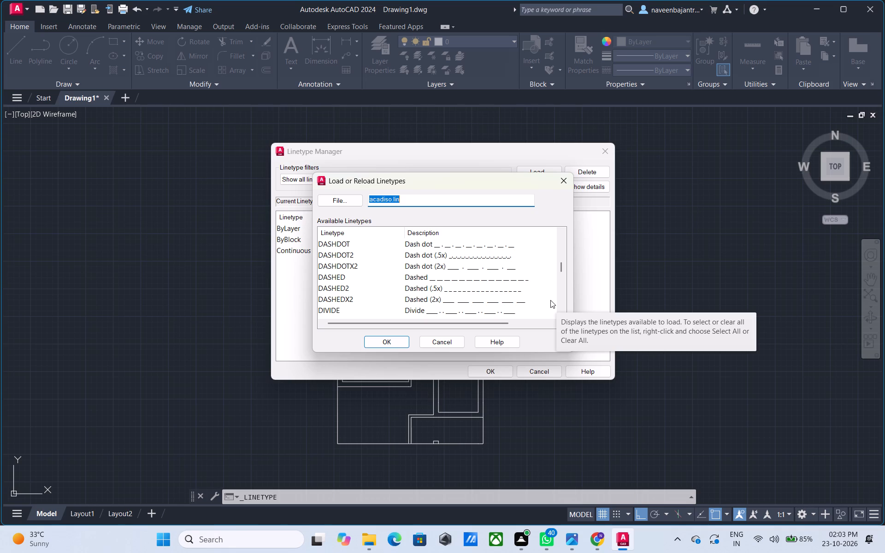
scroll(550, 300, "down", 1)
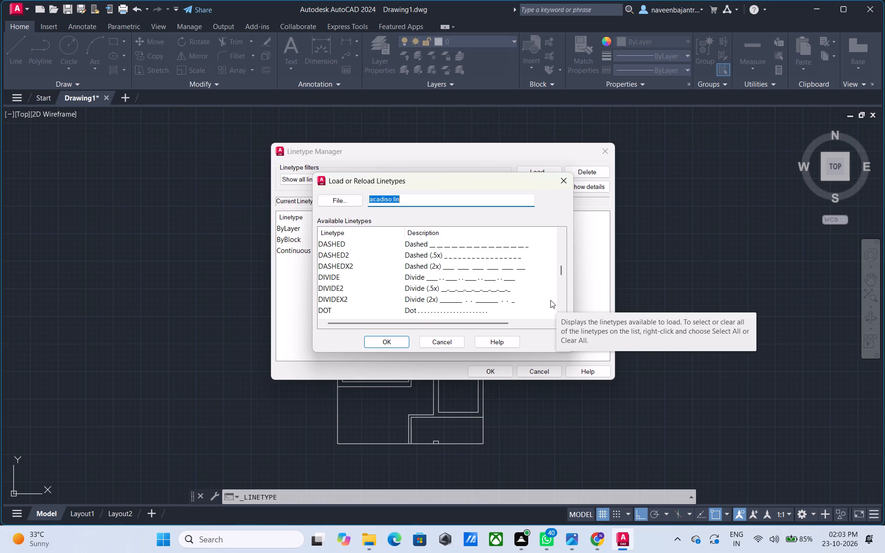
scroll(550, 300, "down", 1)
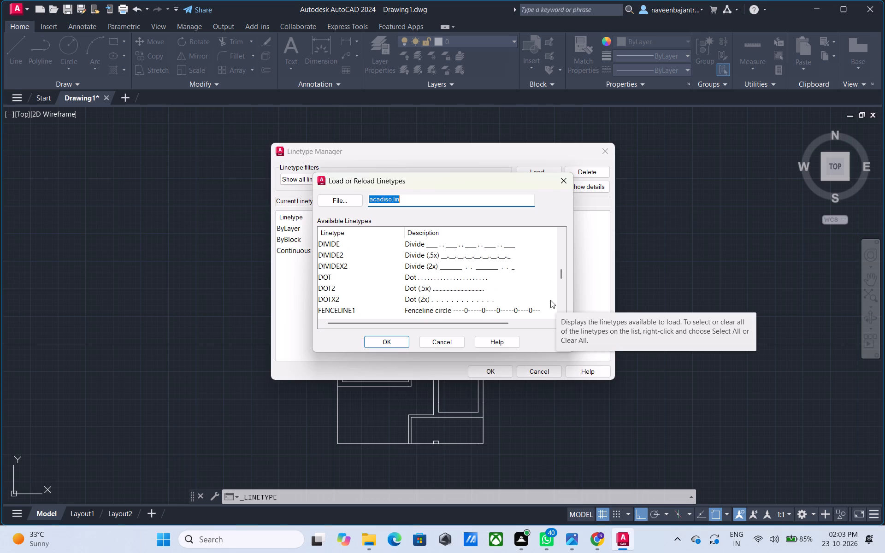
scroll(550, 300, "down", 1)
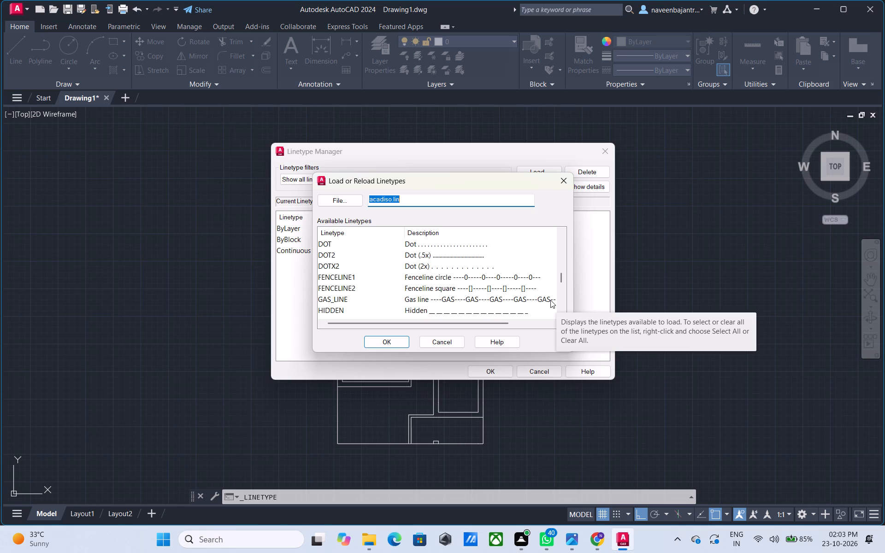
scroll(550, 300, "down", 1)
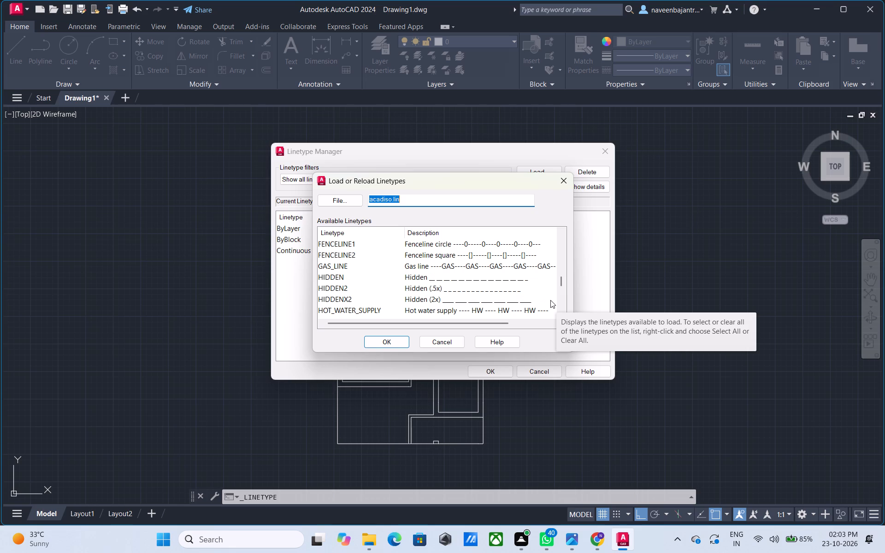
scroll(550, 300, "down", 1)
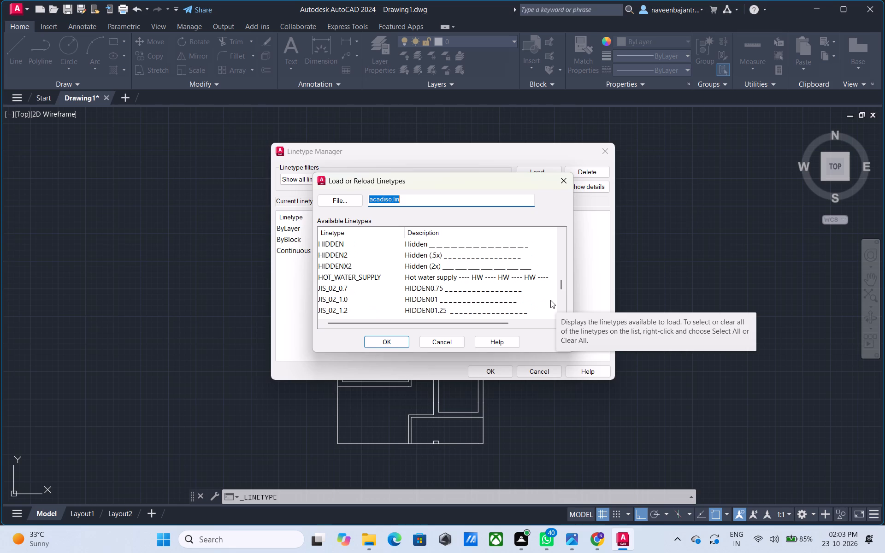
scroll(550, 300, "down", 1)
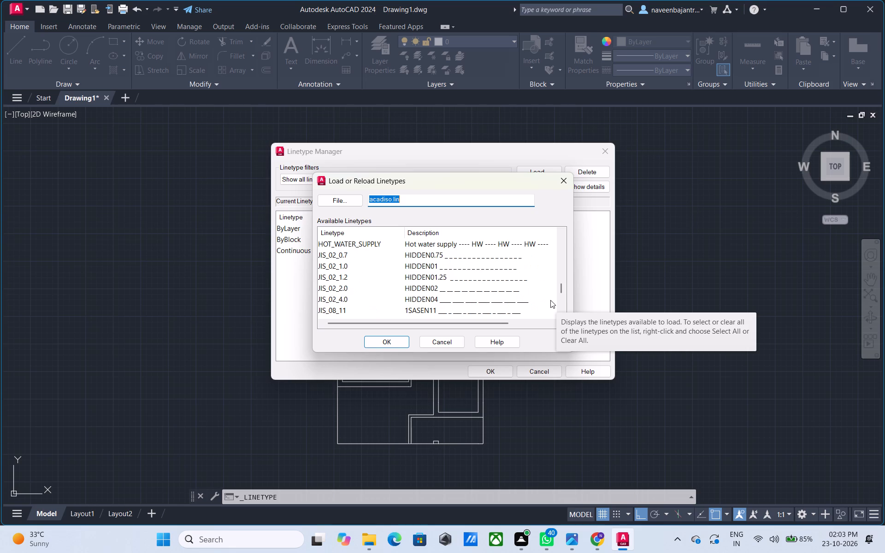
scroll(550, 300, "down", 1)
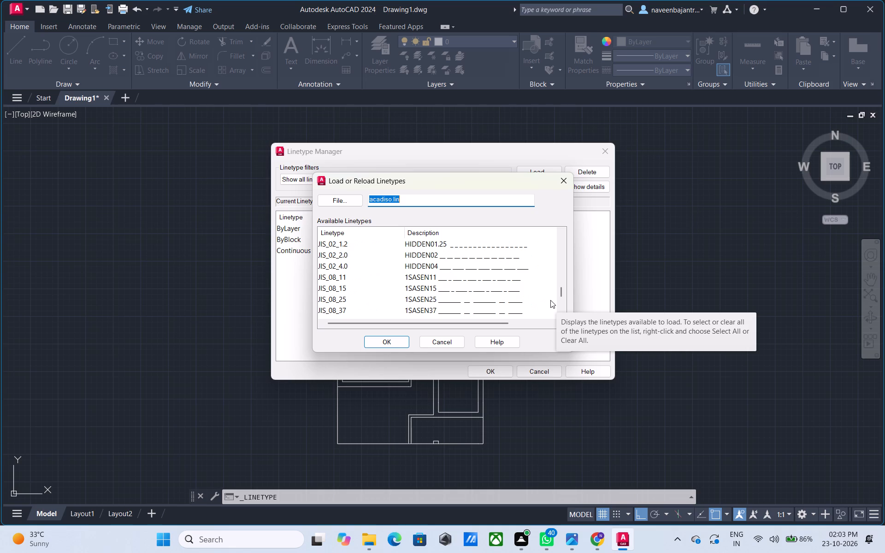
scroll(550, 300, "down", 1)
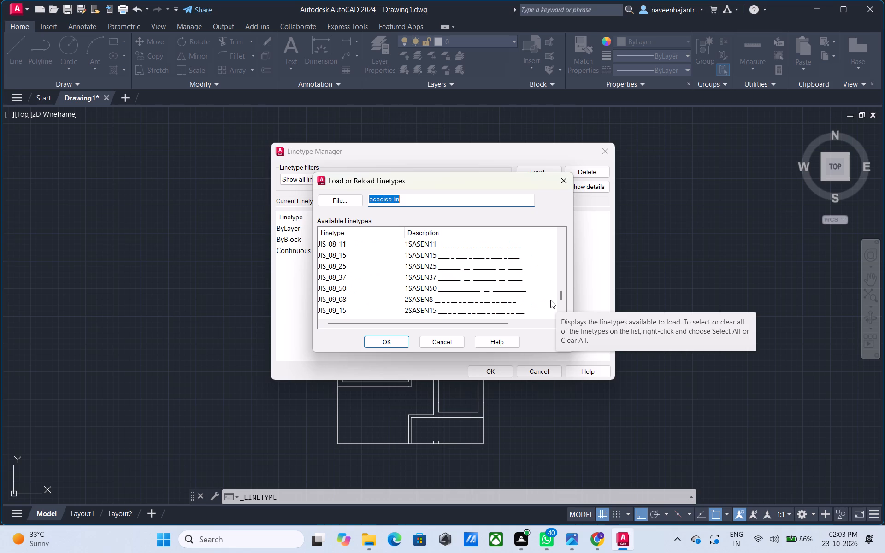
scroll(550, 300, "down", 1)
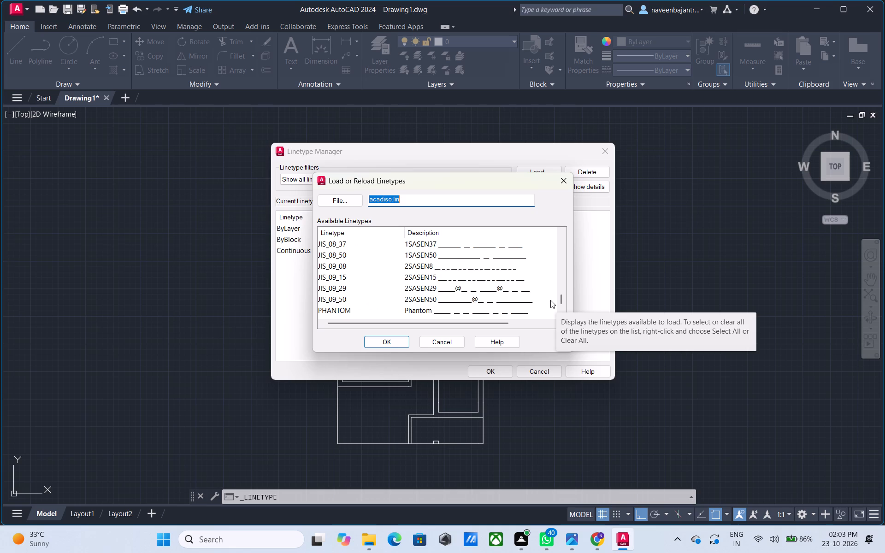
scroll(550, 300, "down", 1)
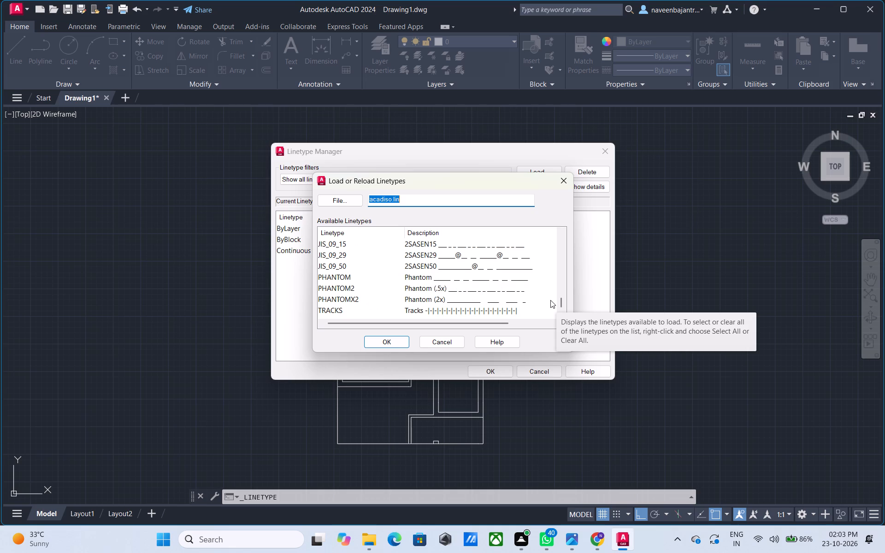
scroll(550, 300, "down", 2)
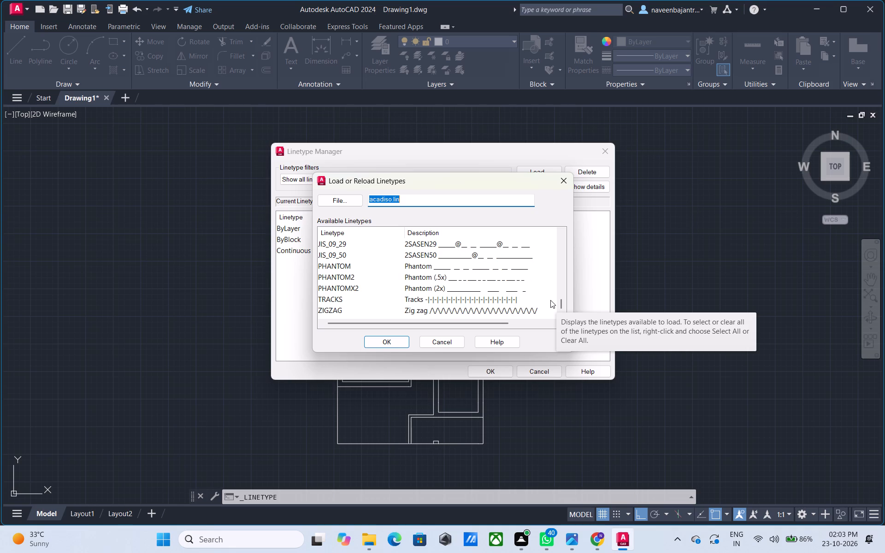
scroll(550, 300, "up", 1)
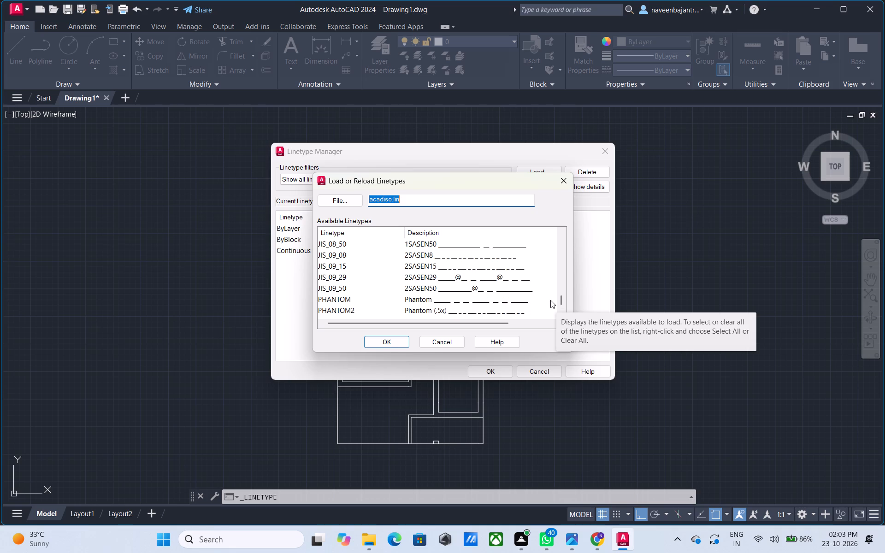
scroll(550, 300, "up", 1)
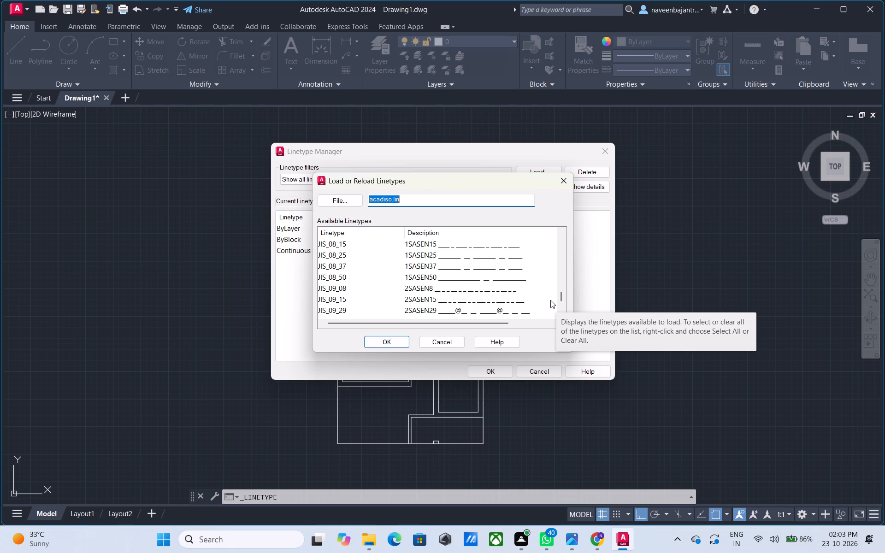
scroll(550, 300, "up", 1)
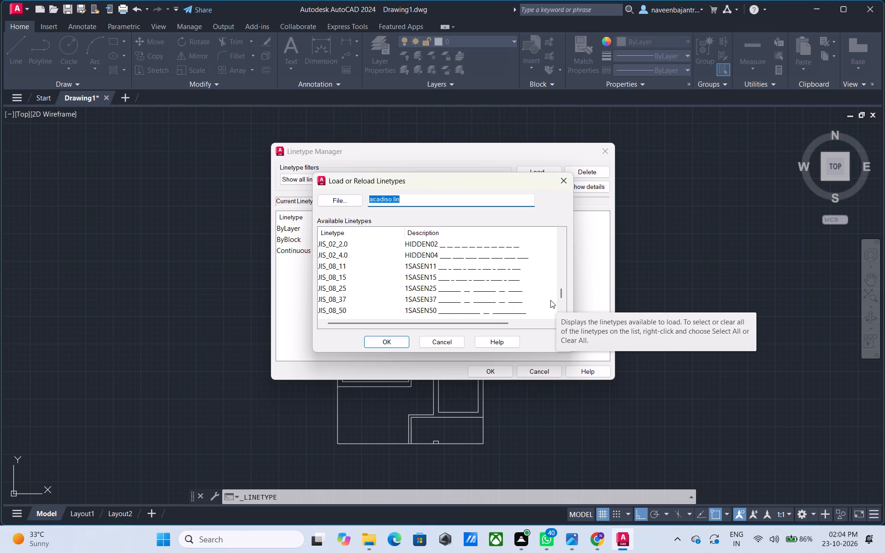
scroll(550, 300, "up", 1)
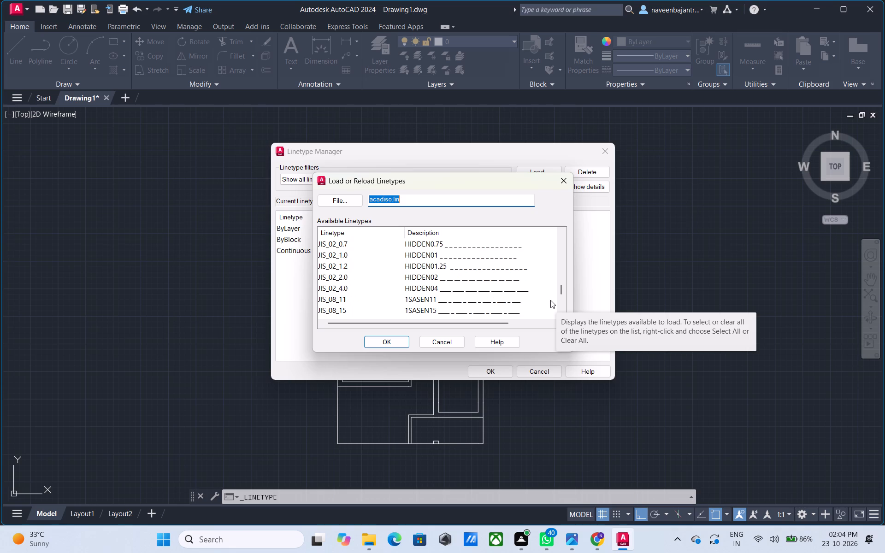
scroll(550, 300, "up", 1)
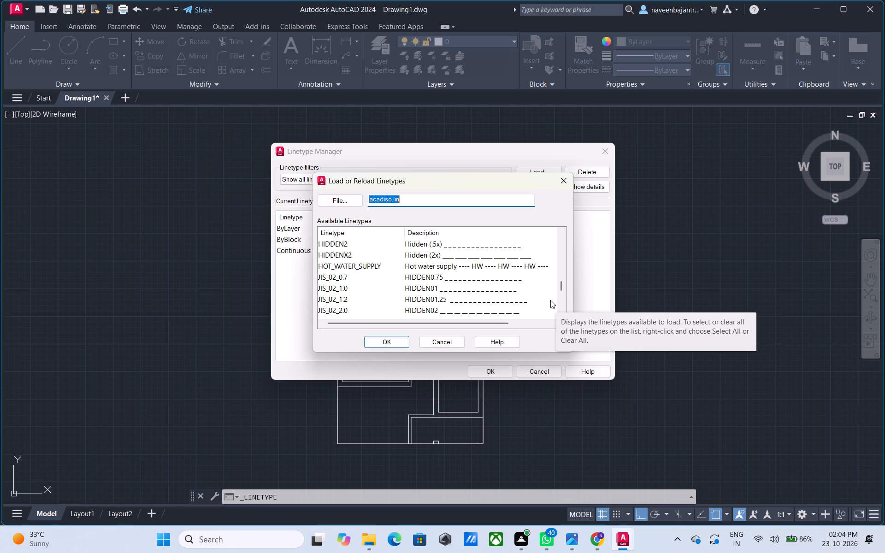
scroll(550, 300, "up", 1)
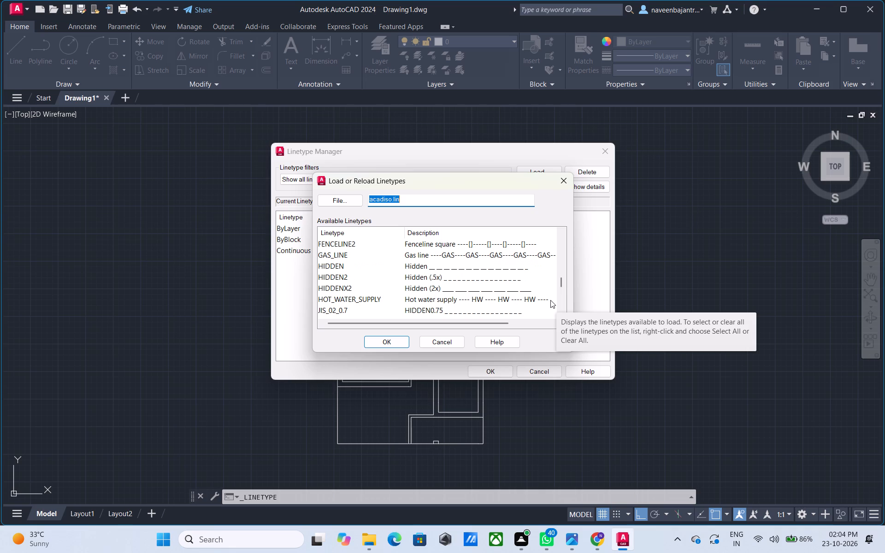
scroll(550, 300, "up", 1)
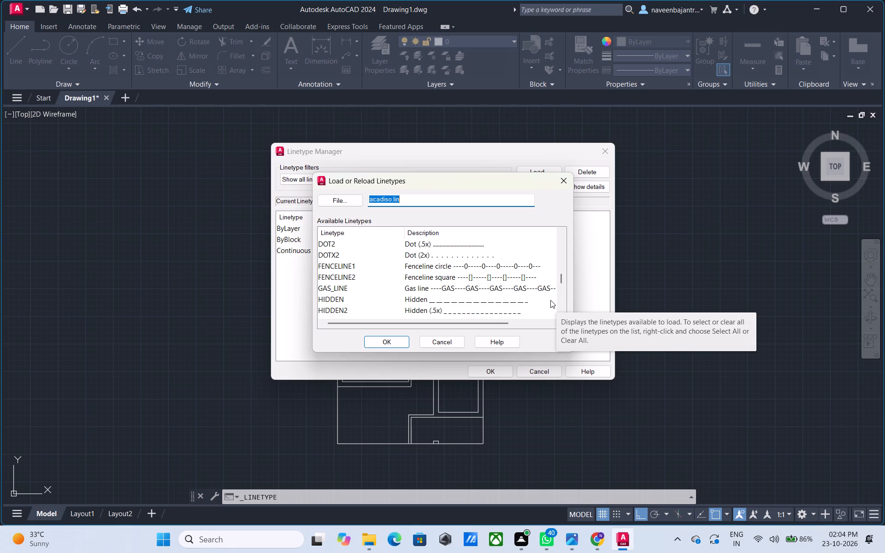
scroll(550, 300, "up", 1)
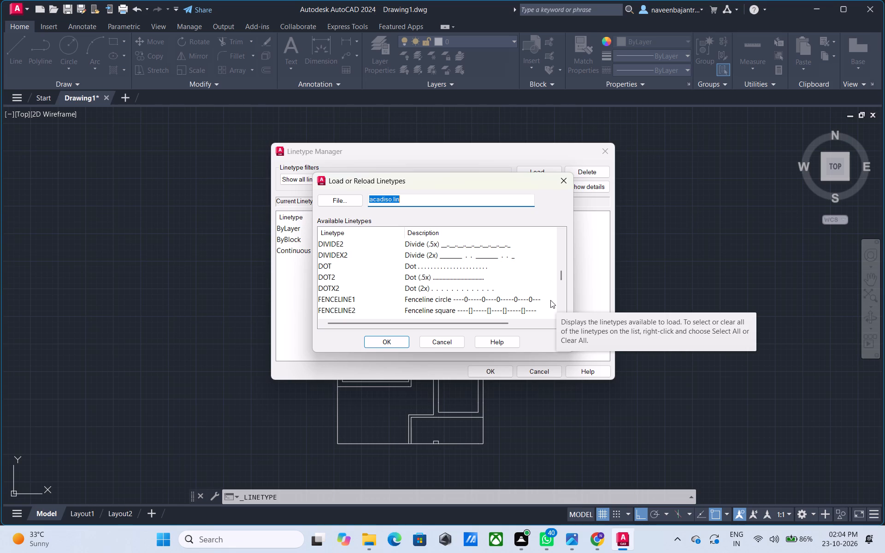
scroll(550, 300, "up", 1)
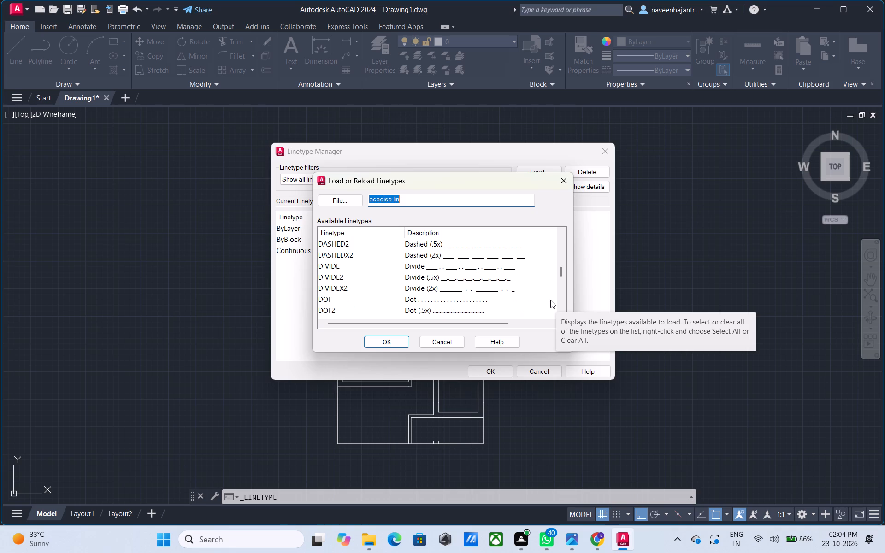
scroll(550, 300, "up", 1)
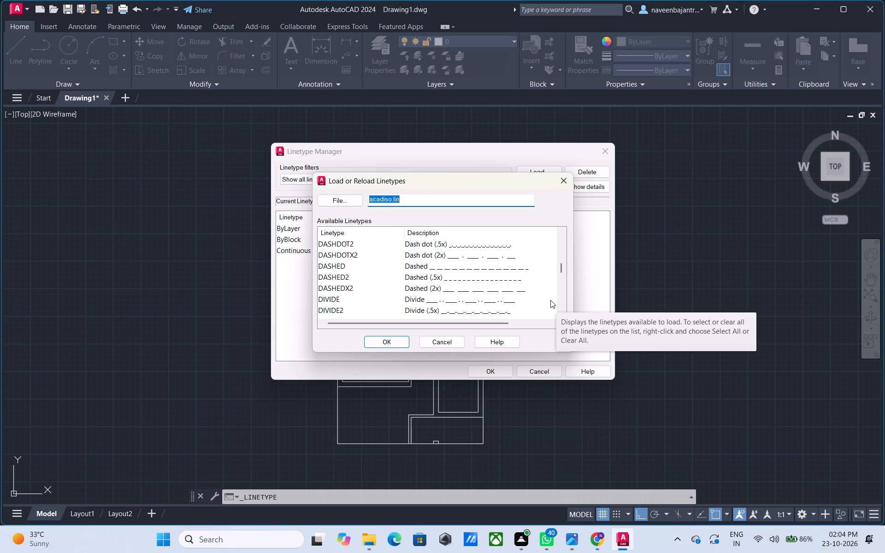
scroll(550, 300, "up", 1)
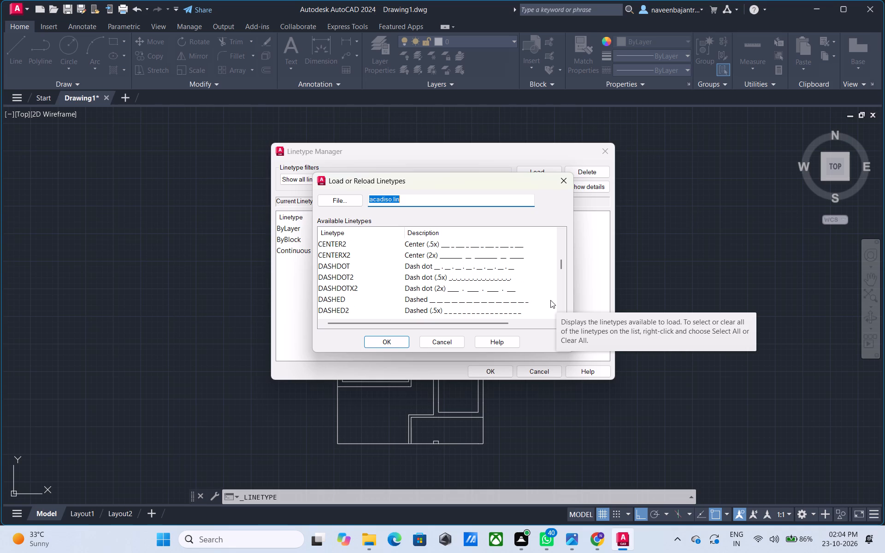
scroll(550, 300, "up", 1)
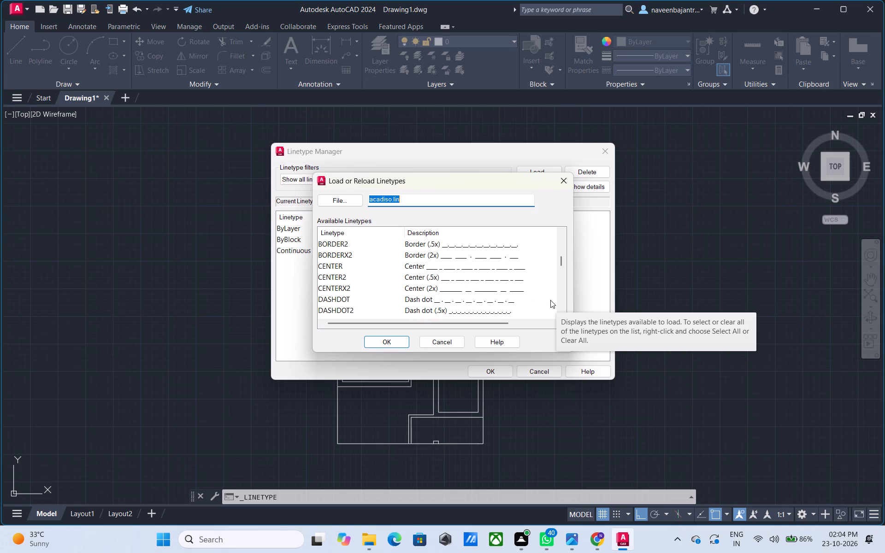
scroll(550, 300, "up", 1)
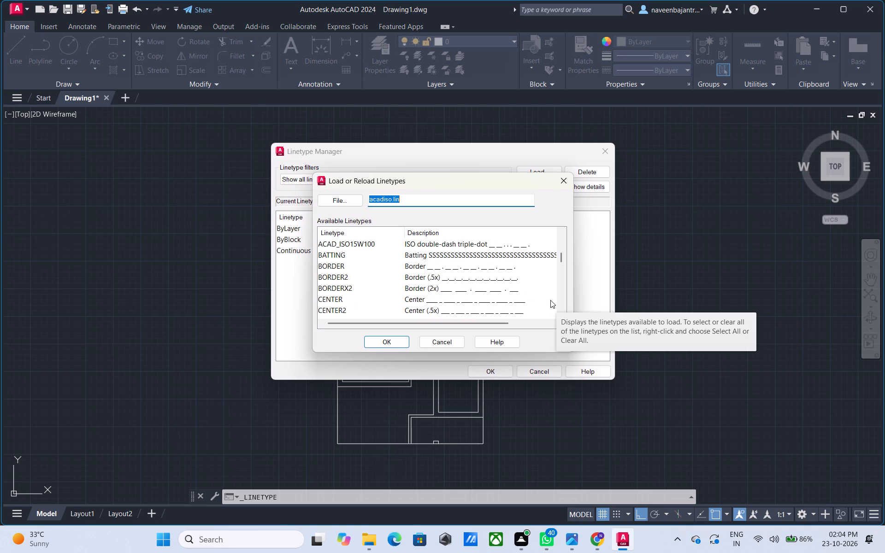
scroll(550, 300, "up", 1)
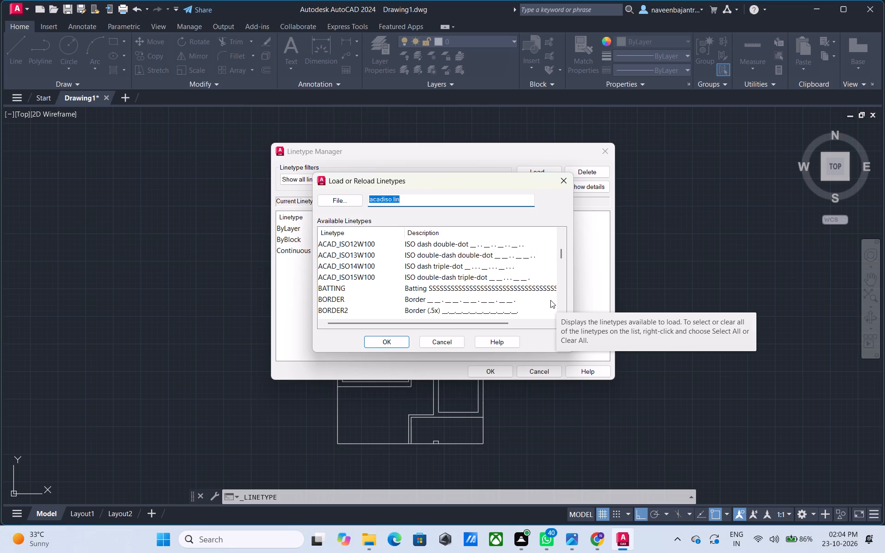
scroll(550, 300, "up", 1)
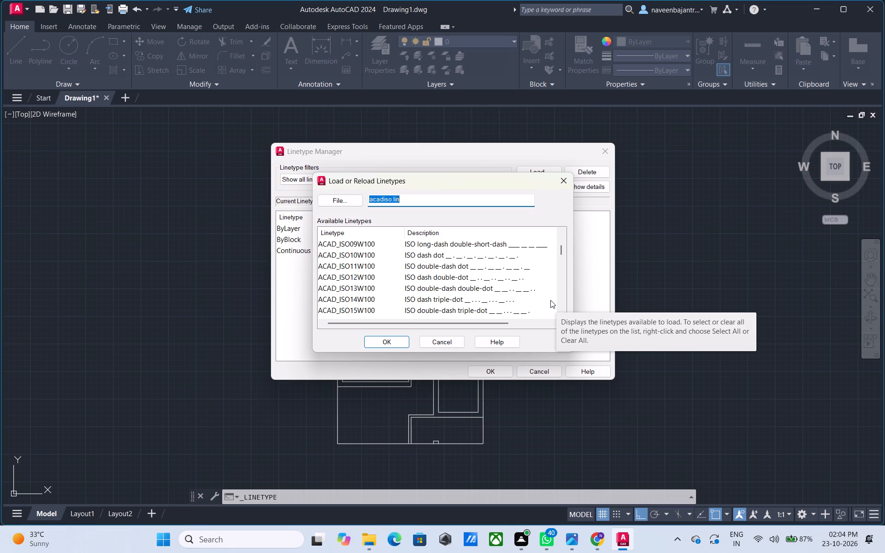
Load the ACAD_ISO11W100 ISO double-dash dot linetype and close the Linetype Manager.
scroll(550, 300, "up", 1)
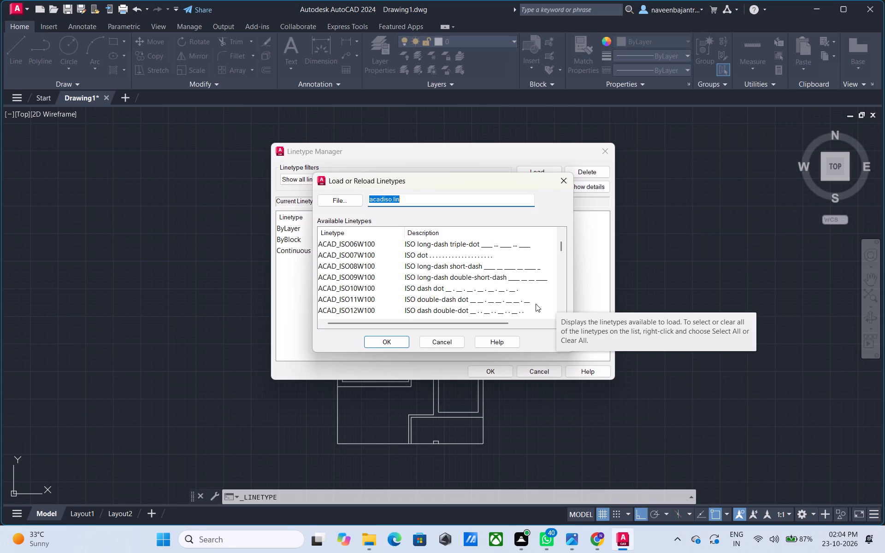
left_click(527, 304)
left_click(385, 336)
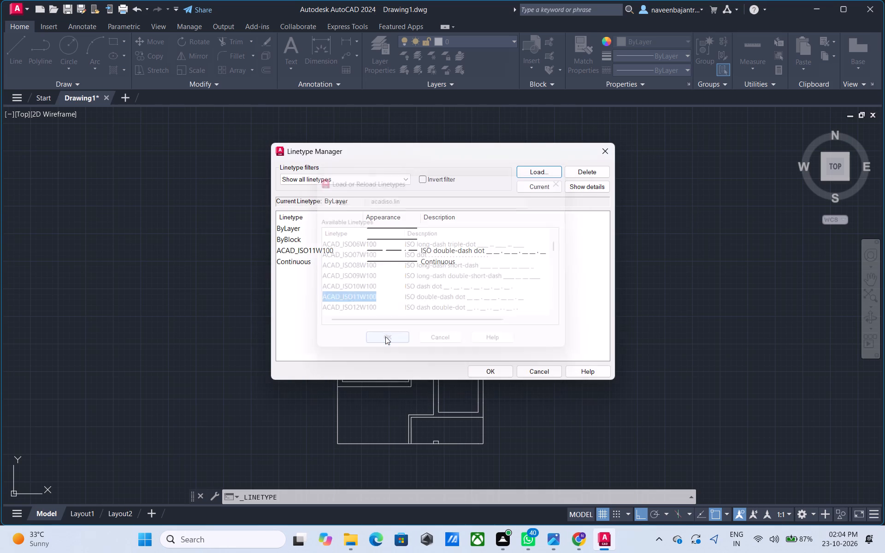
left_click(490, 366)
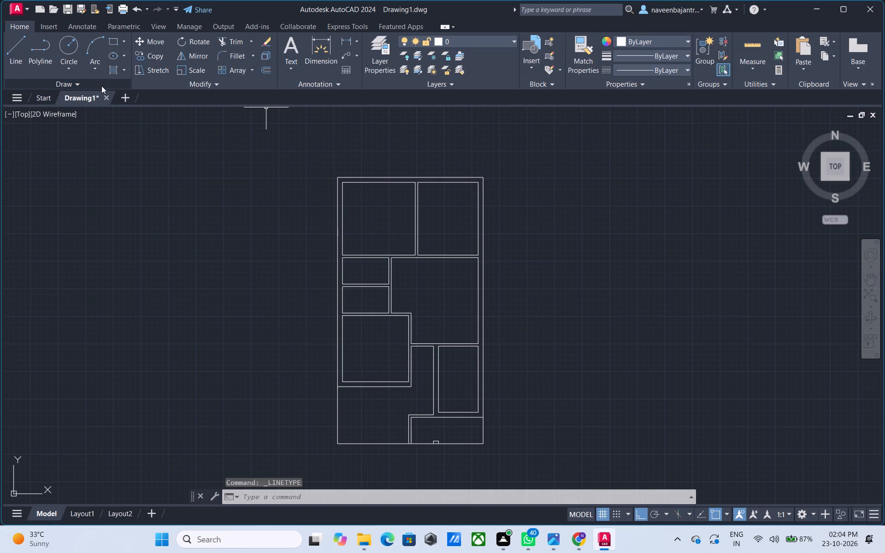
Start a hatch with the USER pattern and preview it in the upper-right room and the large central room.
left_click(124, 69)
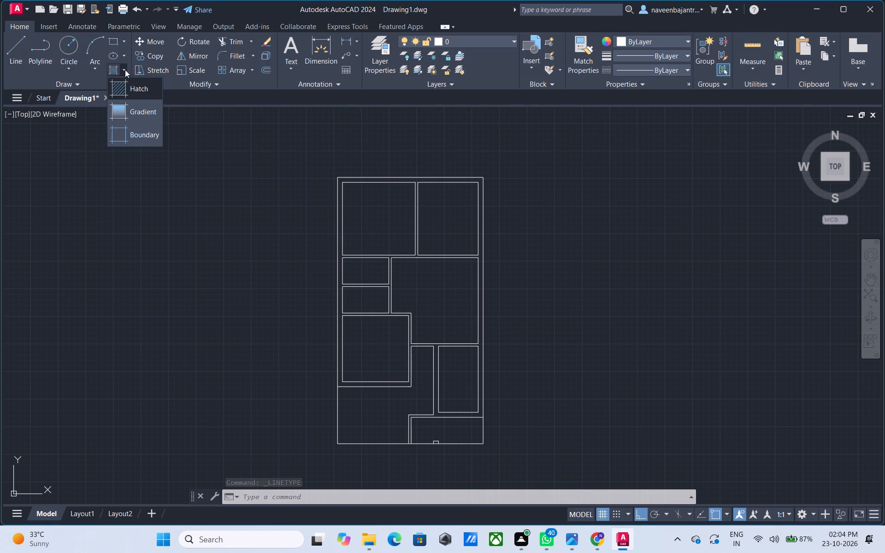
left_click(115, 67)
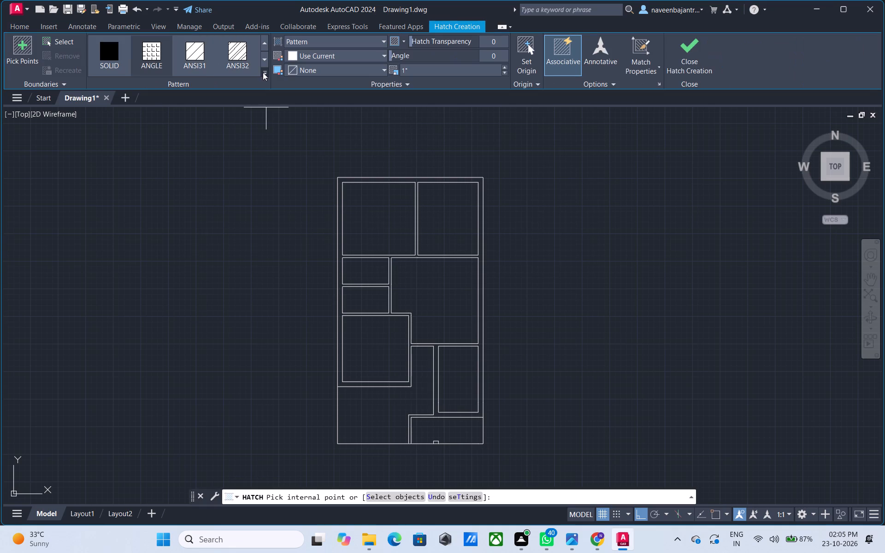
left_click(263, 72)
scroll(179, 130, "down", 11)
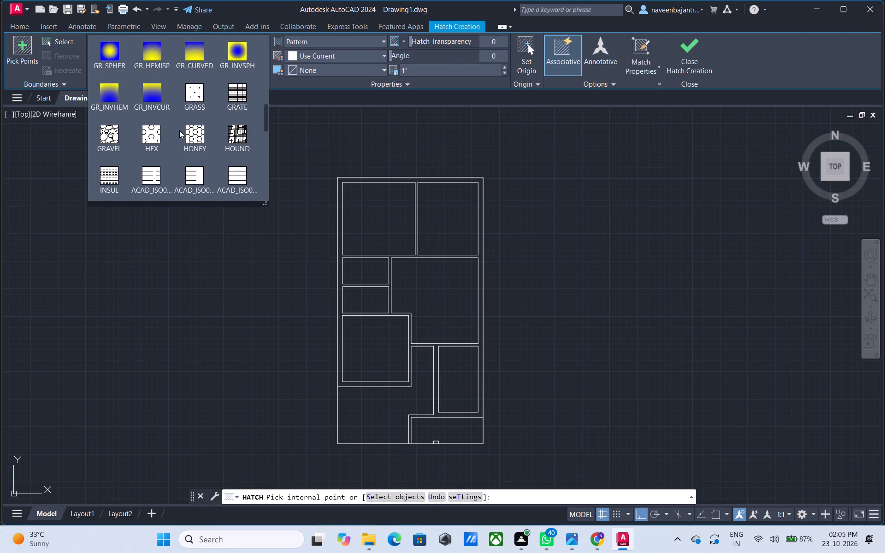
scroll(179, 130, "down", 18)
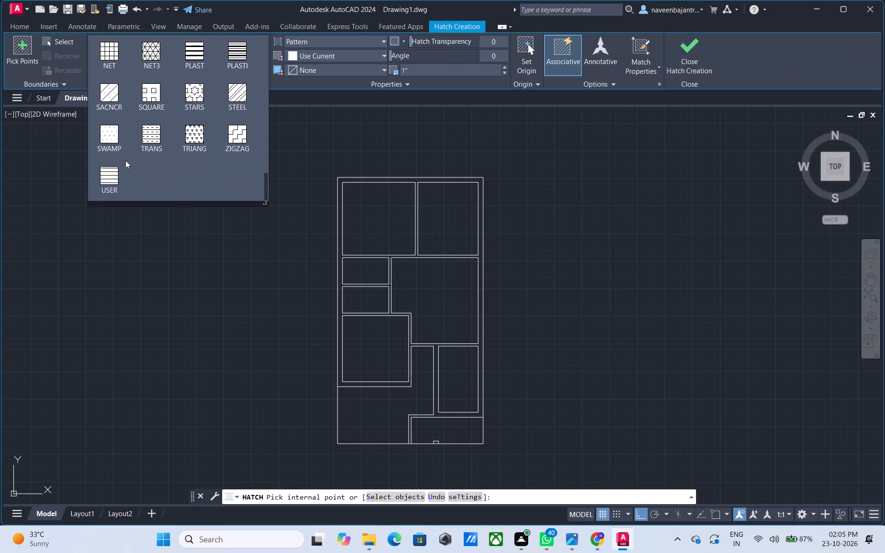
left_click(118, 173)
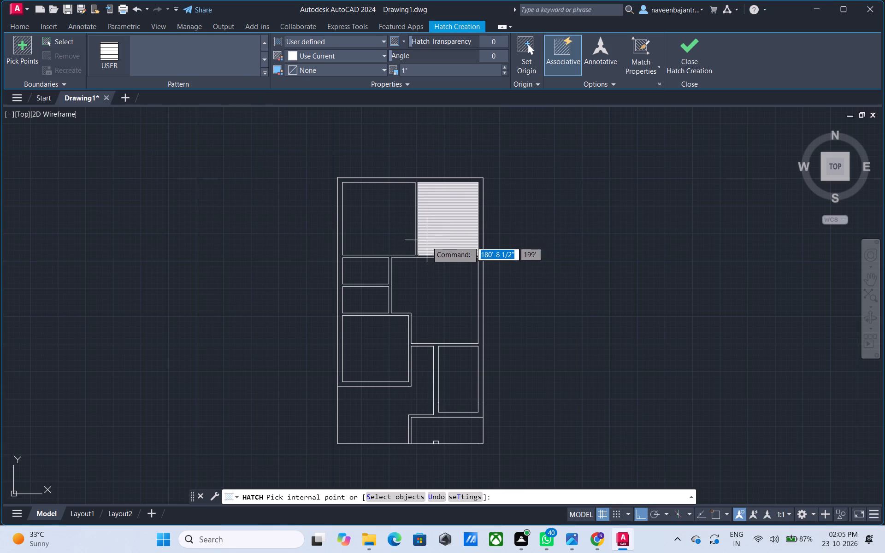
scroll(427, 281, "up", 3)
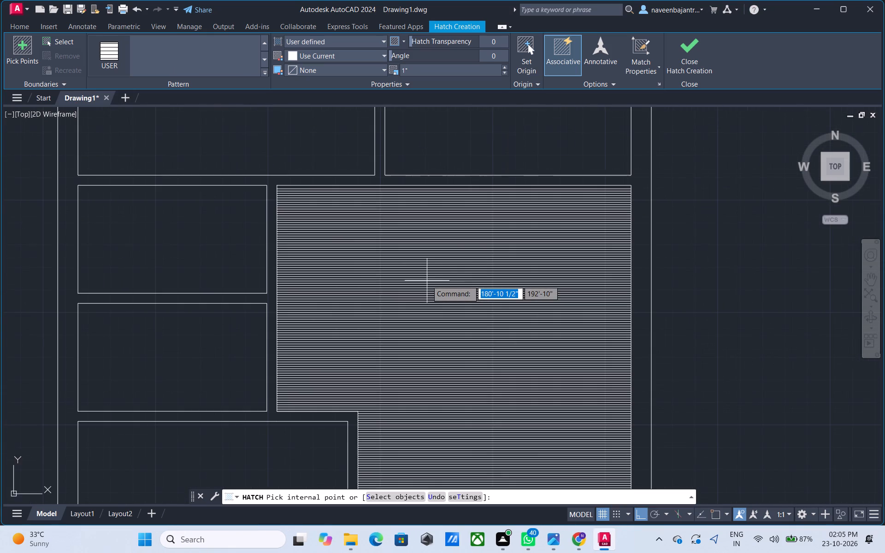
scroll(427, 281, "up", 1)
scroll(427, 281, "down", 3)
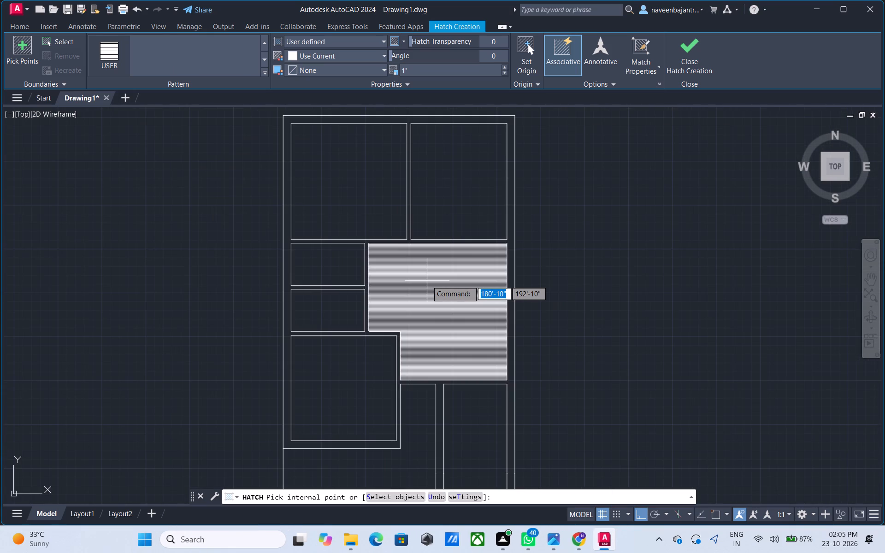
scroll(427, 281, "down", 1)
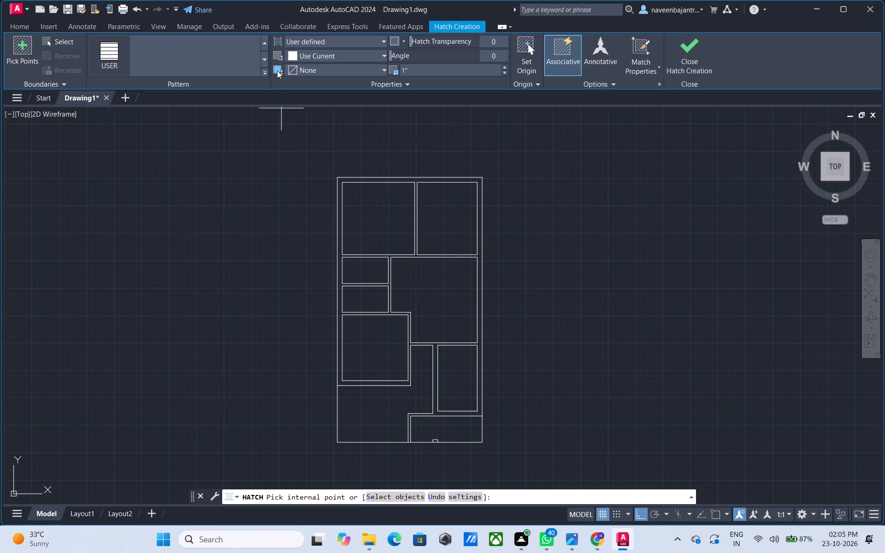
Preview the ZIGZAG, TRIANG, TRANS and SWAMP hatch patterns in turn on the plan's walls and rooms.
left_click(265, 71)
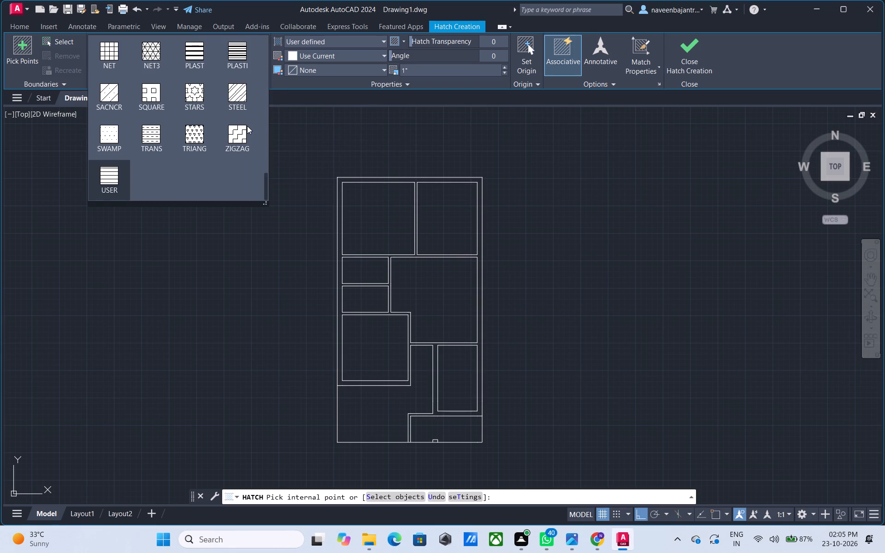
left_click(246, 128)
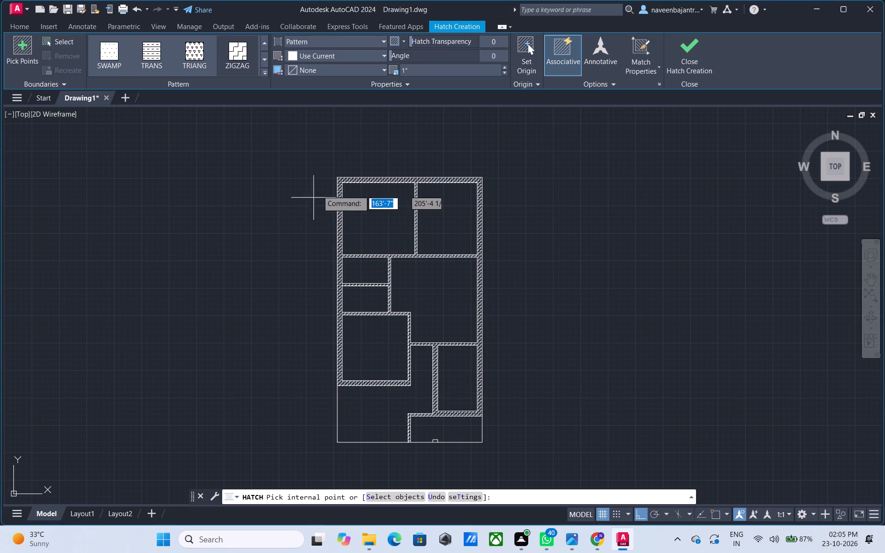
left_click(197, 64)
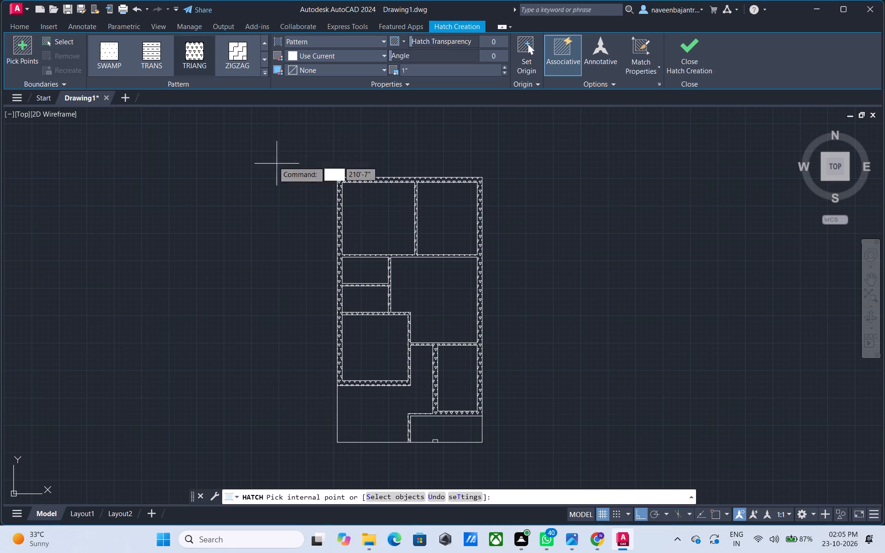
left_click(151, 48)
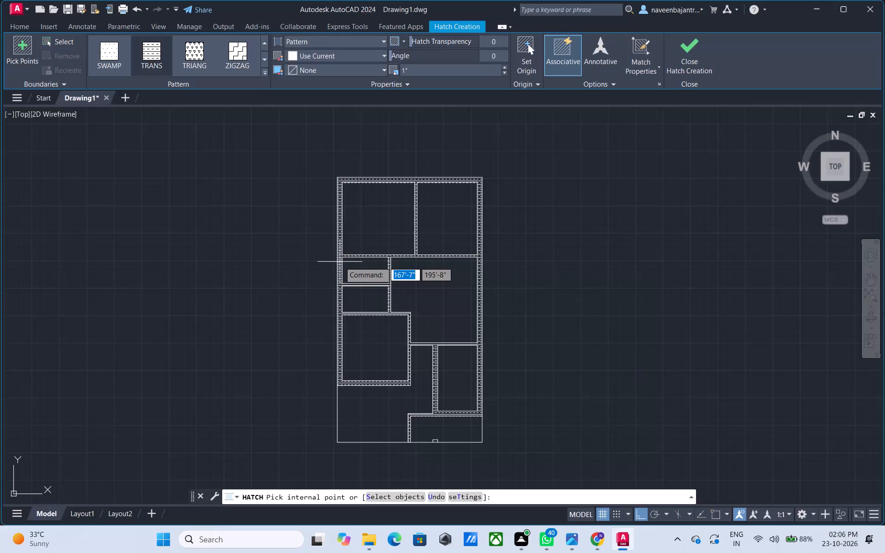
left_click(113, 61)
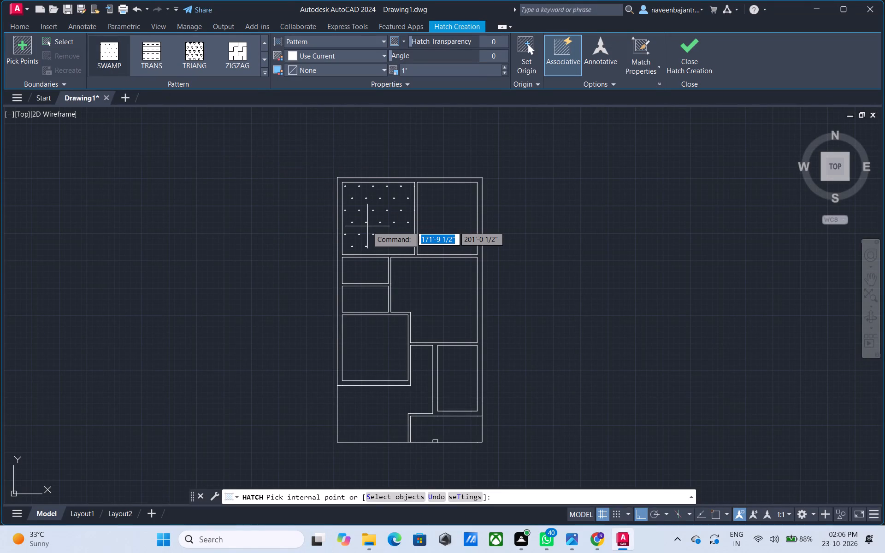
scroll(367, 226, "up", 4)
scroll(367, 226, "down", 2)
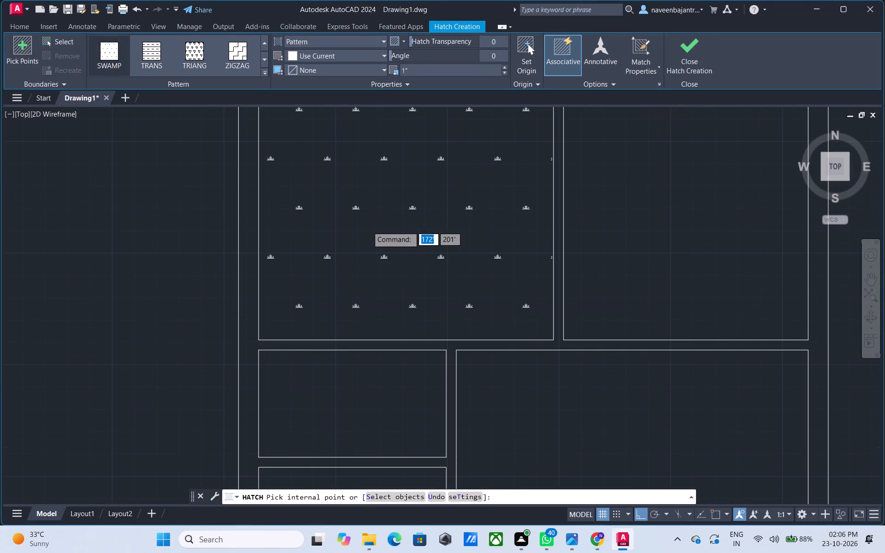
scroll(367, 226, "down", 1)
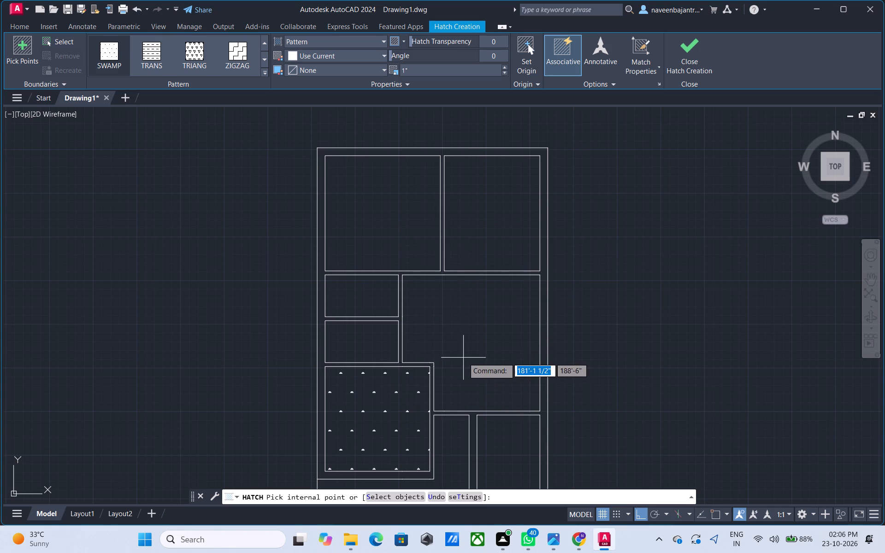
scroll(463, 358, "down", 1)
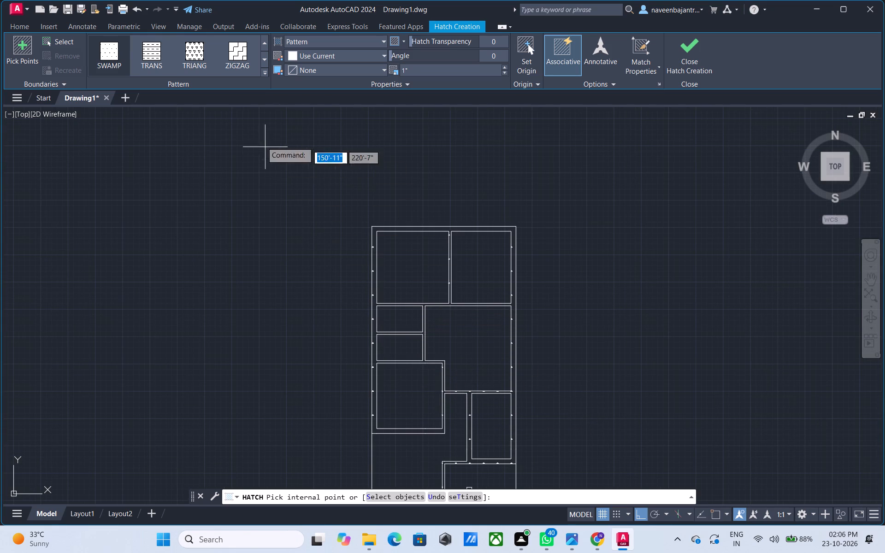
Try the STEEL, STARS and SQUARE hatch patterns in turn for the floor plan.
left_click(265, 71)
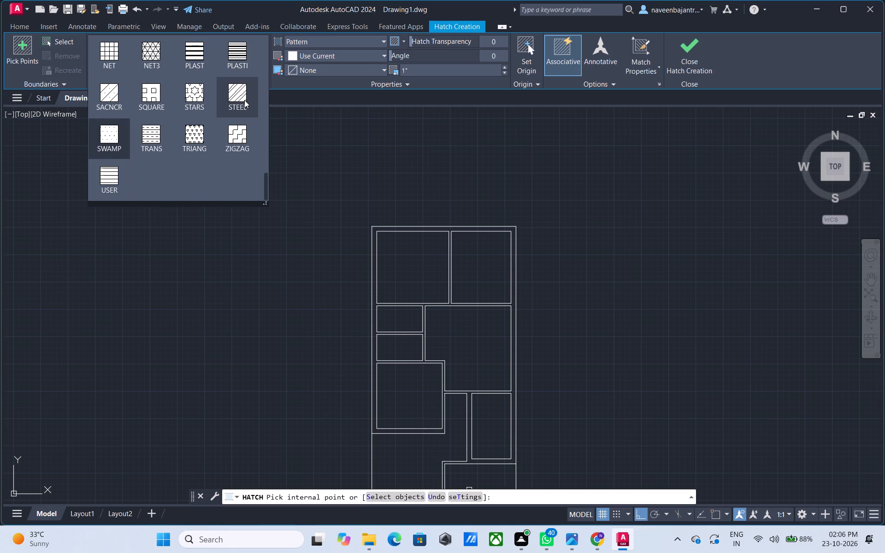
scroll(244, 100, "up", 1)
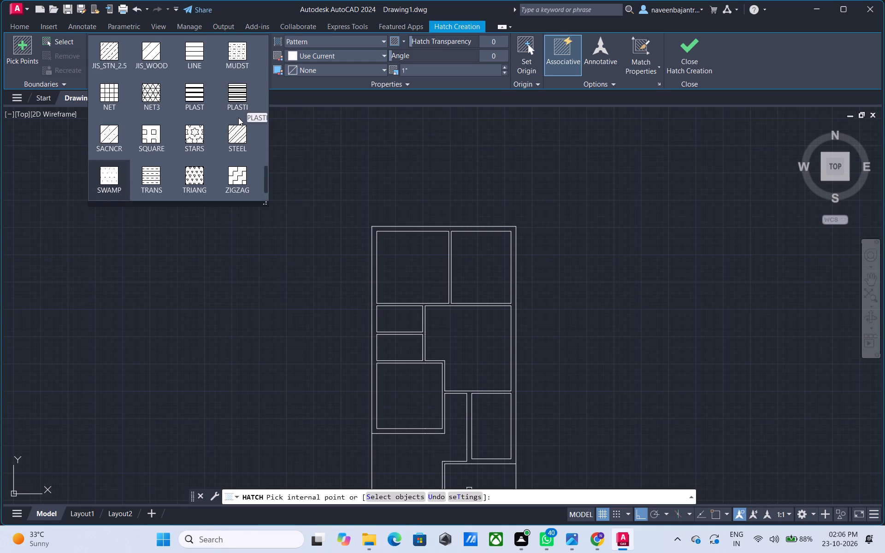
scroll(238, 118, "up", 1)
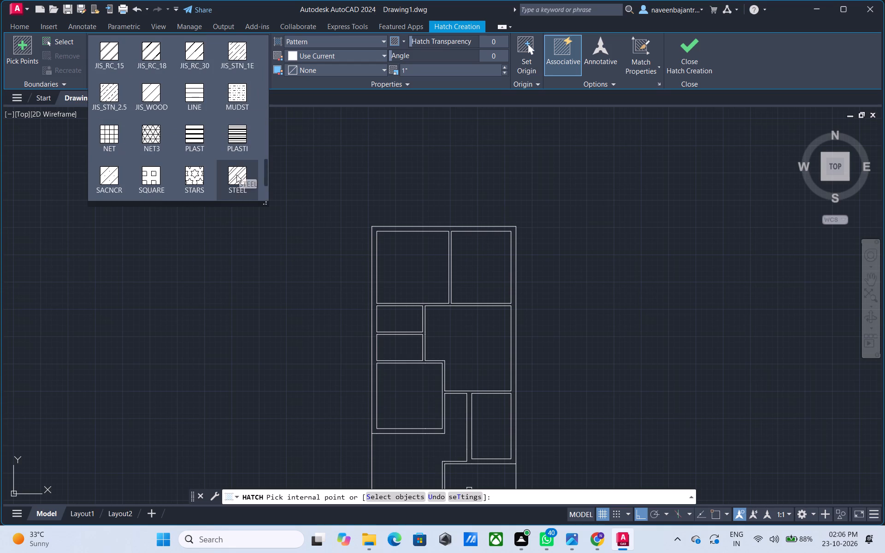
left_click(236, 175)
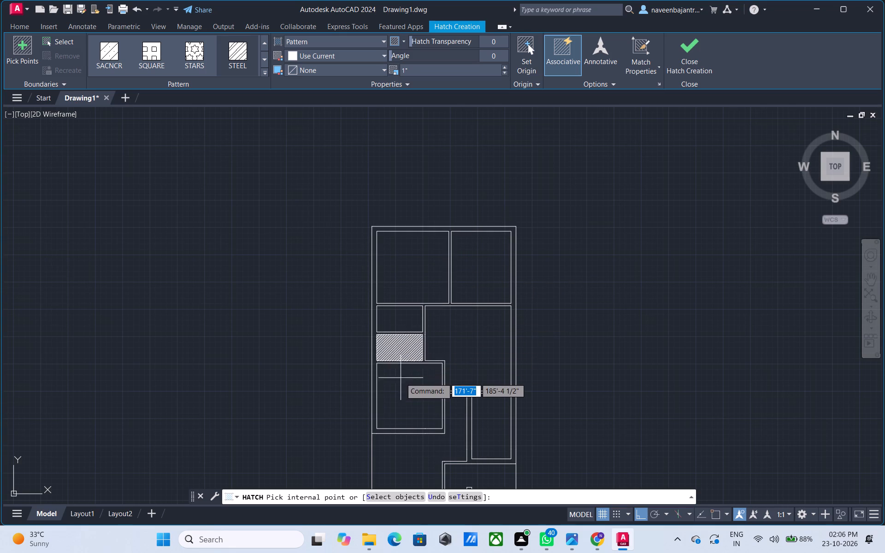
left_click(266, 75)
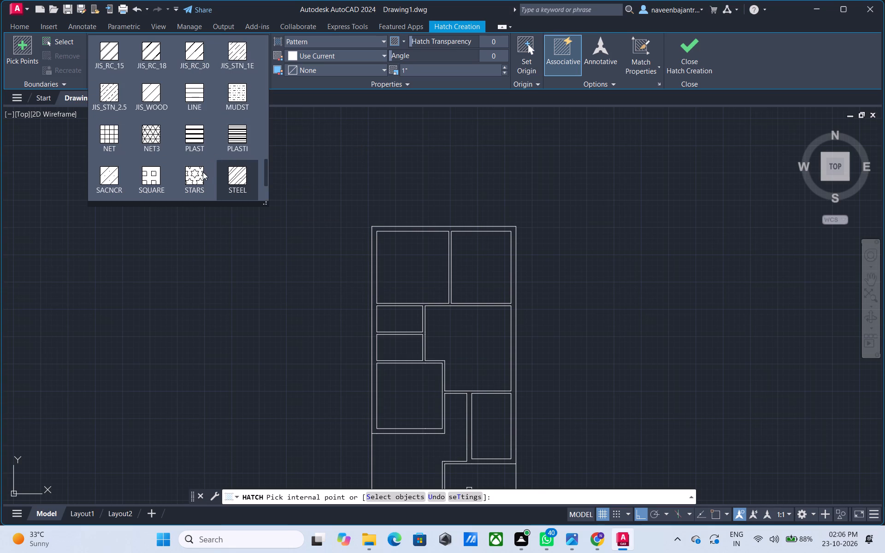
left_click(203, 172)
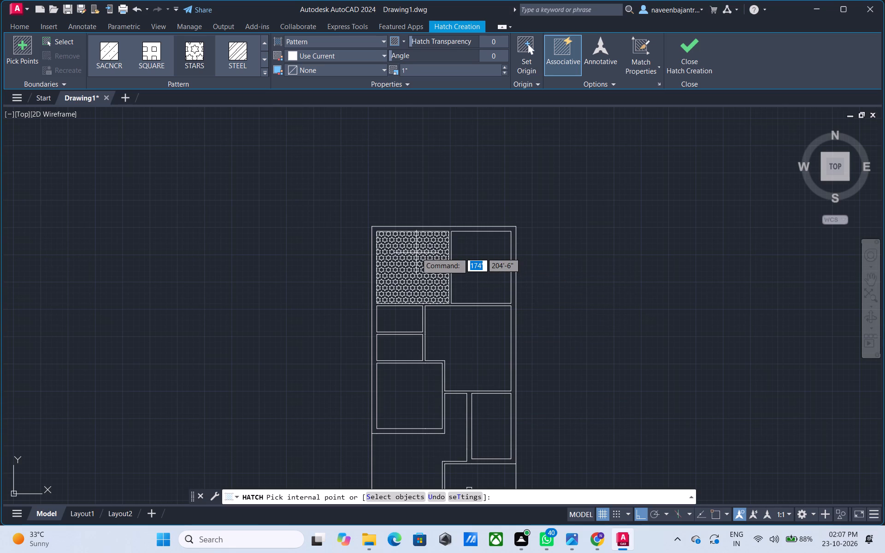
left_click(268, 74)
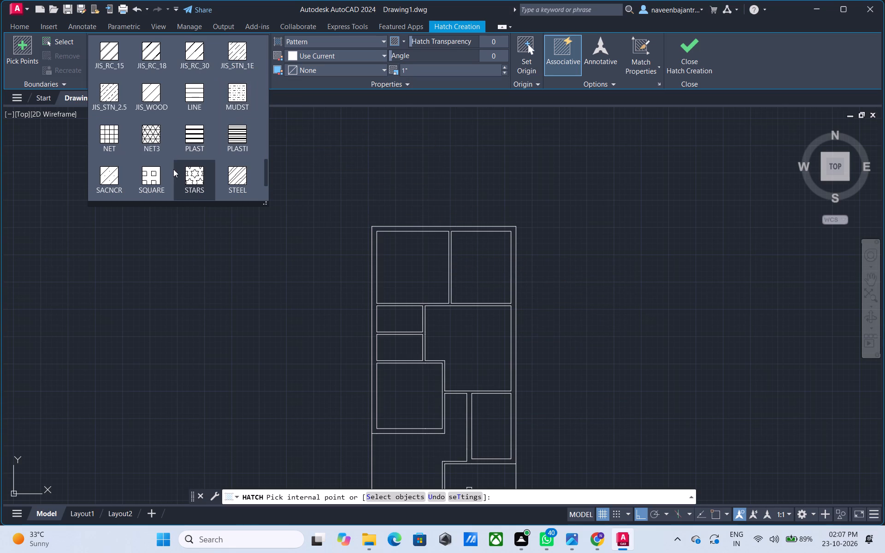
left_click(159, 175)
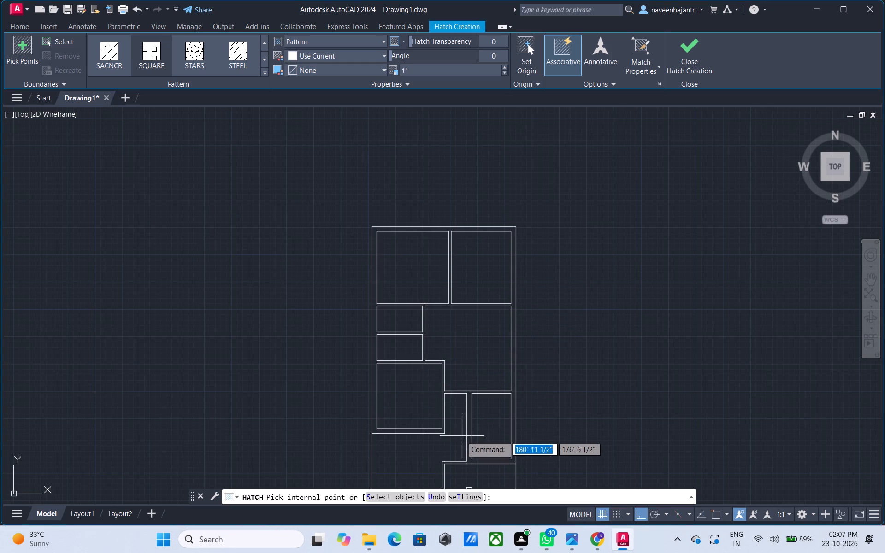
Preview the SACNCR hatch pattern in the upper-left room, the front area and the small side room.
left_click(262, 73)
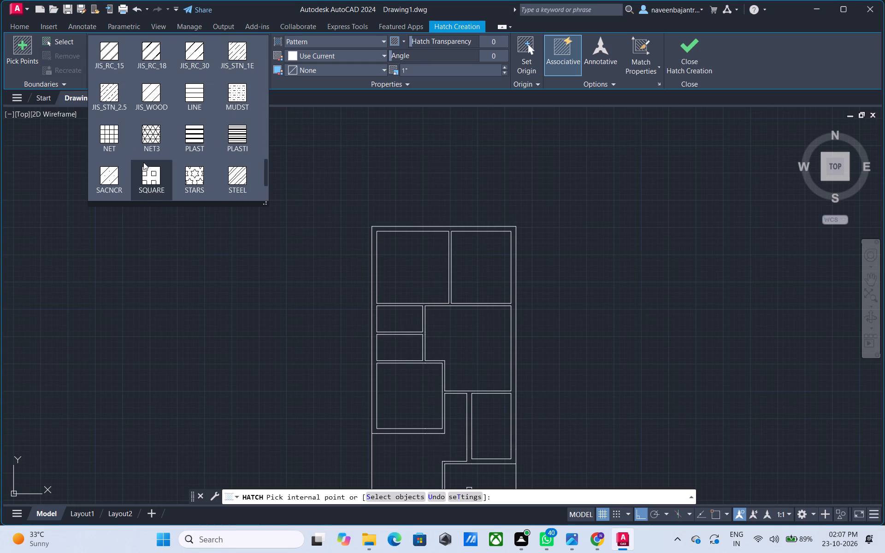
left_click(124, 176)
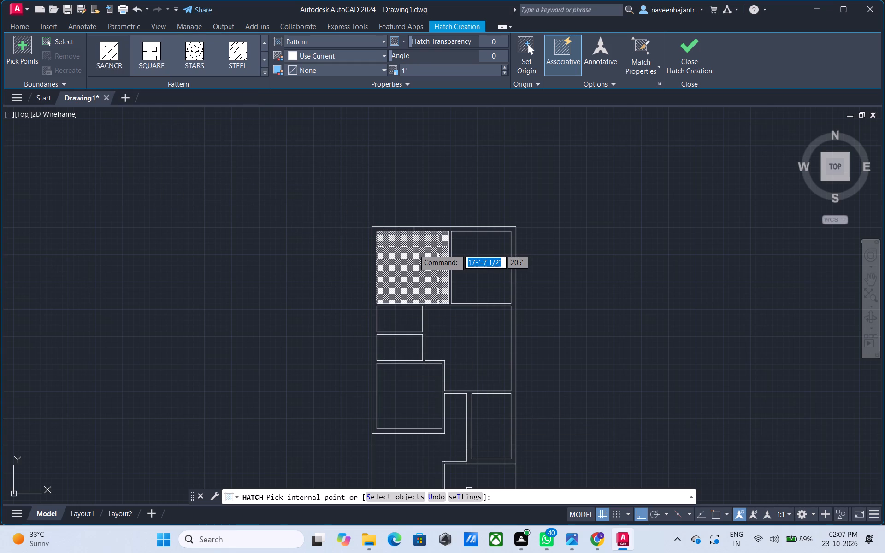
scroll(421, 262, "up", 4)
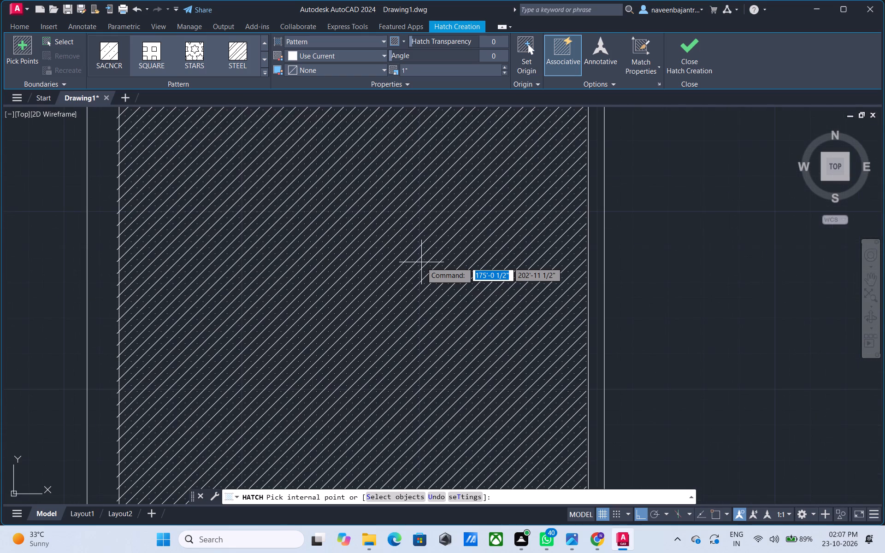
scroll(421, 262, "down", 6)
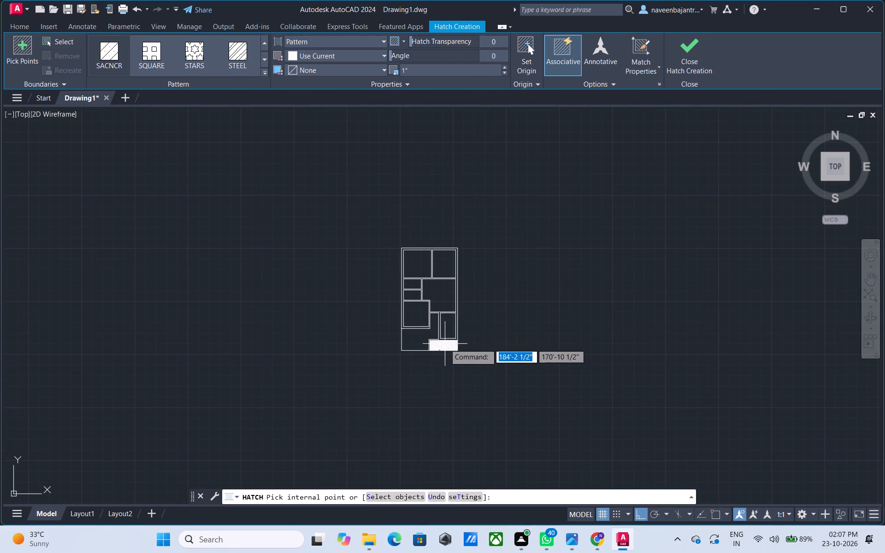
scroll(445, 344, "up", 4)
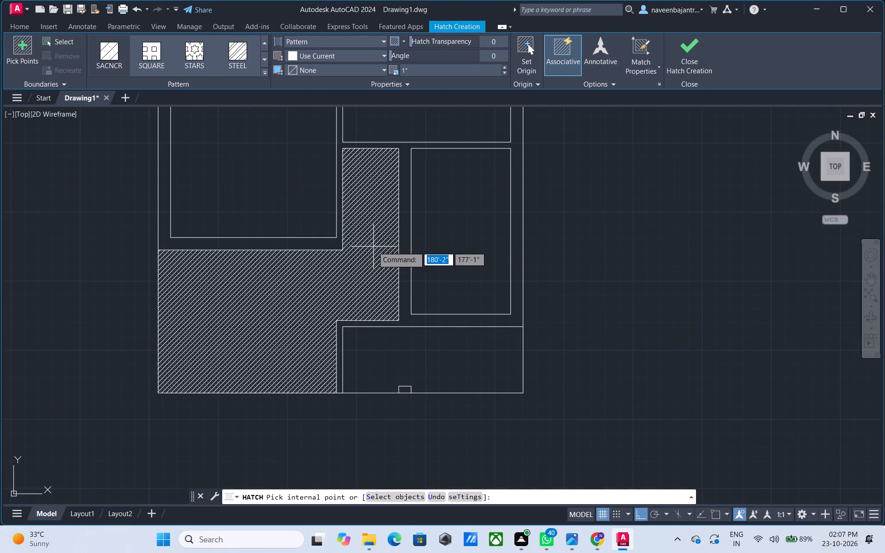
scroll(262, 190, "down", 3)
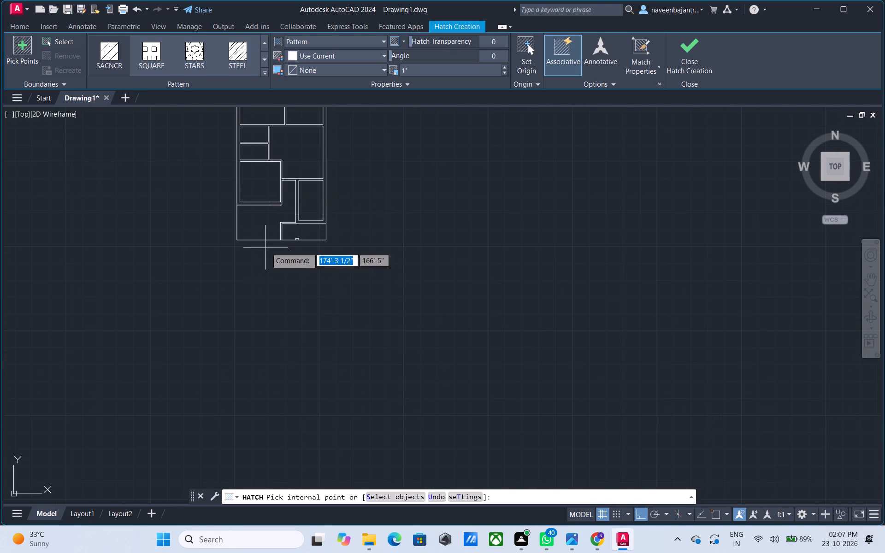
scroll(271, 279, "down", 2)
scroll(254, 196, "up", 2)
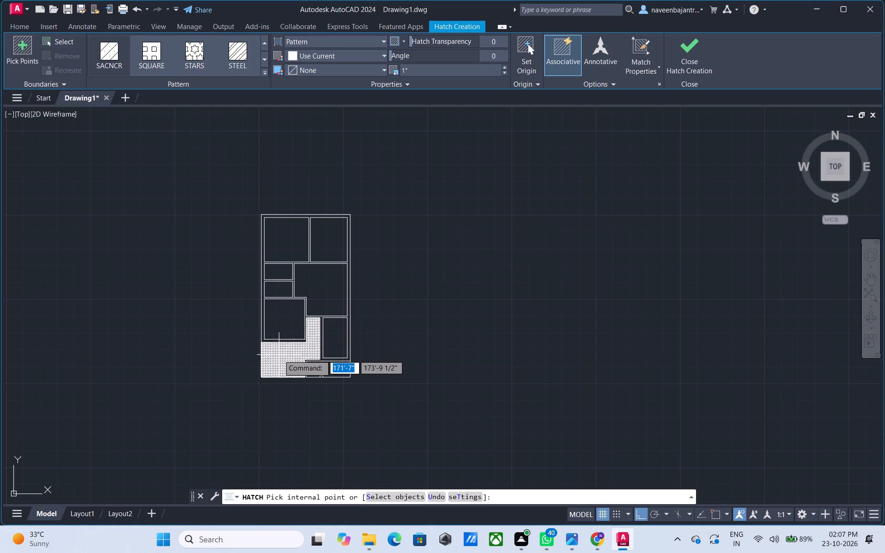
scroll(279, 355, "up", 2)
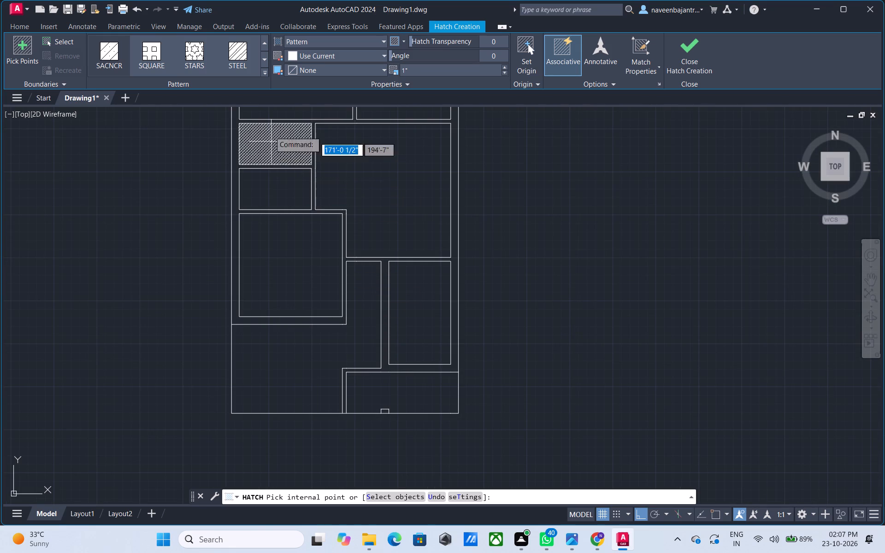
Preview the PLASTI, PLAST and NET3 hatch patterns in turn on the plan, viewing NET3 in the upper-left room.
left_click(262, 74)
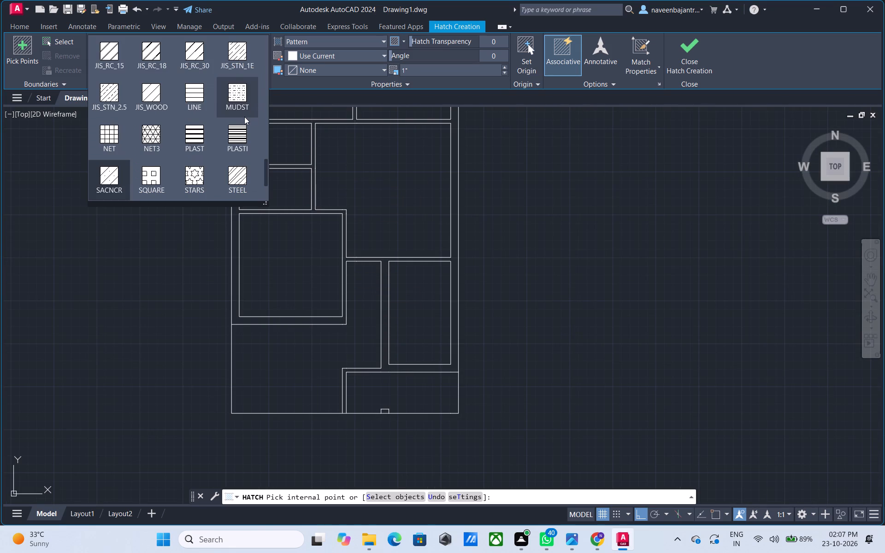
scroll(244, 117, "up", 1)
left_click(236, 176)
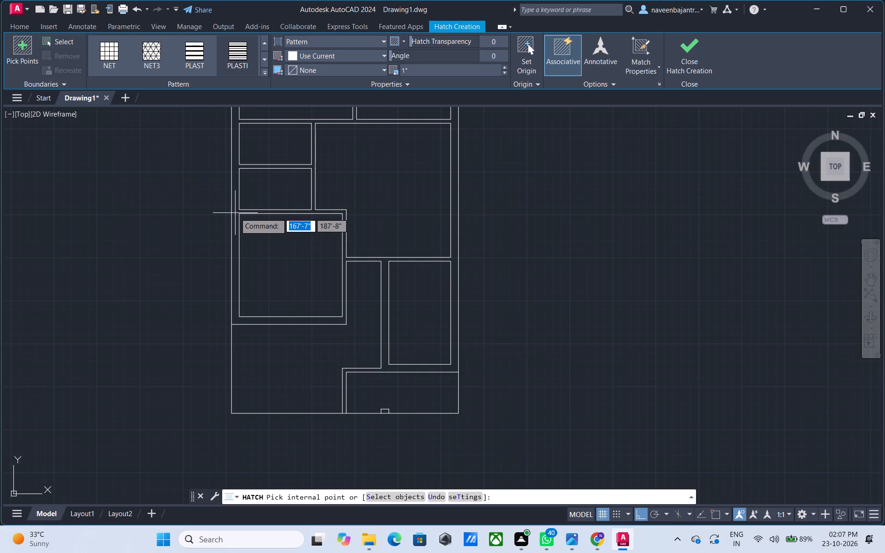
scroll(235, 213, "down", 2)
scroll(240, 106, "up", 1)
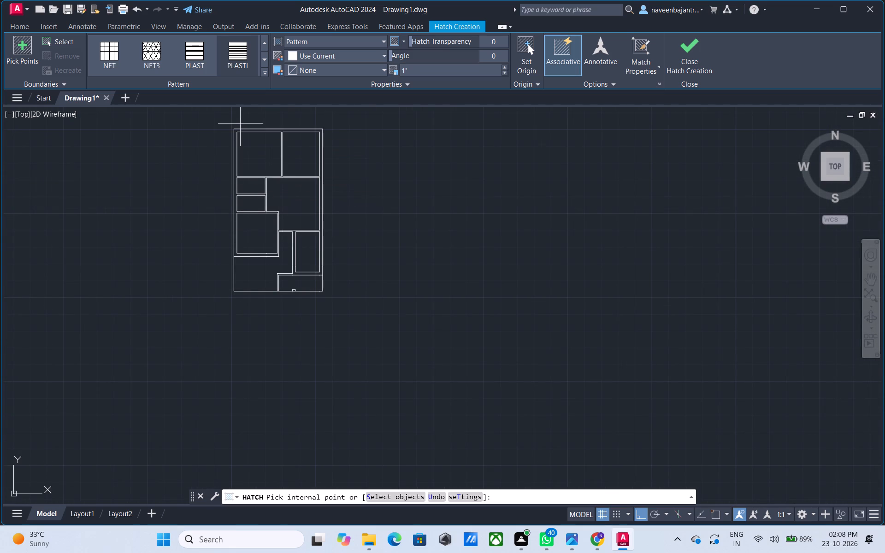
scroll(240, 106, "up", 4)
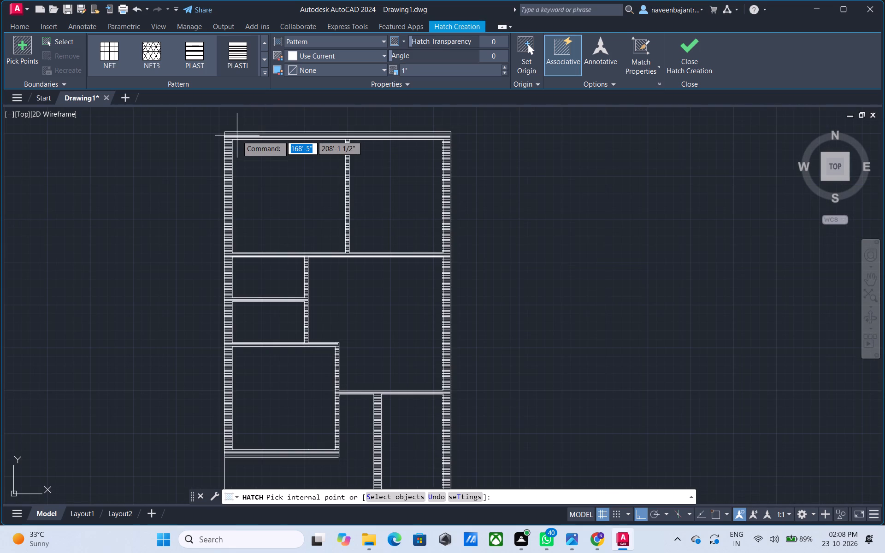
left_click(263, 76)
left_click(199, 176)
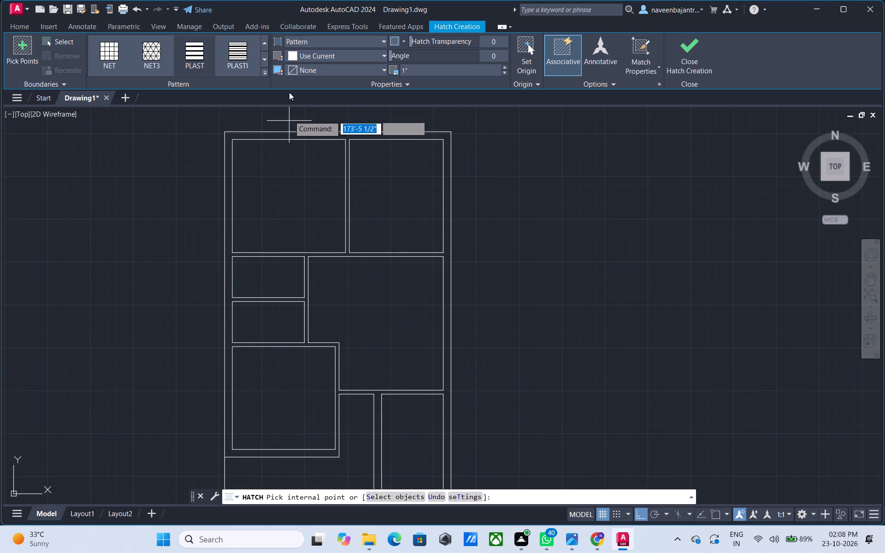
left_click(268, 71)
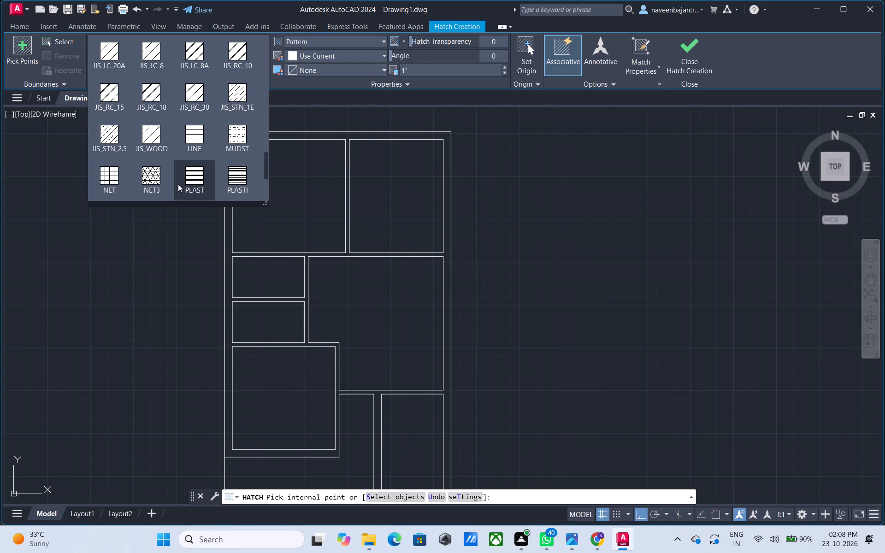
left_click(167, 187)
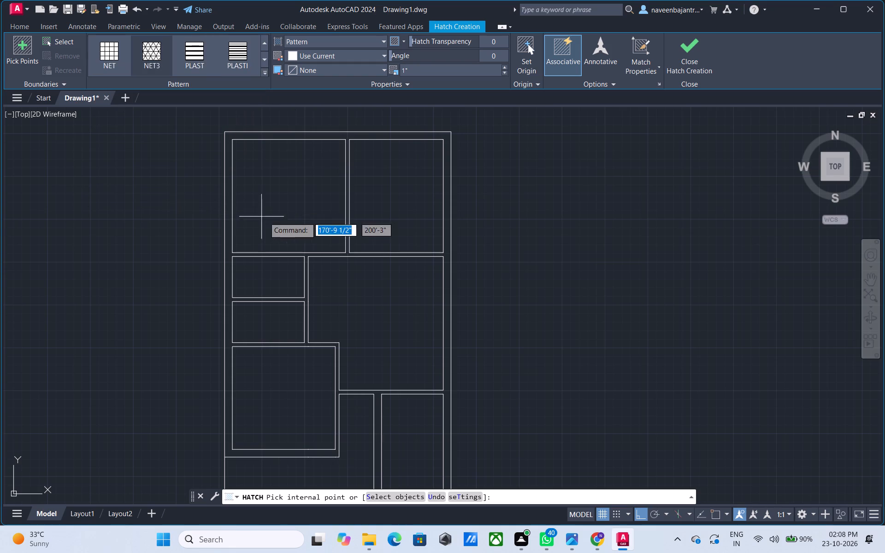
scroll(305, 221, "up", 4)
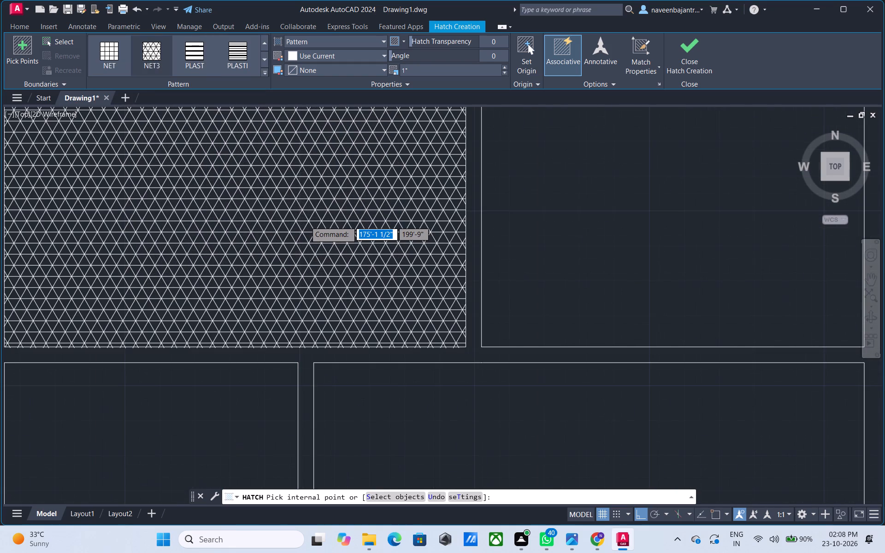
scroll(305, 221, "down", 3)
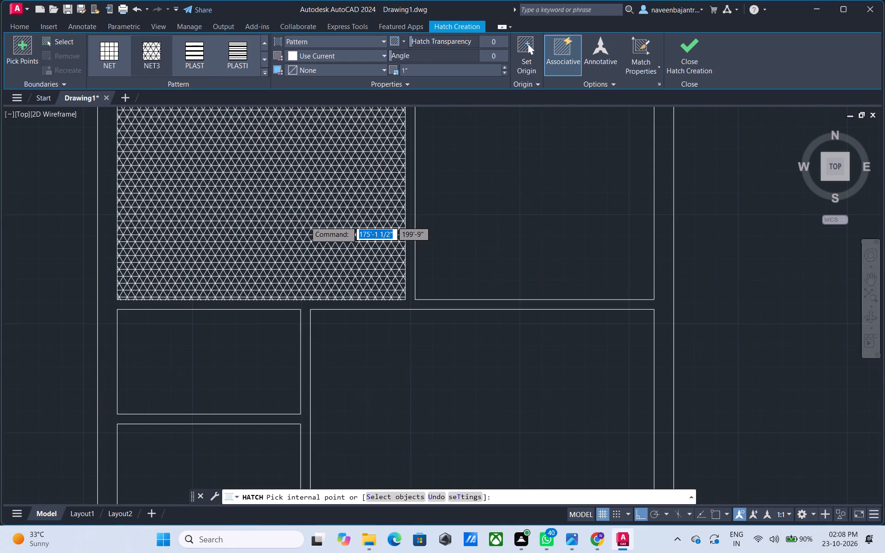
scroll(305, 221, "down", 1)
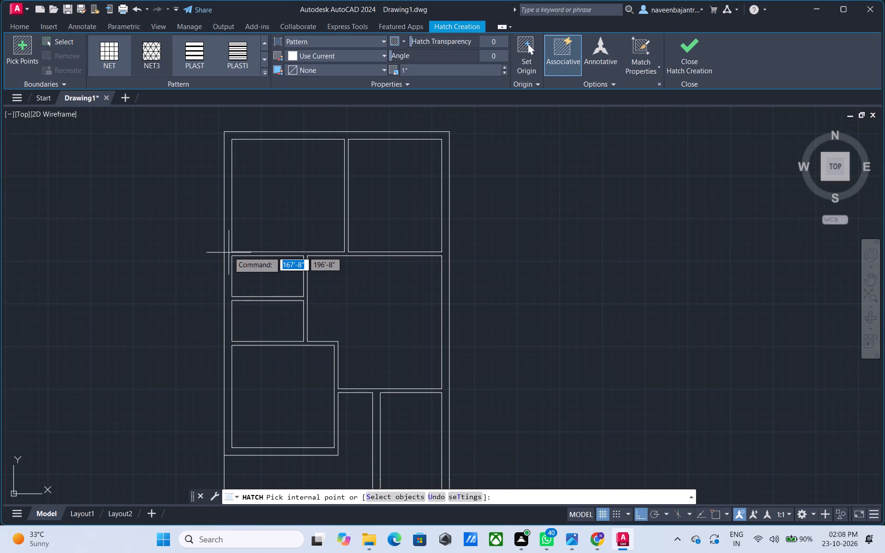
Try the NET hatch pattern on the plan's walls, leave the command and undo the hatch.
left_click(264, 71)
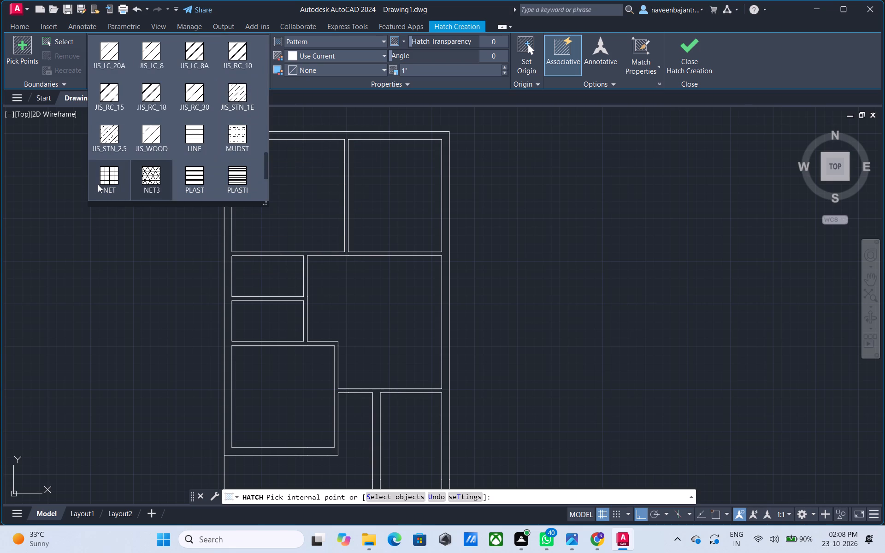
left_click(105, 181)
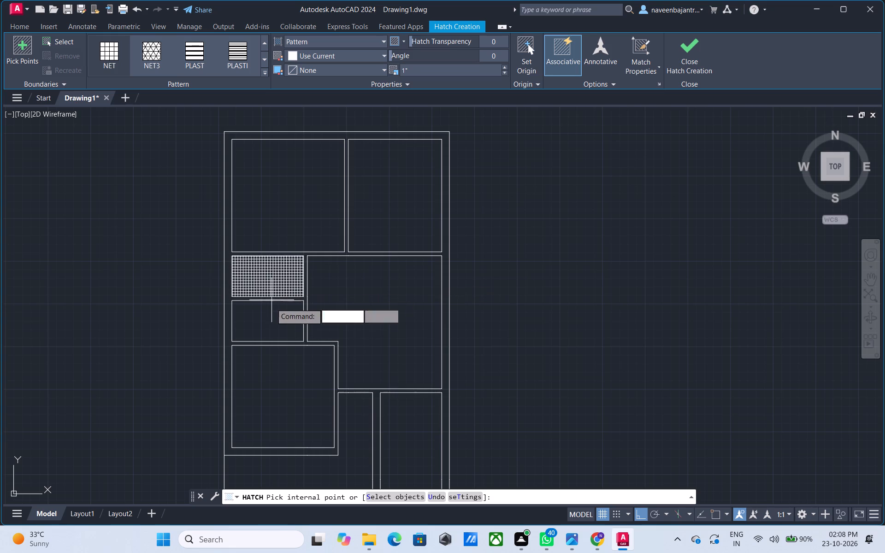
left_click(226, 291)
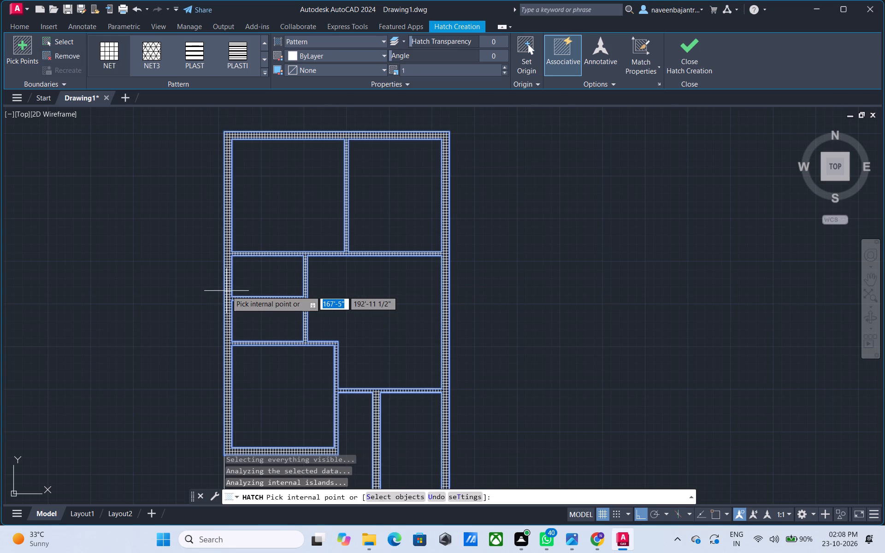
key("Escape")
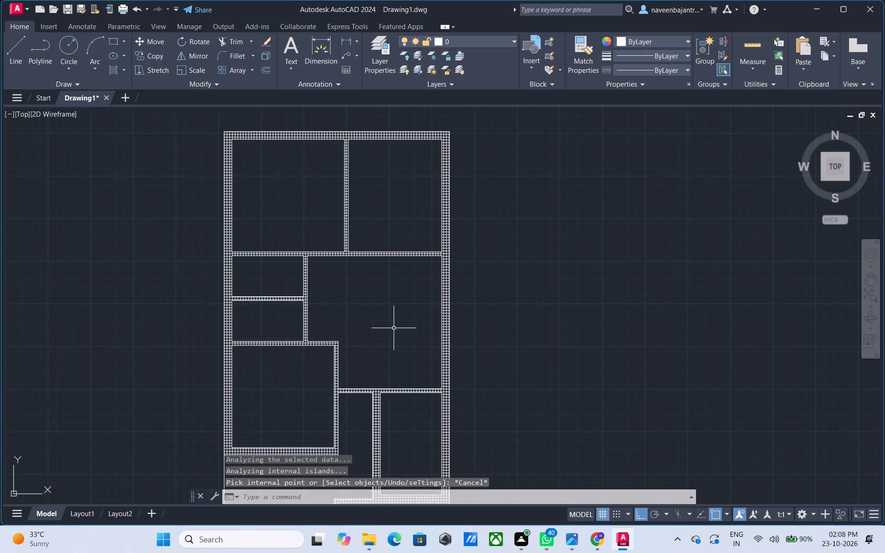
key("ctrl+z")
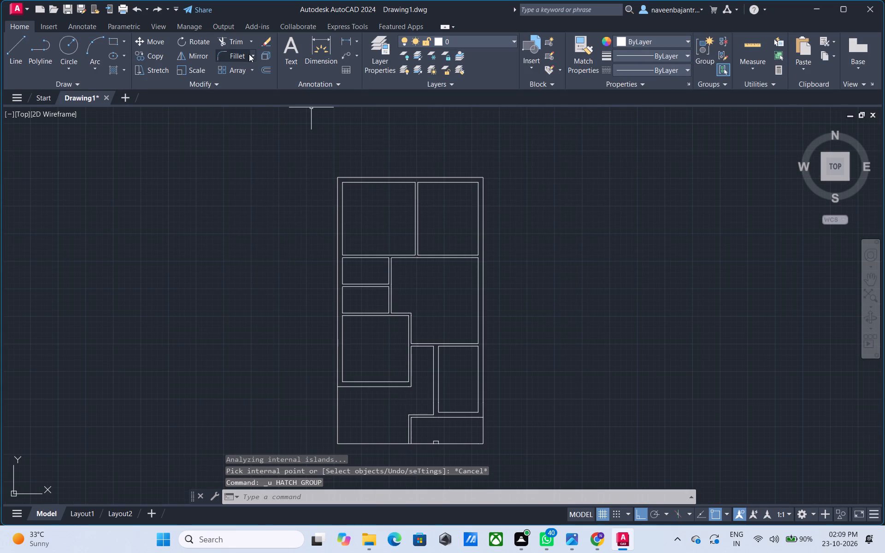
Restart the hatch and preview the ANGLE, ANSI31 and ANSI32 patterns in turn on the floor plan.
left_click(110, 66)
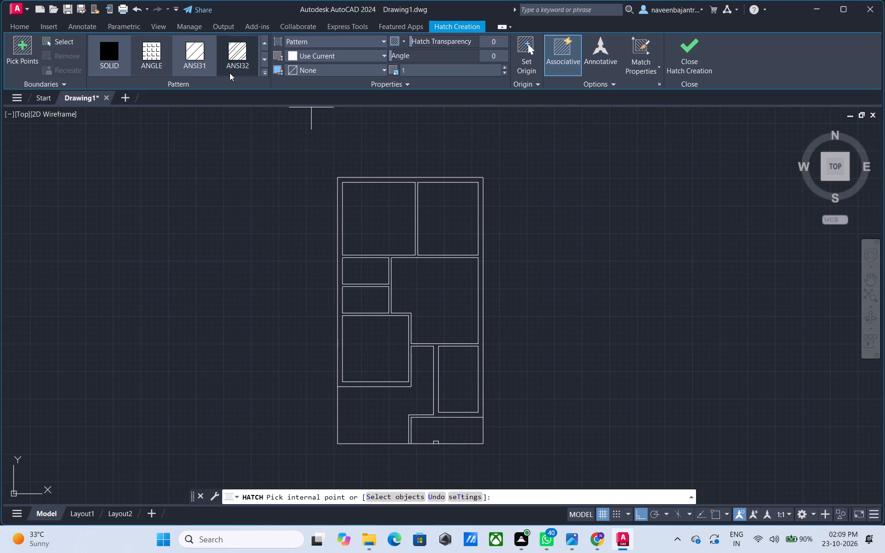
left_click(268, 71)
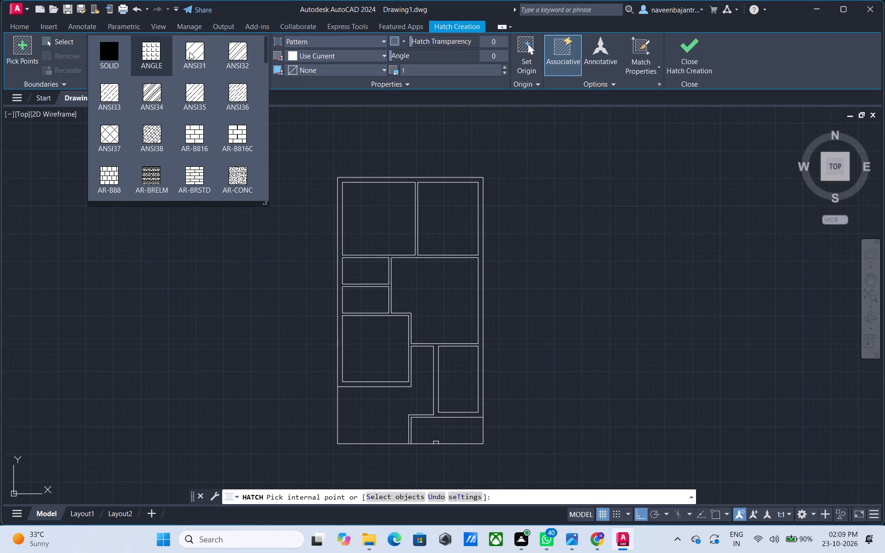
left_click(142, 50)
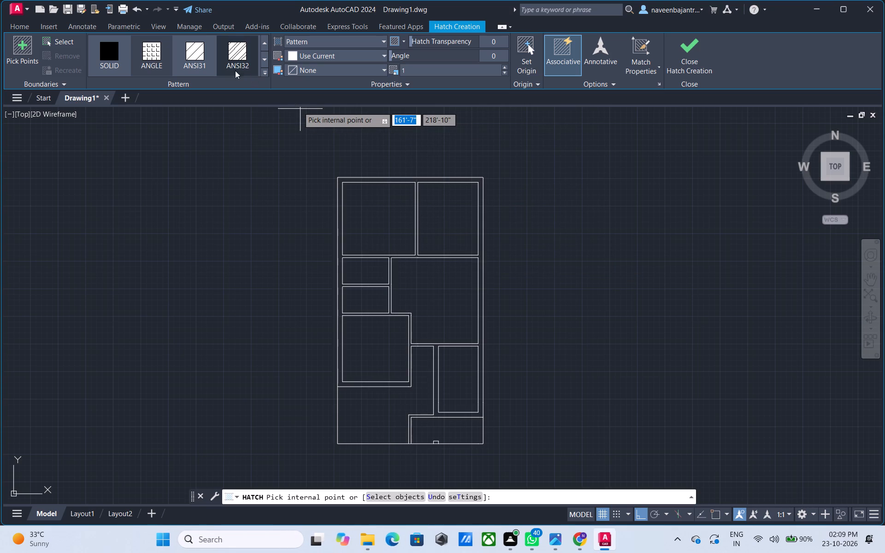
left_click(190, 54)
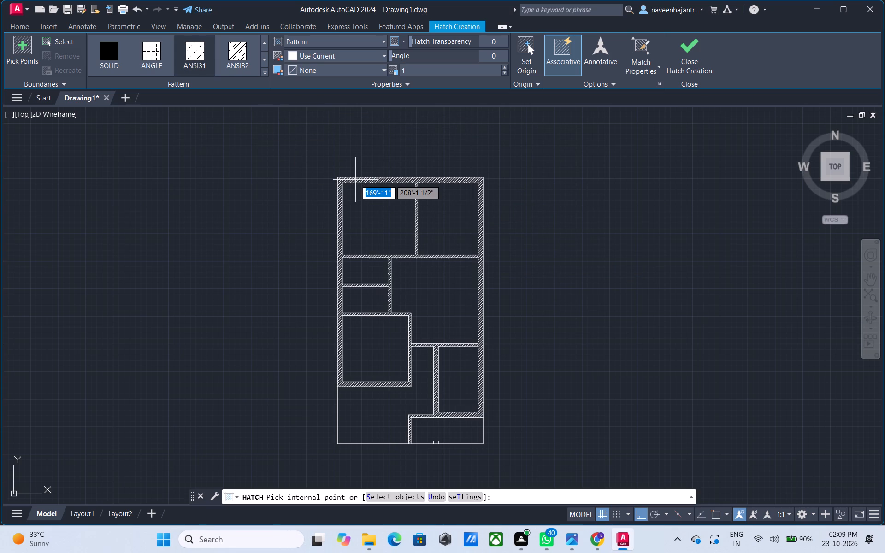
left_click(246, 50)
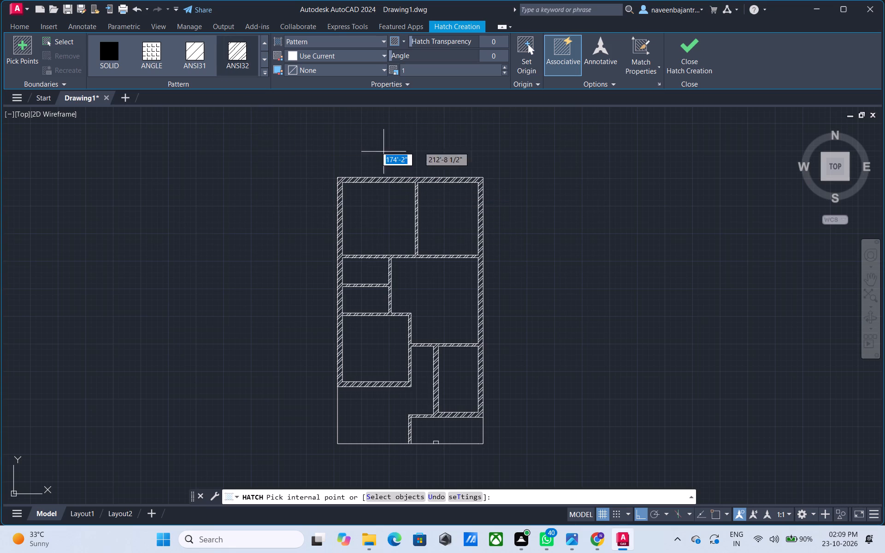
Preview the ANSI33 and ANSI34 hatch patterns in turn on the floor plan.
left_click(264, 71)
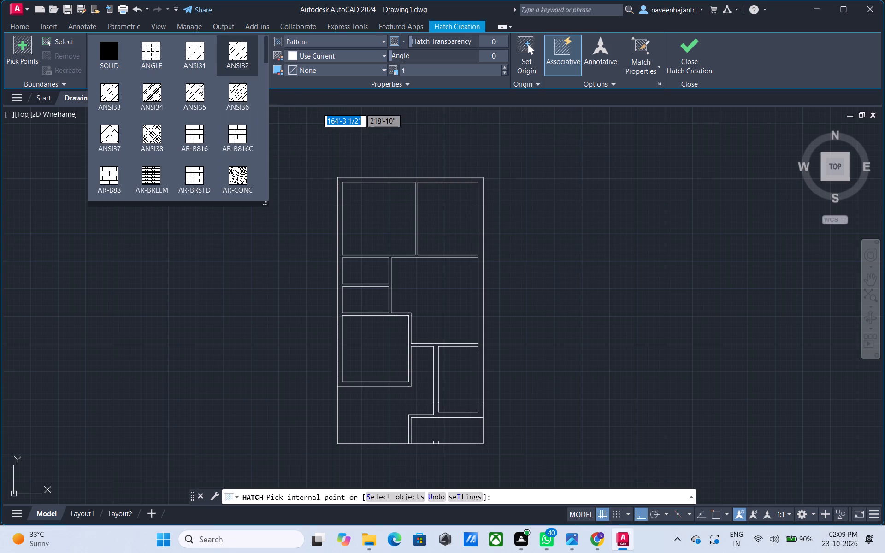
left_click(110, 99)
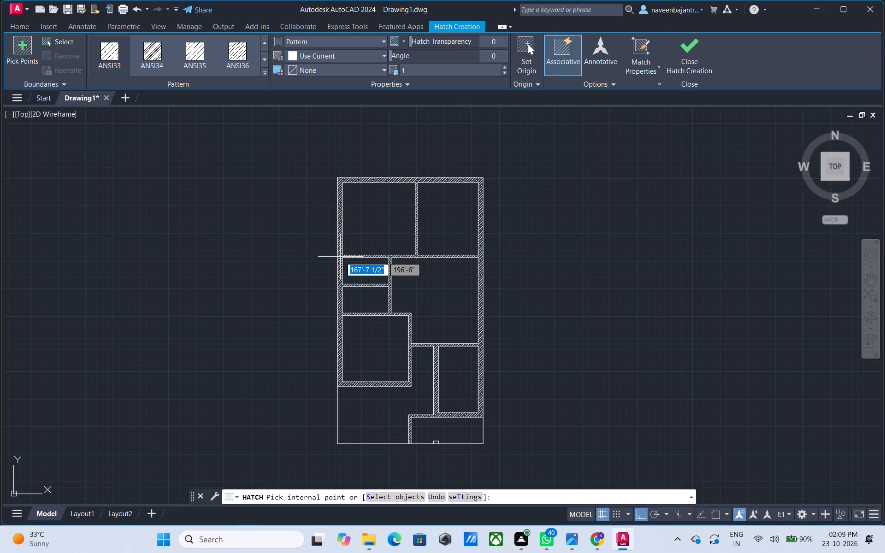
left_click(261, 76)
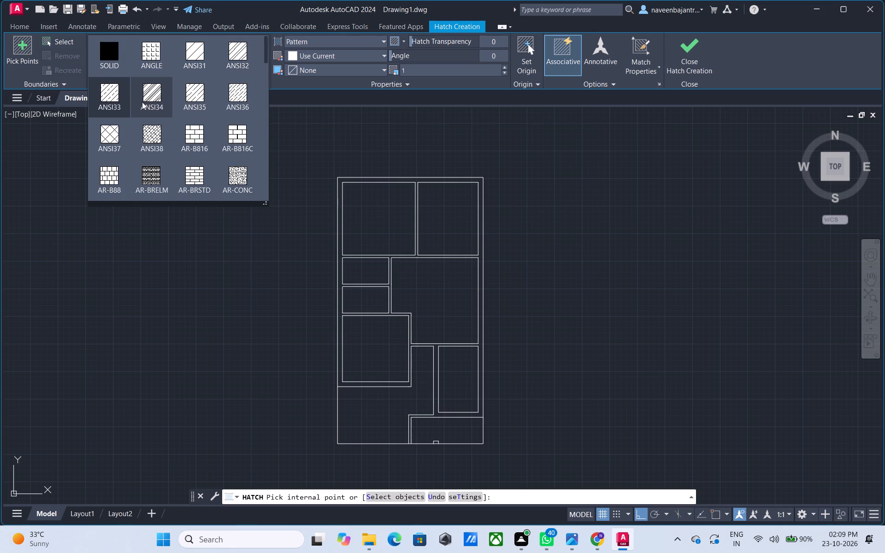
left_click(142, 102)
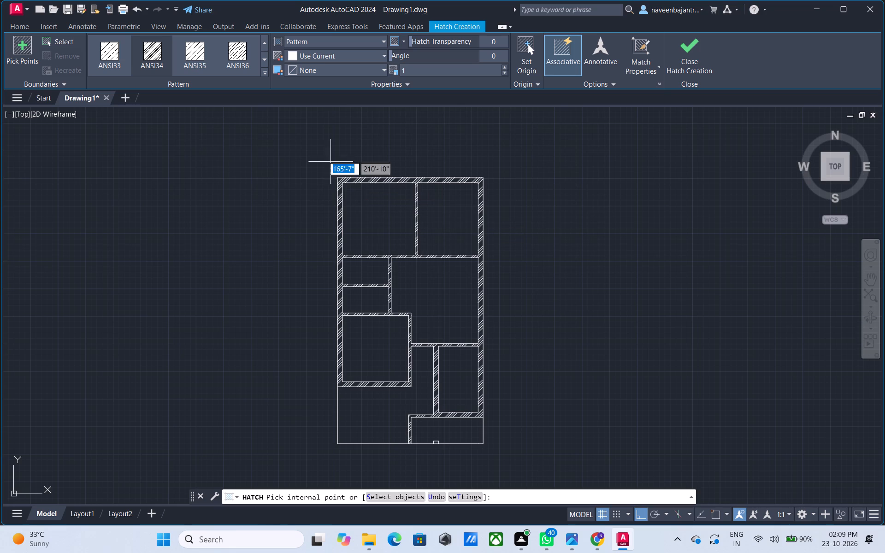
Preview the ANSI35 hatch pattern in the upper-right room and, close up, in the large central room.
left_click(205, 55)
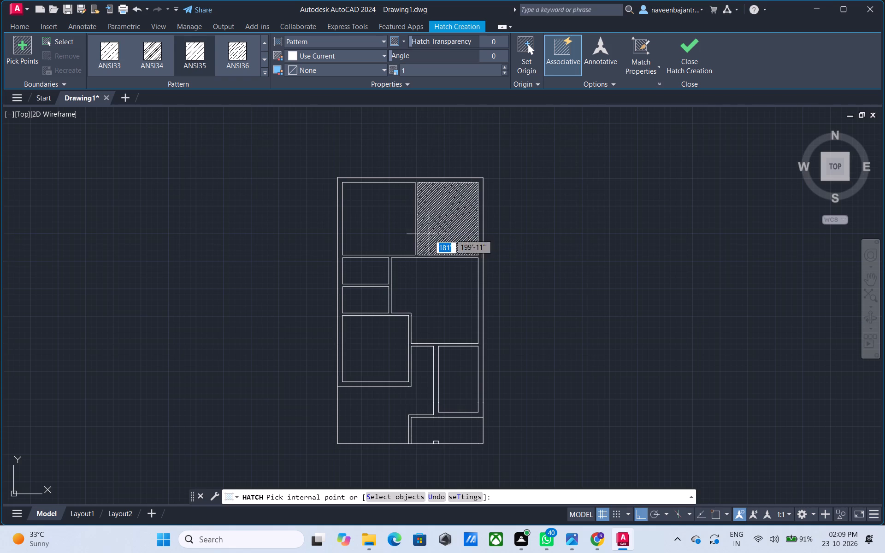
scroll(408, 277, "up", 1)
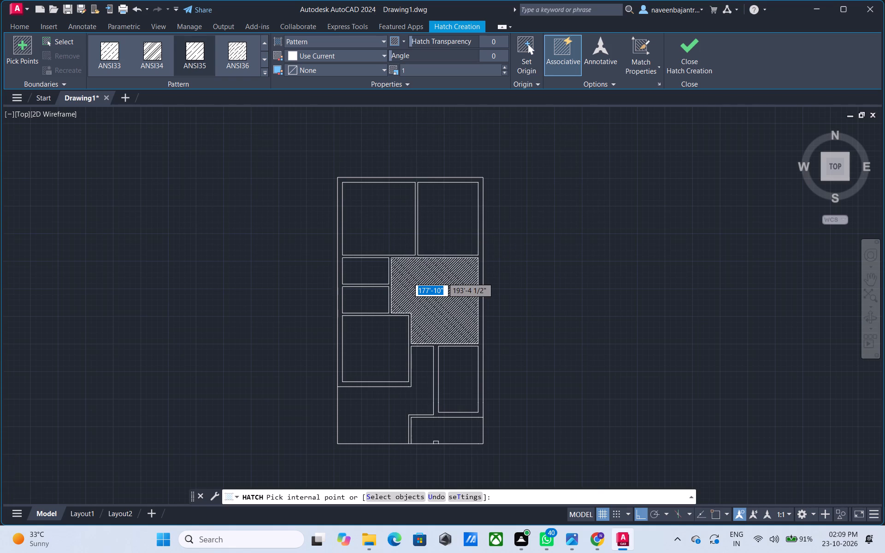
scroll(408, 277, "up", 3)
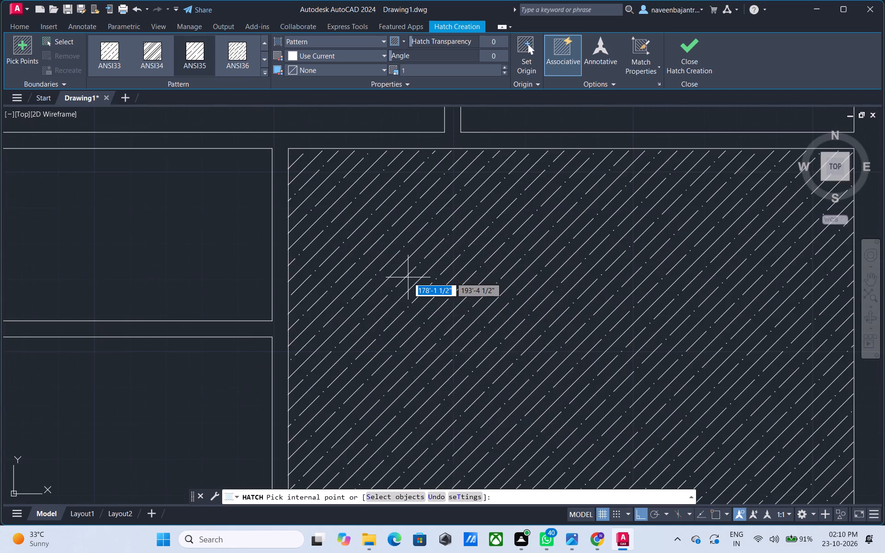
scroll(408, 277, "down", 3)
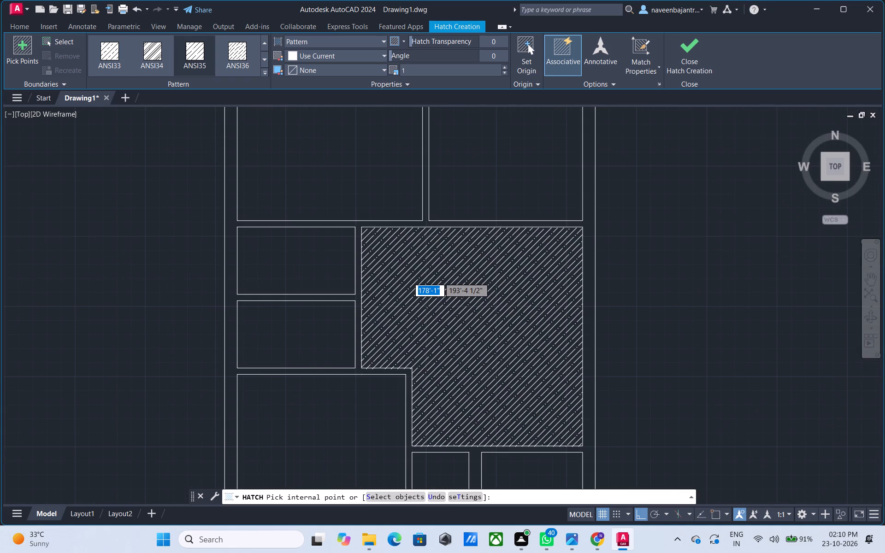
scroll(408, 277, "down", 1)
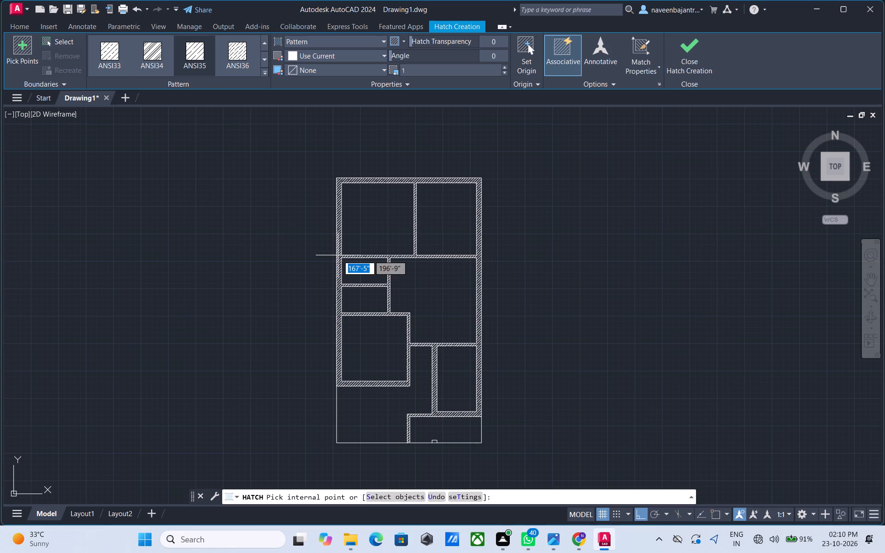
Preview the ANSI36, ANSI37 and ANSI38 hatch patterns in turn on the floor plan.
left_click(242, 57)
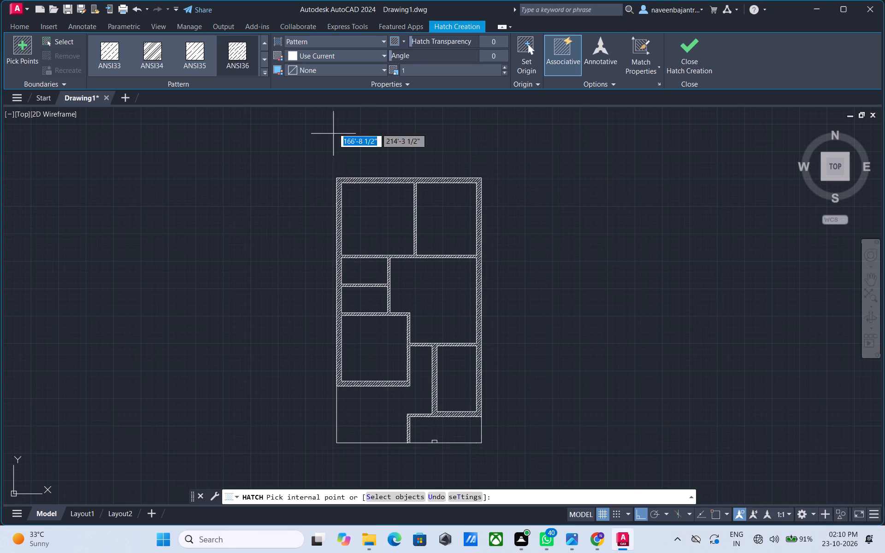
left_click(267, 71)
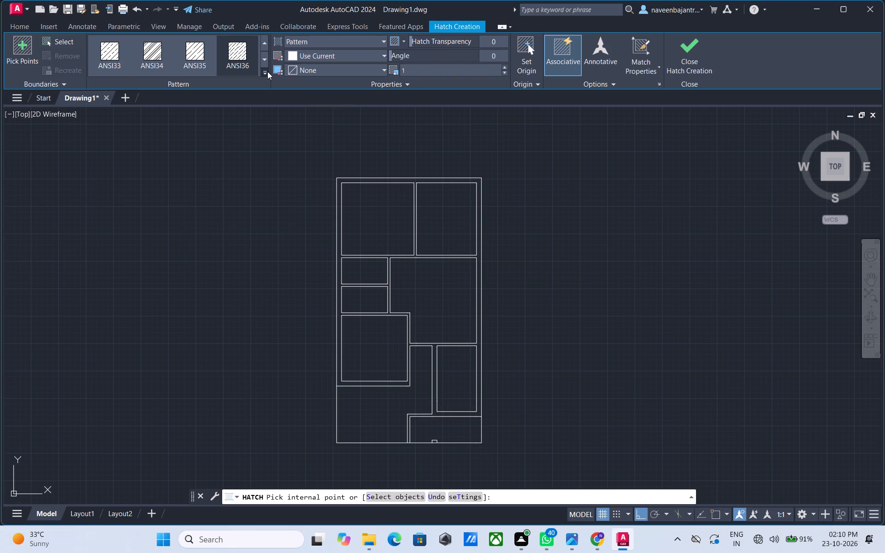
scroll(228, 107, "down", 1)
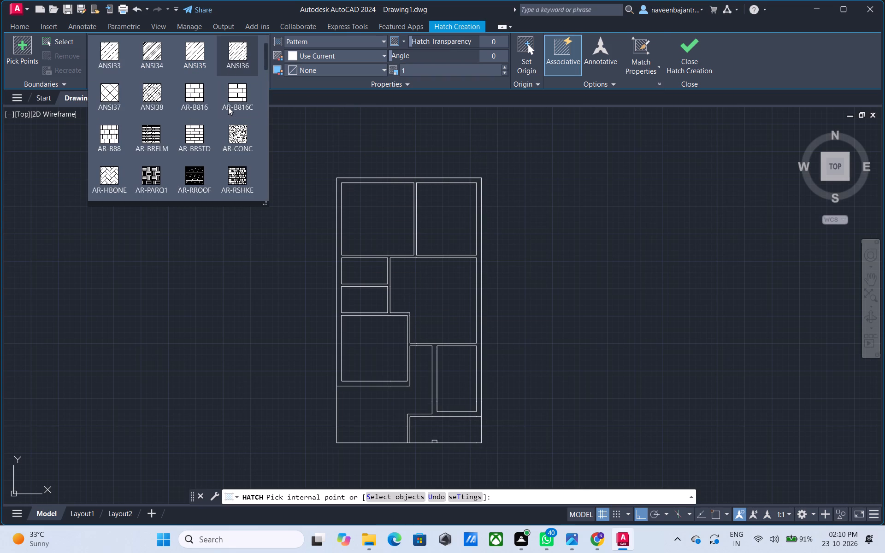
scroll(228, 107, "down", 1)
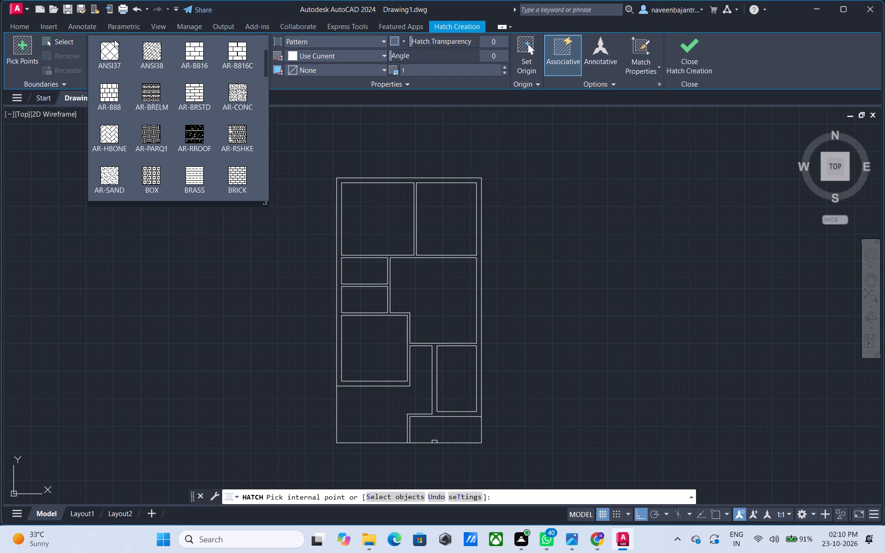
left_click(114, 40)
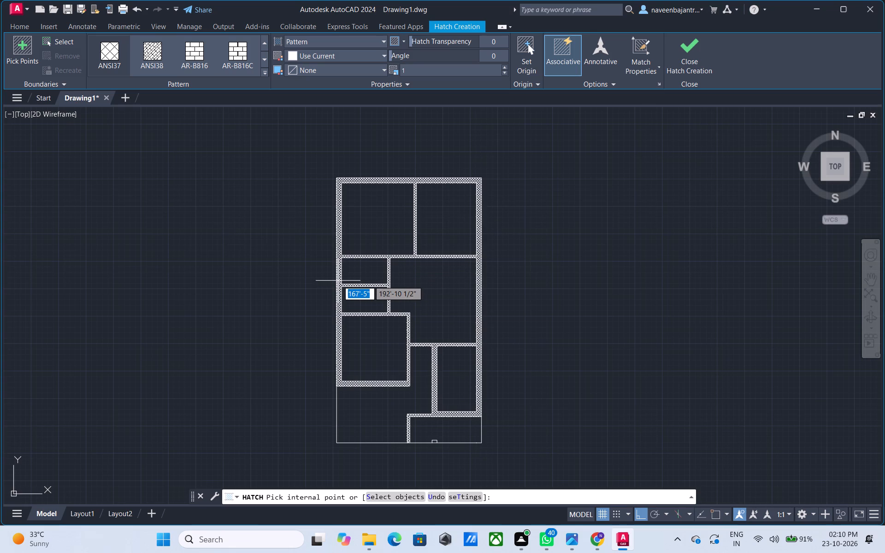
left_click(264, 72)
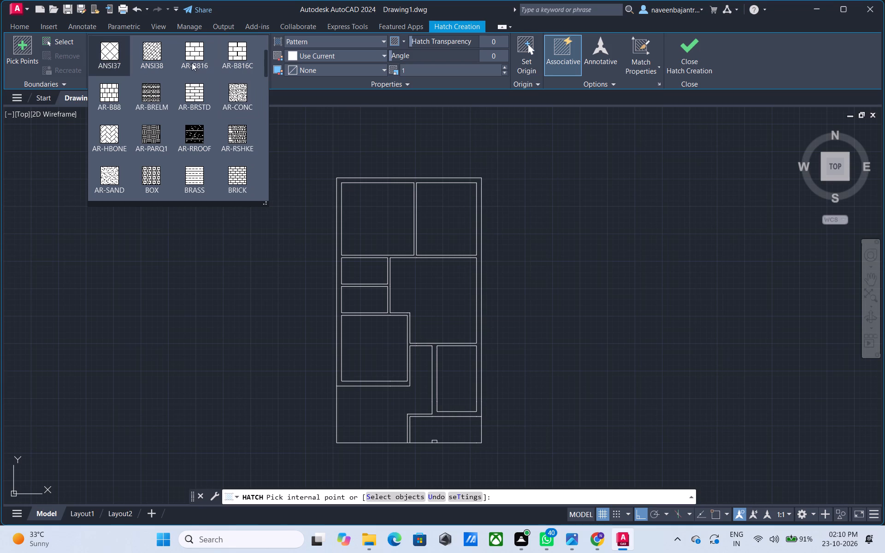
left_click(142, 49)
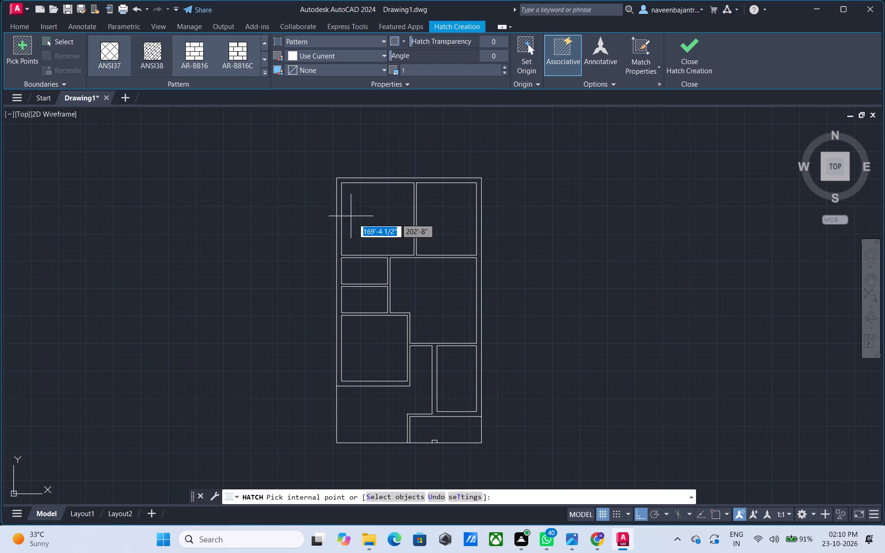
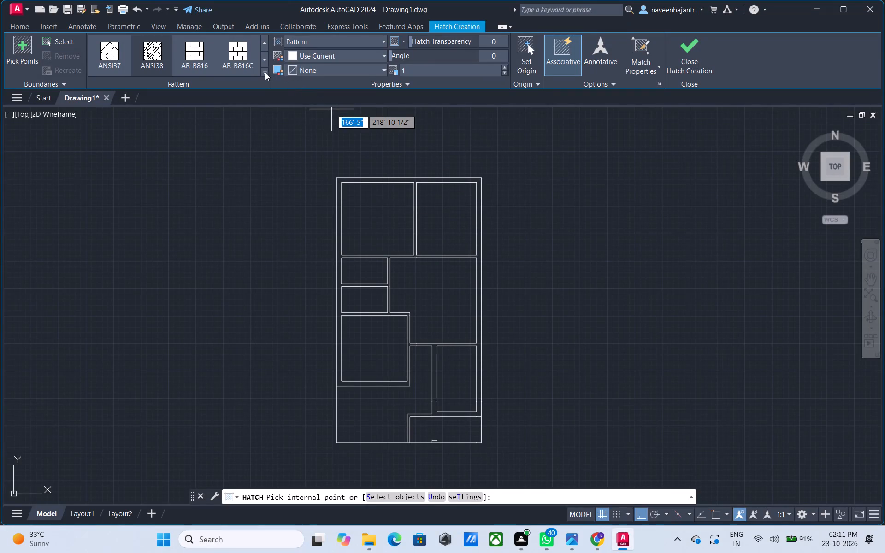
Preview the AR-B816 and AR-B816C hatch patterns in turn on the floor plan.
left_click(201, 68)
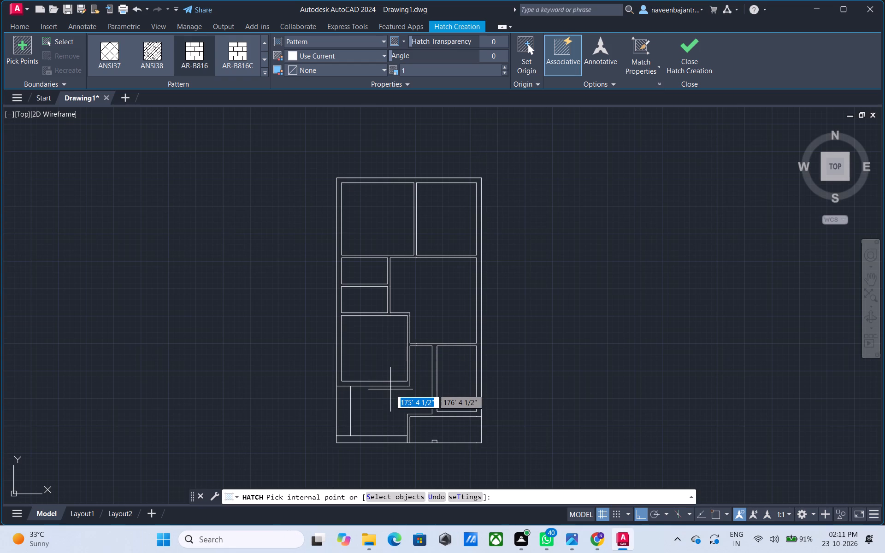
left_click(231, 56)
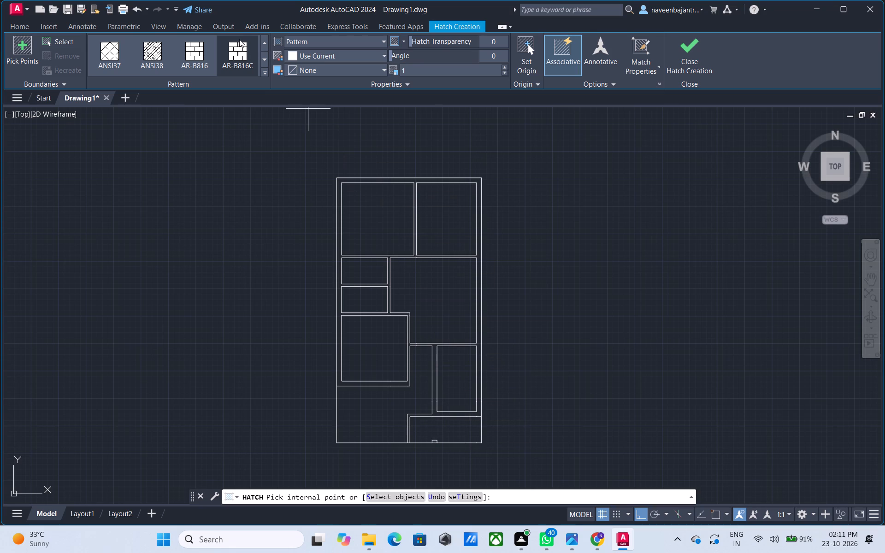
Preview the AR-B88, AR-BRELM, AR-BRSTD and AR-CONC hatch patterns in turn on the floor plan.
left_click(263, 76)
scroll(249, 78, "down", 1)
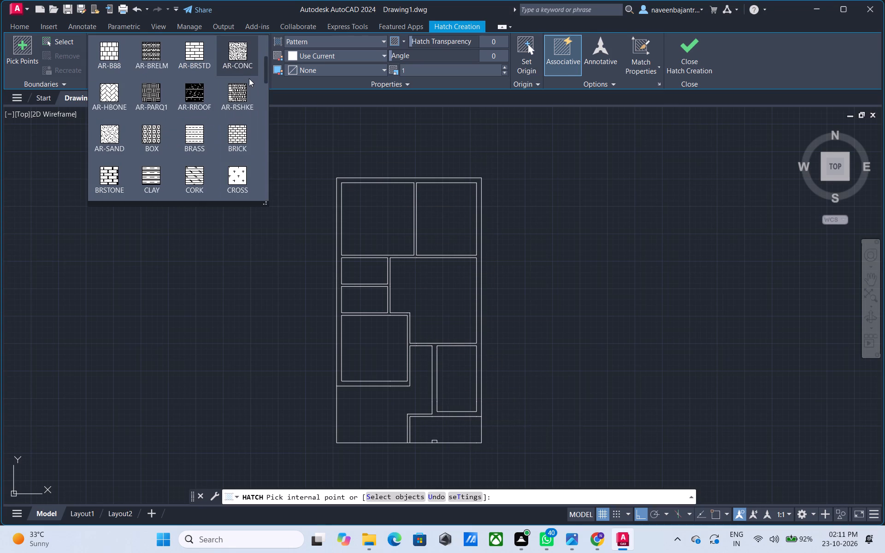
left_click(114, 53)
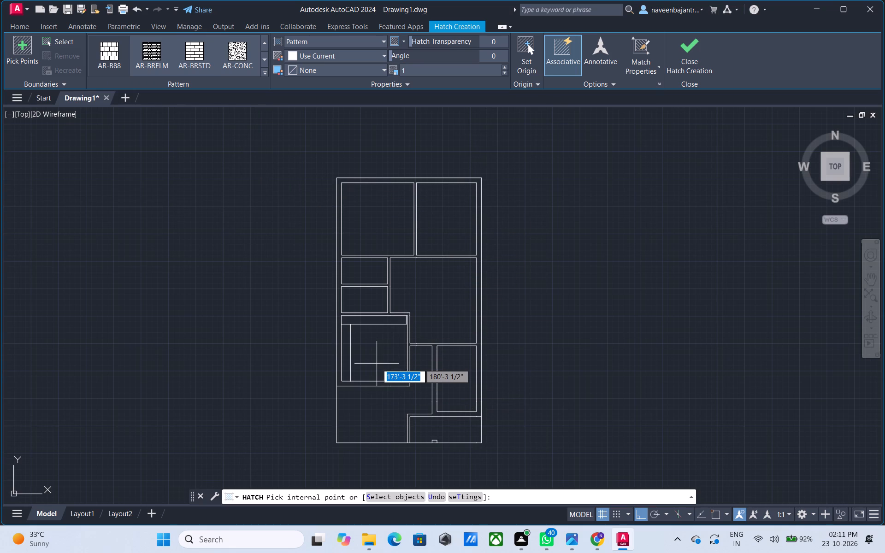
left_click(141, 53)
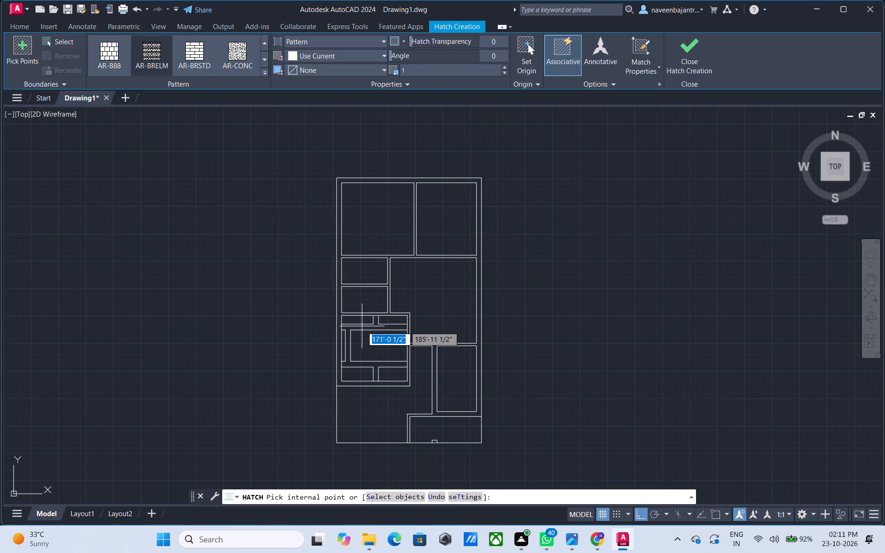
left_click(205, 61)
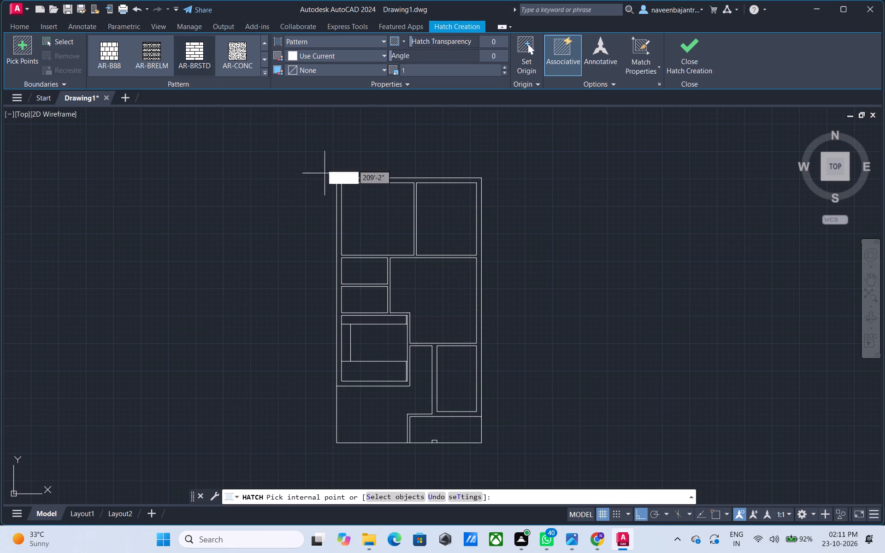
left_click(237, 52)
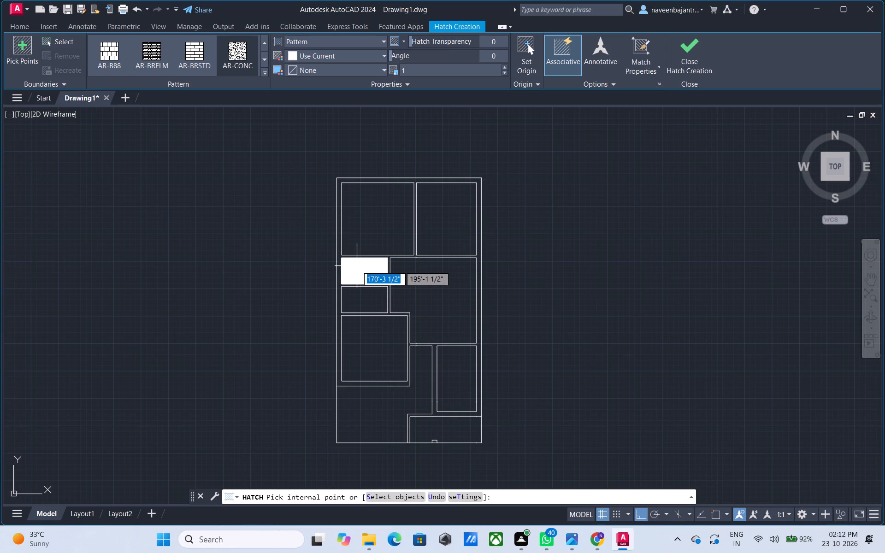
Preview the AR-HBONE, AR-PARQ1, AR-RROOF and AR-RSHKE hatch patterns in turn on the floor plan.
left_click(264, 73)
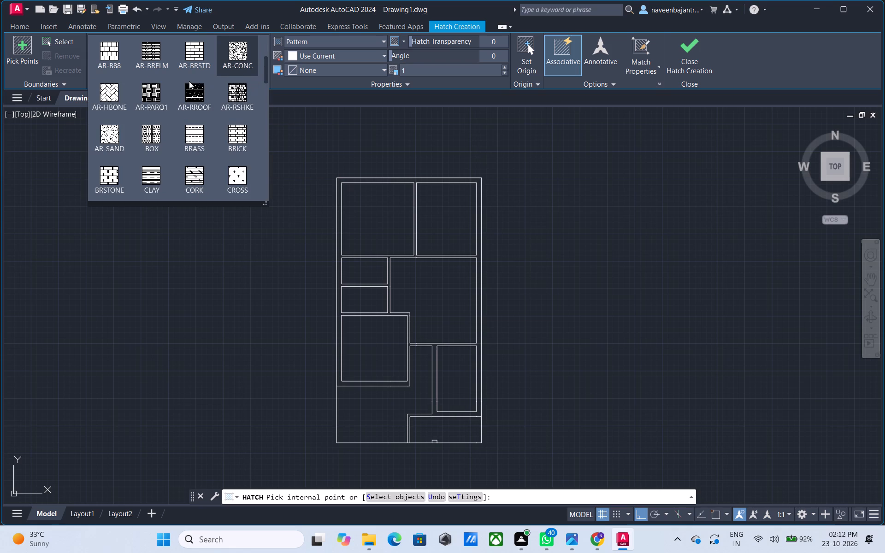
scroll(189, 81, "down", 1)
left_click(102, 47)
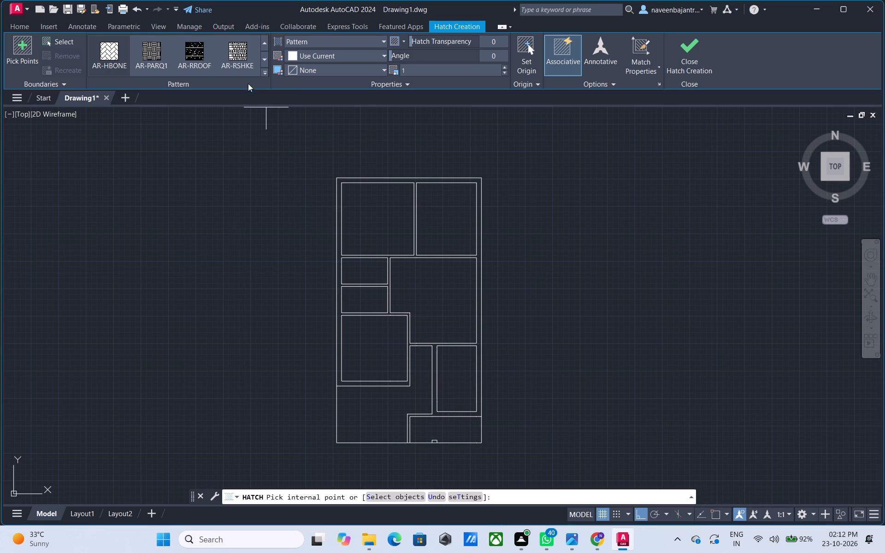
left_click(138, 56)
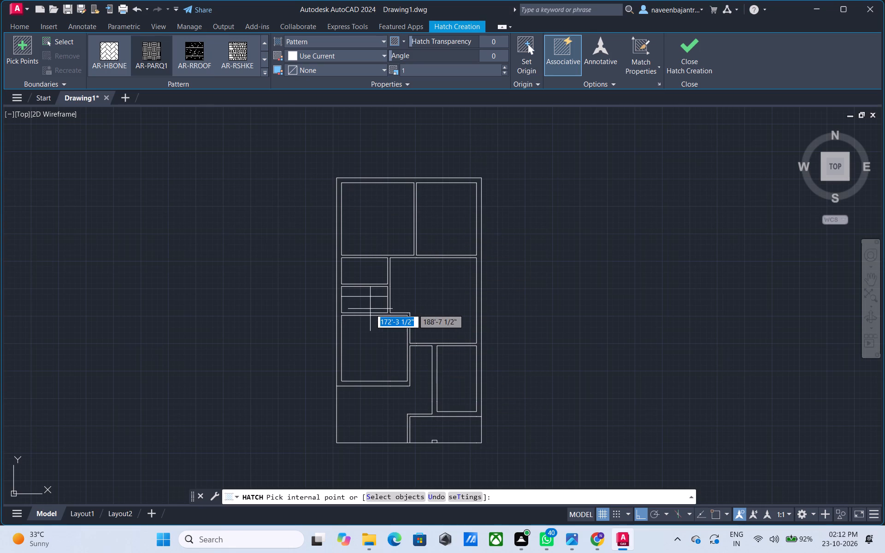
left_click(266, 69)
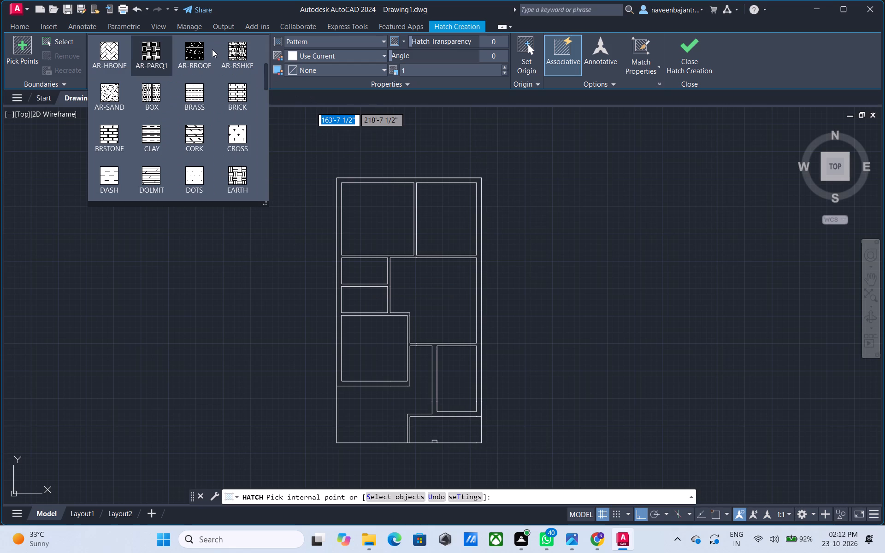
left_click(212, 49)
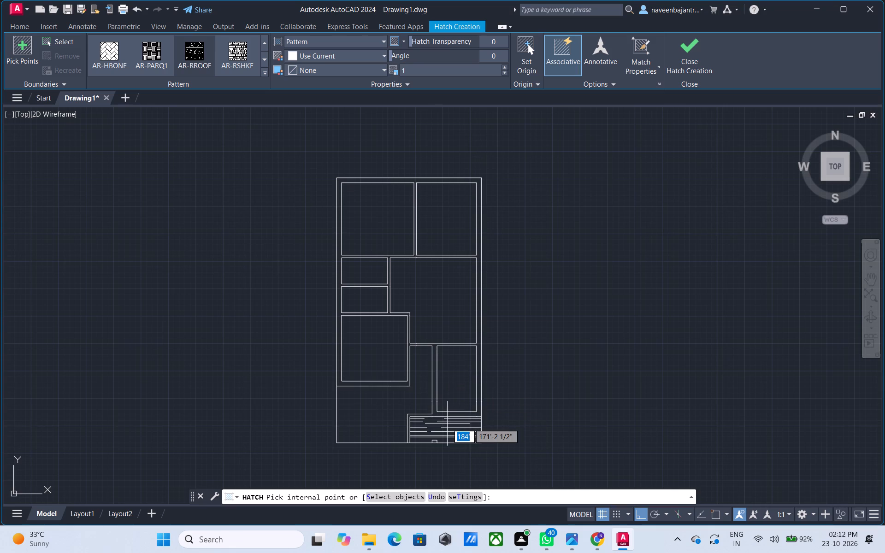
left_click(243, 57)
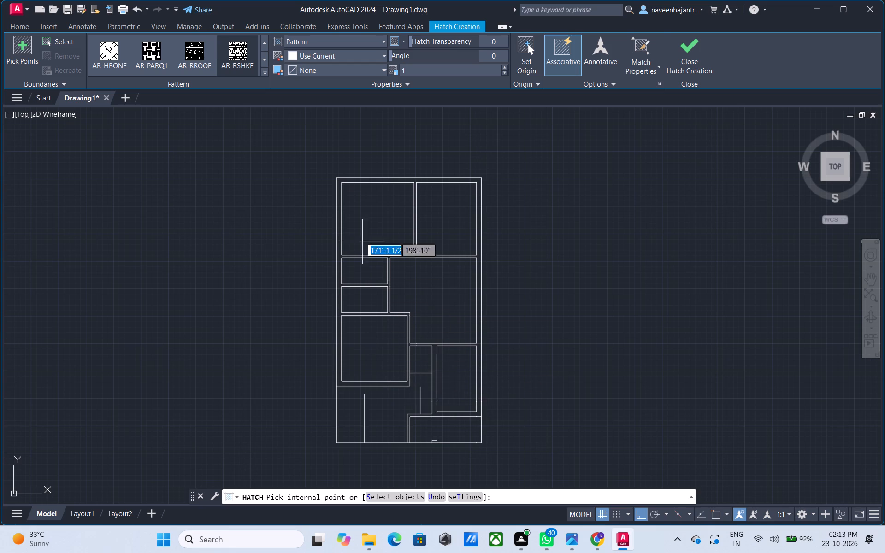
Preview the AR-SAND, BOX, BRASS and BRICK hatch patterns in turn on the floor plan's walls.
left_click(267, 74)
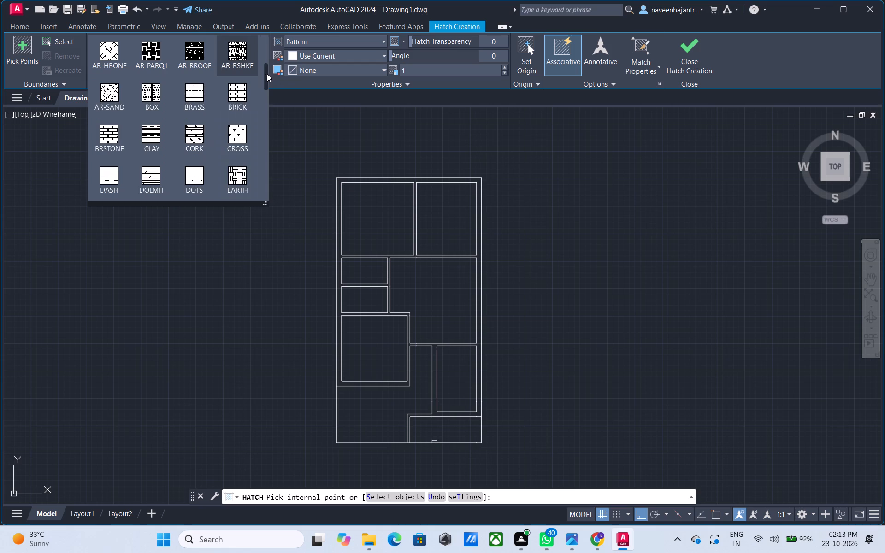
scroll(241, 93, "down", 1)
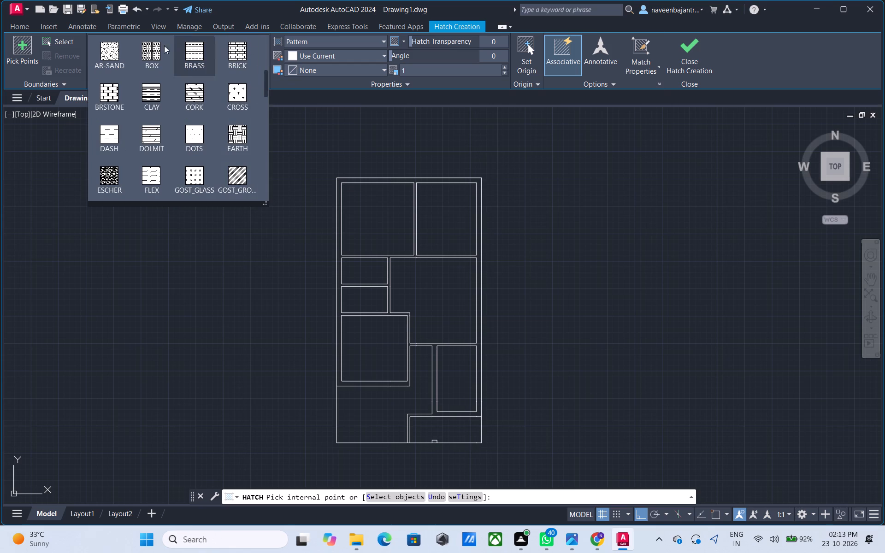
left_click(108, 51)
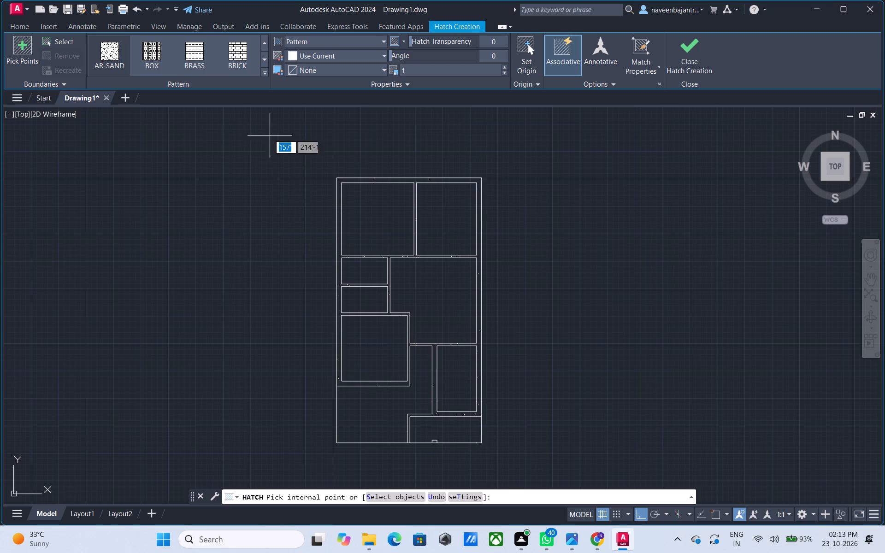
left_click(167, 54)
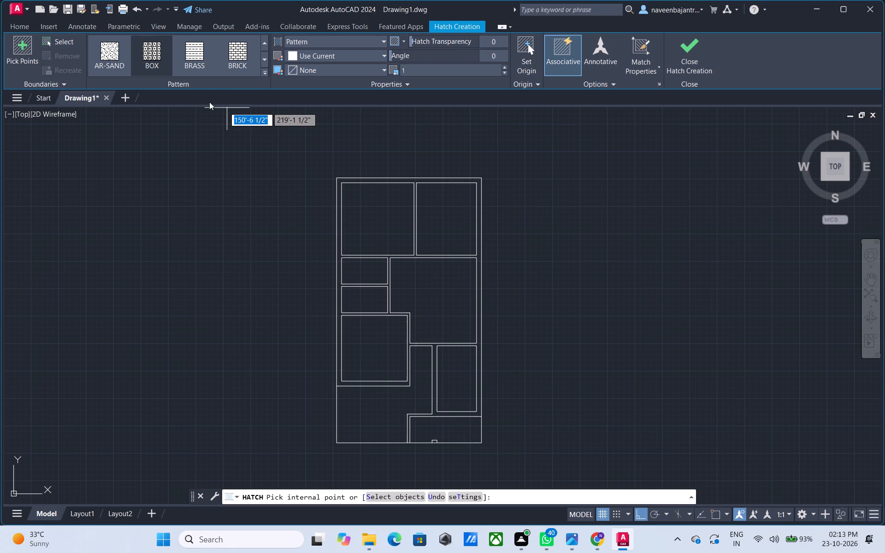
left_click(212, 50)
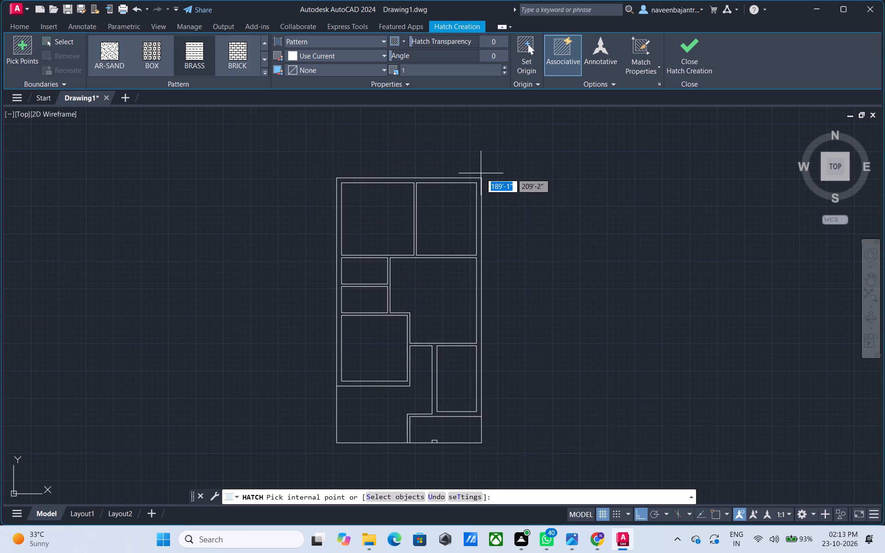
left_click(234, 58)
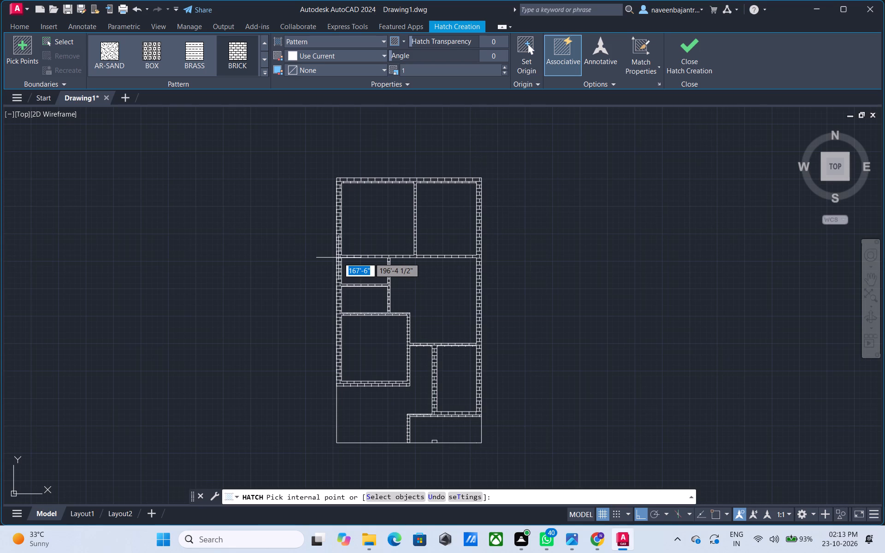
Preview the BRSTONE hatch pattern on the walls and the CLAY pattern in the upper-left room and, close up, in the large central room.
left_click(267, 70)
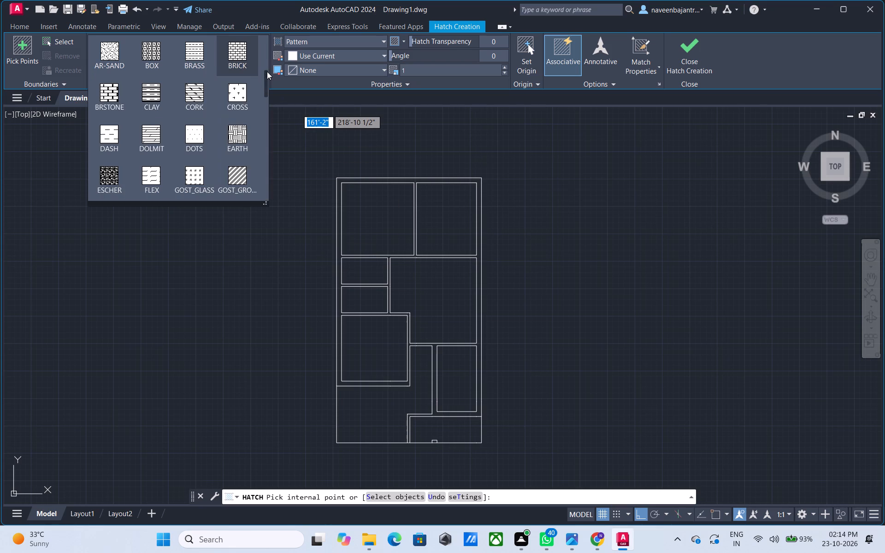
scroll(256, 86, "down", 1)
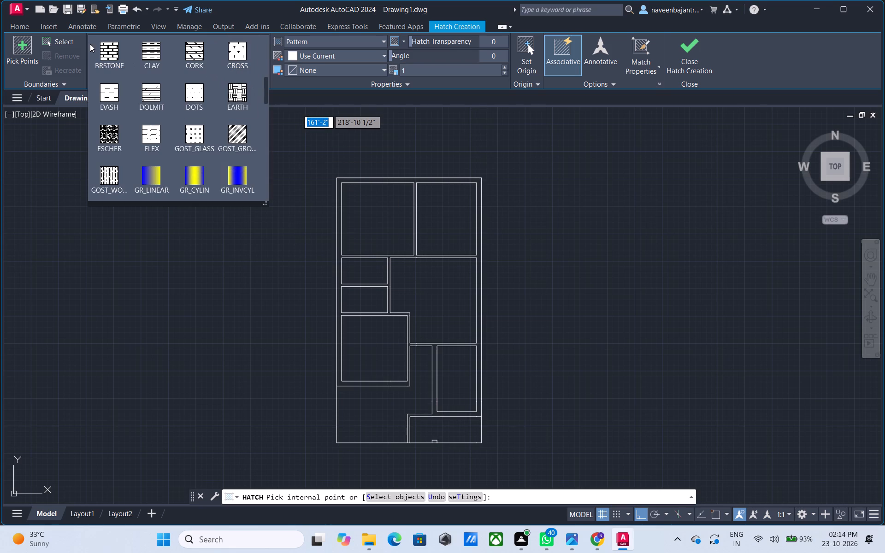
left_click(104, 48)
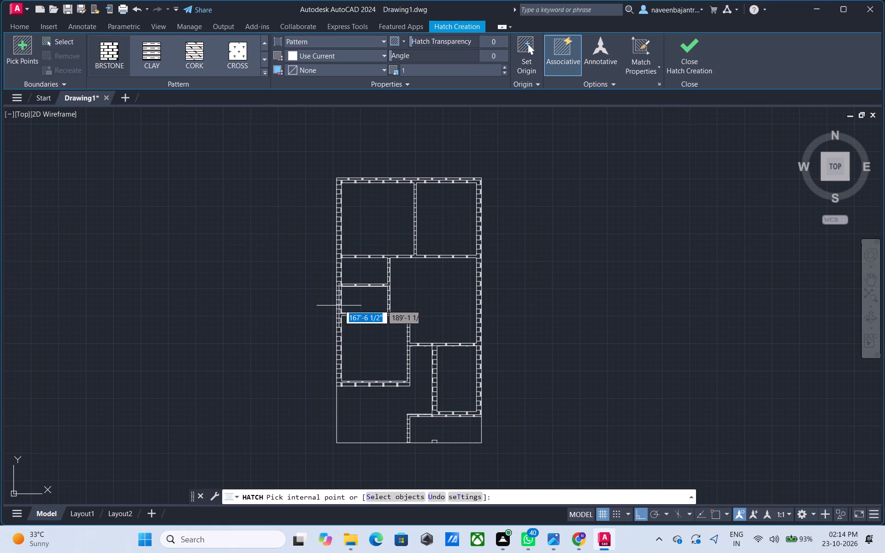
left_click(164, 54)
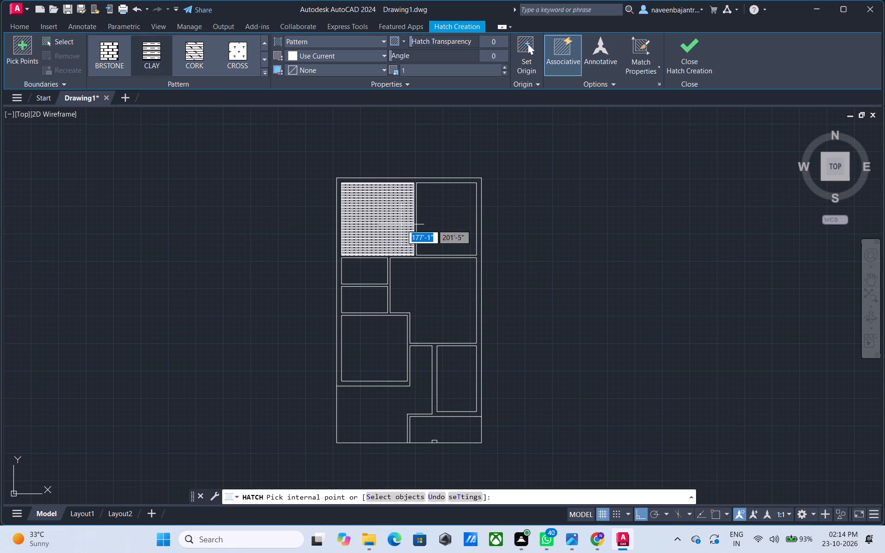
scroll(431, 291, "up", 3)
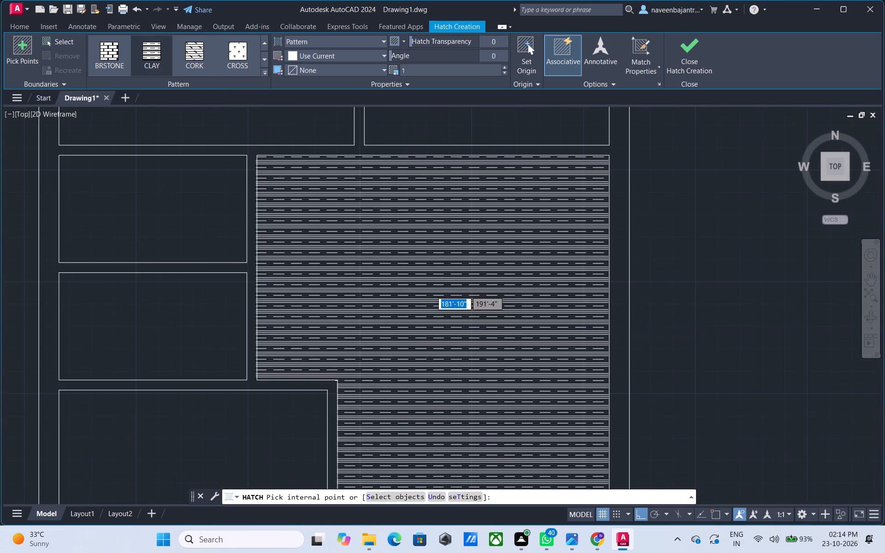
scroll(431, 291, "up", 2)
scroll(431, 291, "down", 2)
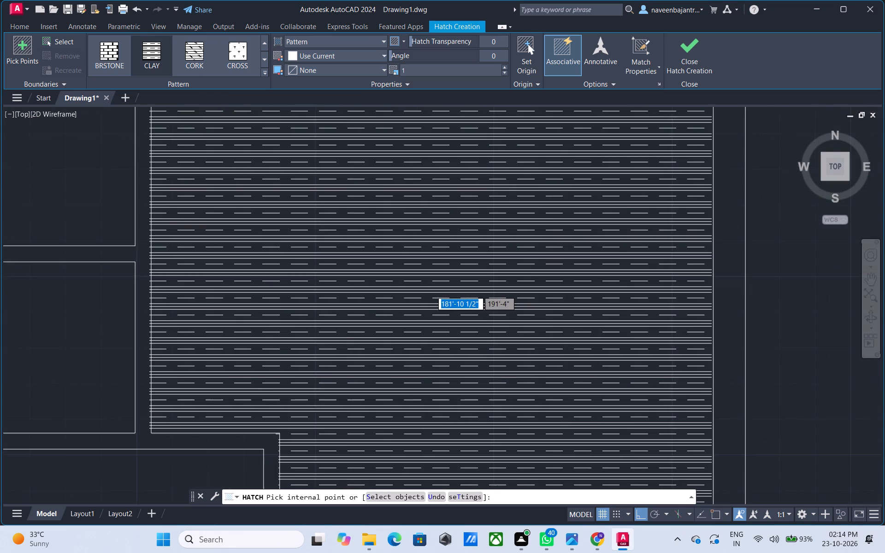
scroll(431, 291, "down", 2)
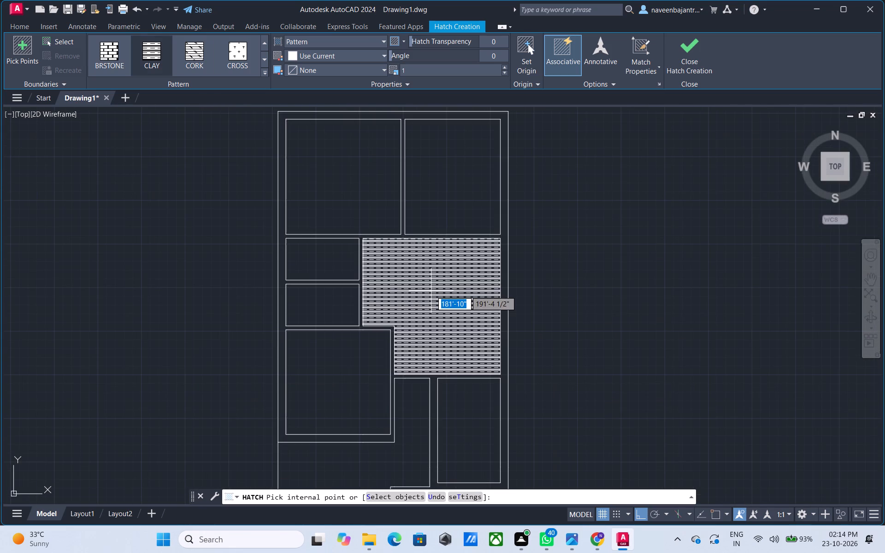
scroll(431, 291, "down", 1)
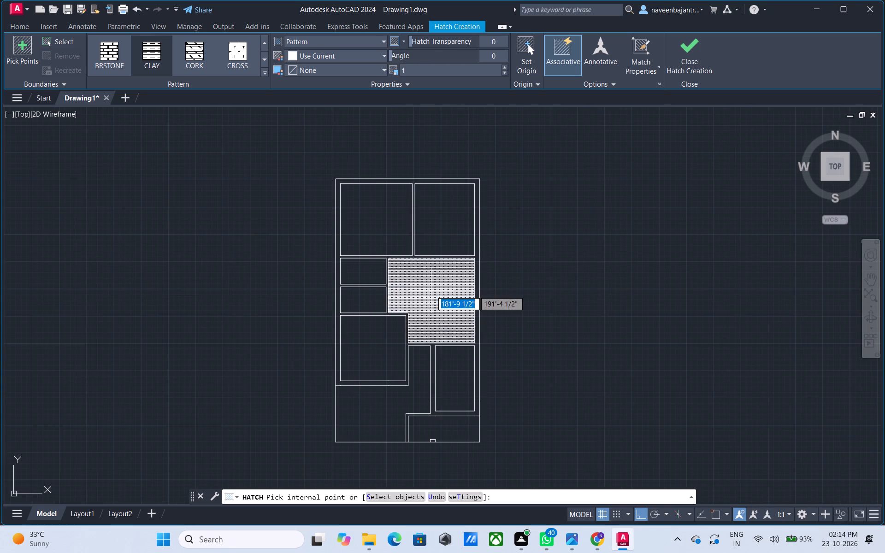
Preview the CORK hatch pattern on the floor plan and the CROSS pattern close up in the upper-left room.
left_click(201, 62)
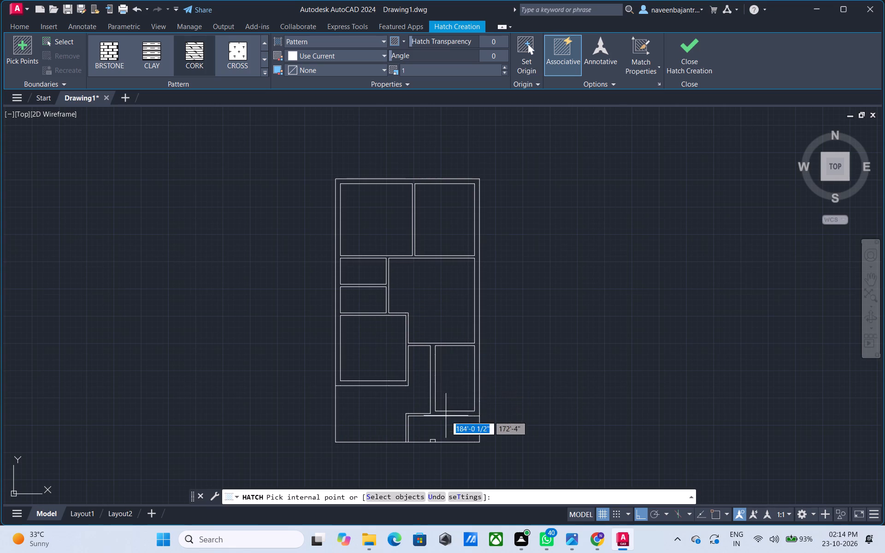
left_click(238, 66)
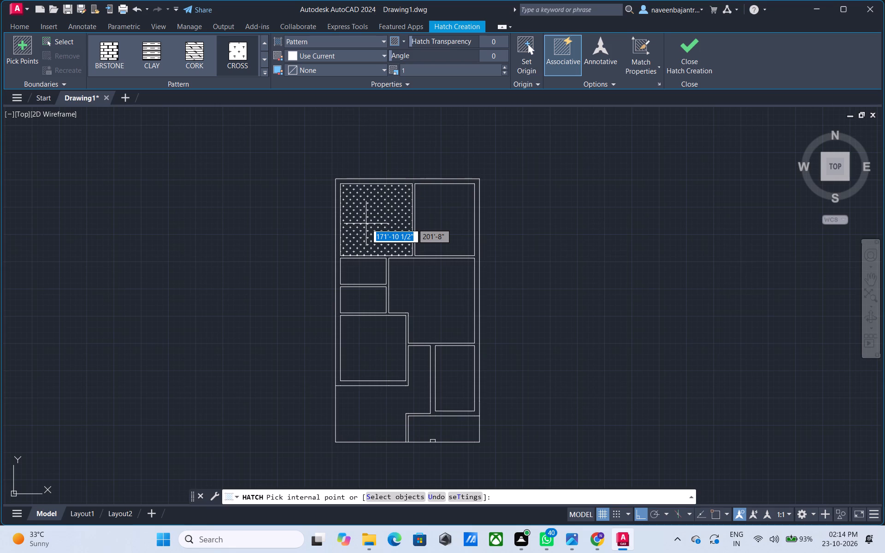
scroll(366, 224, "up", 3)
scroll(366, 224, "down", 1)
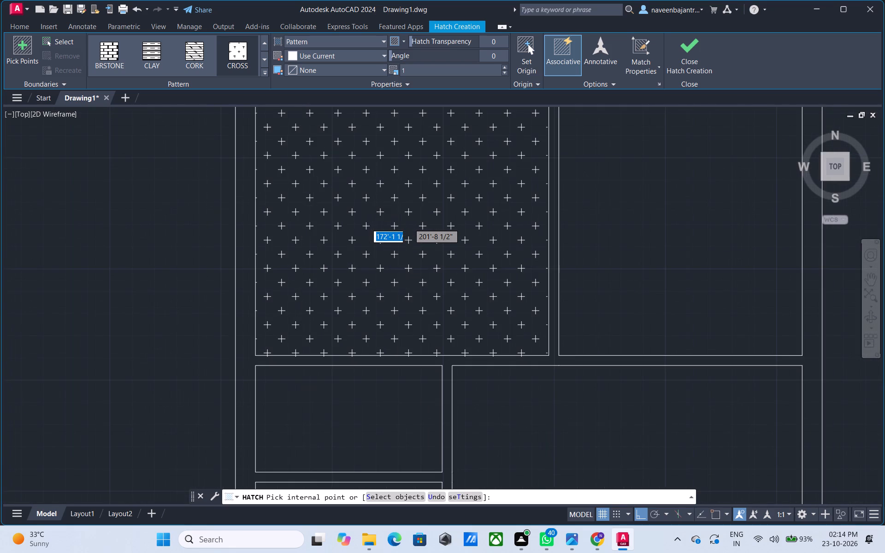
scroll(366, 224, "down", 2)
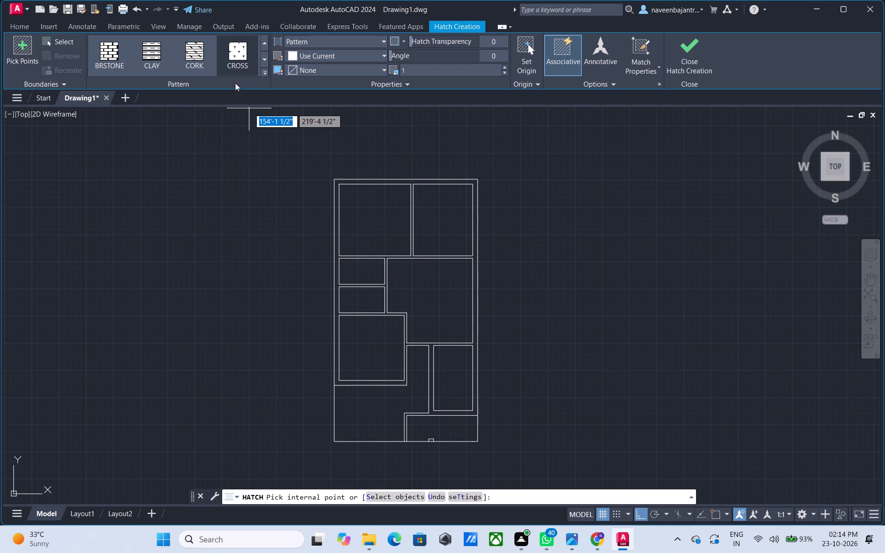
Preview the DASH hatch pattern close up in the upper-left room.
left_click(262, 73)
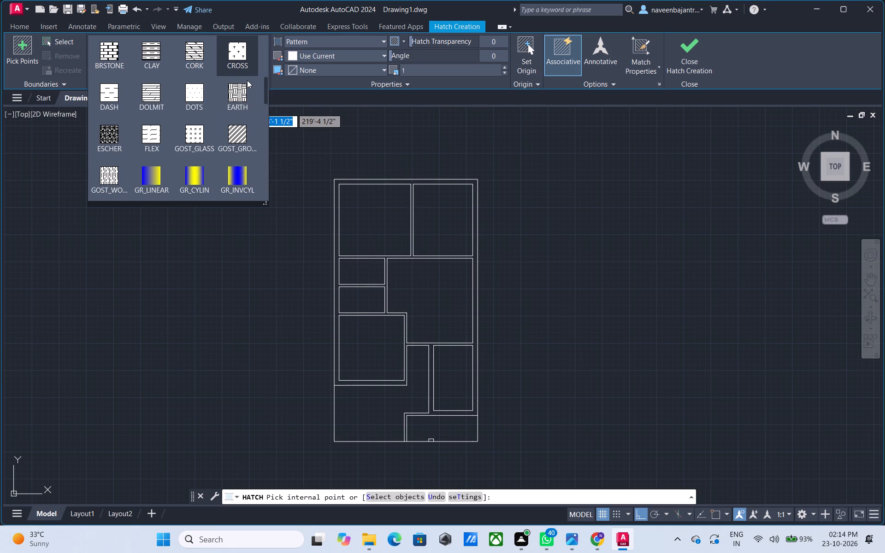
scroll(247, 80, "down", 1)
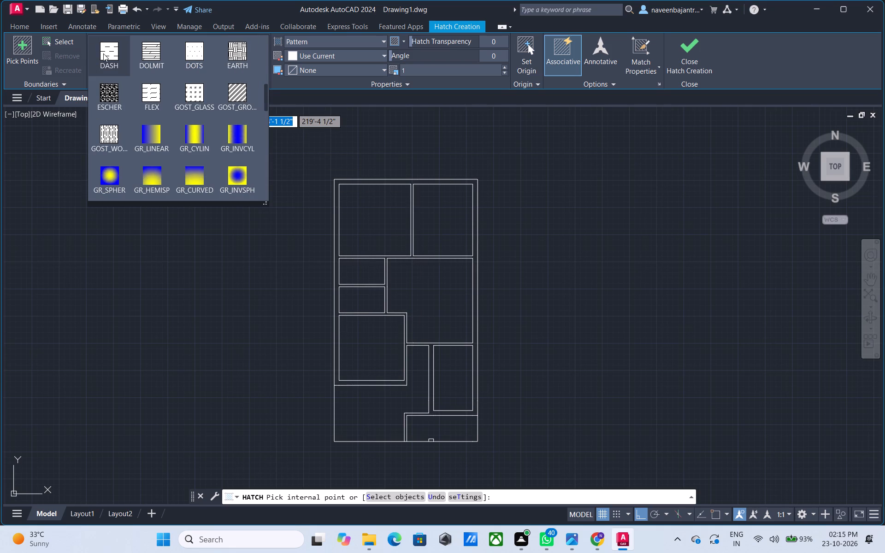
left_click(103, 53)
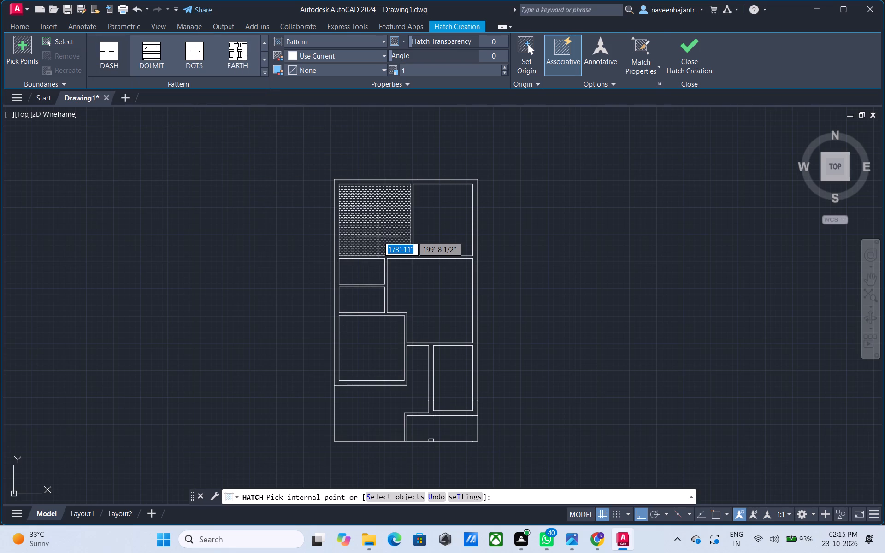
scroll(378, 236, "up", 3)
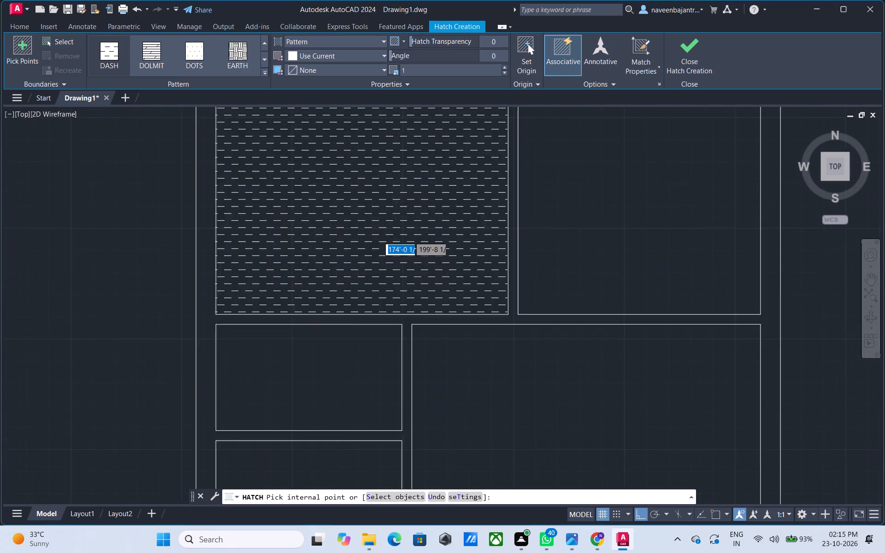
Examine the DASH hatch preview in the upper-left room, both close up and at whole-plan scale.
scroll(378, 236, "up", 2)
scroll(378, 236, "down", 4)
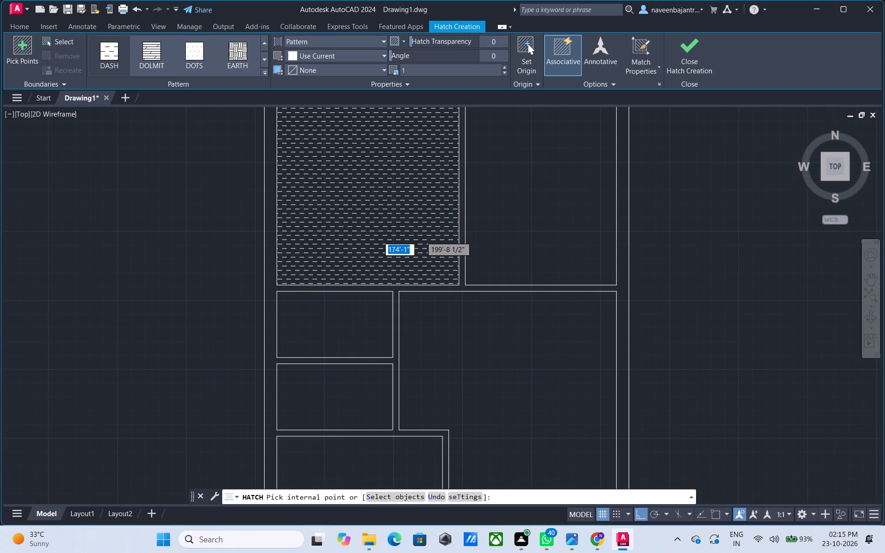
scroll(378, 236, "down", 1)
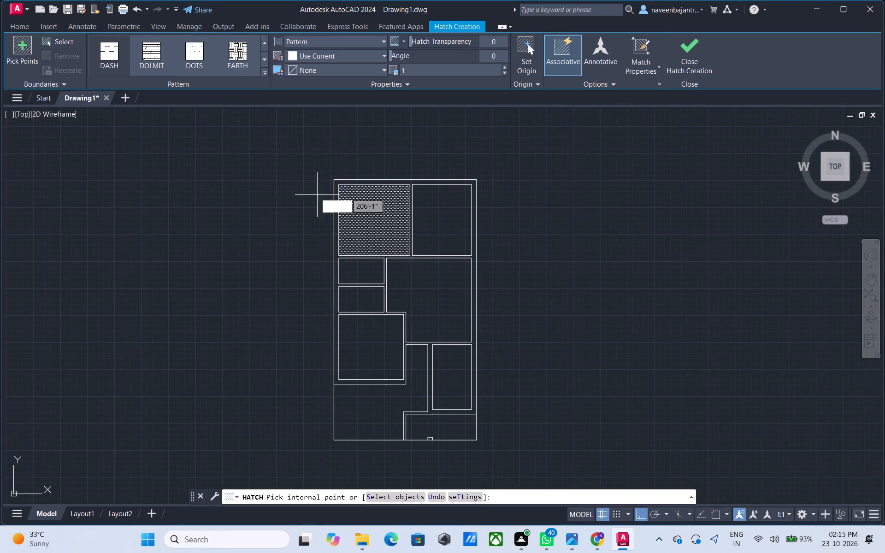
Preview the DOLMIT hatch pattern, and the DOTS pattern in the upper-left room, the large central room and the lower-left room.
left_click(143, 57)
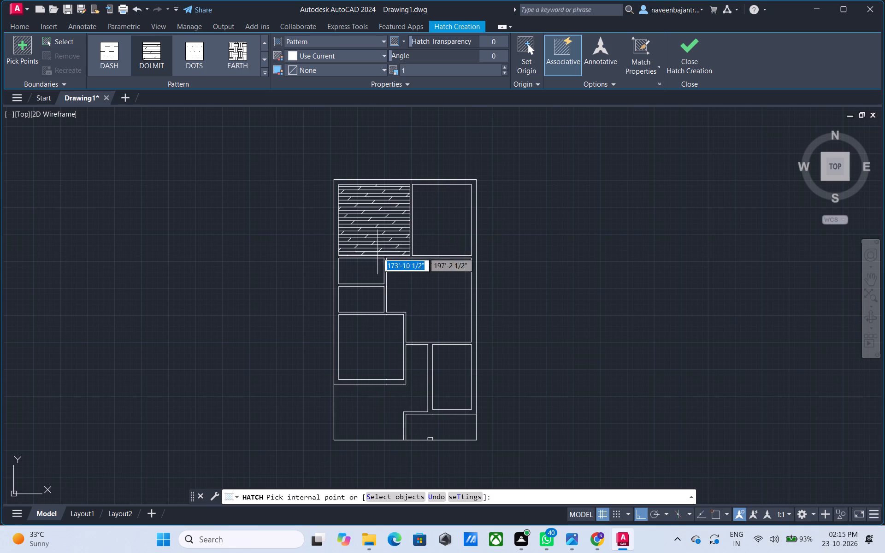
left_click(190, 56)
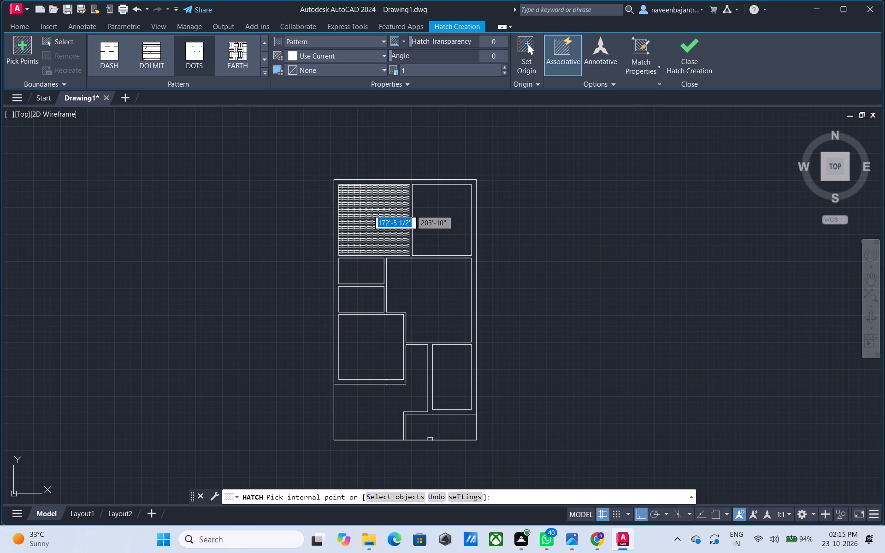
scroll(372, 206, "up", 4)
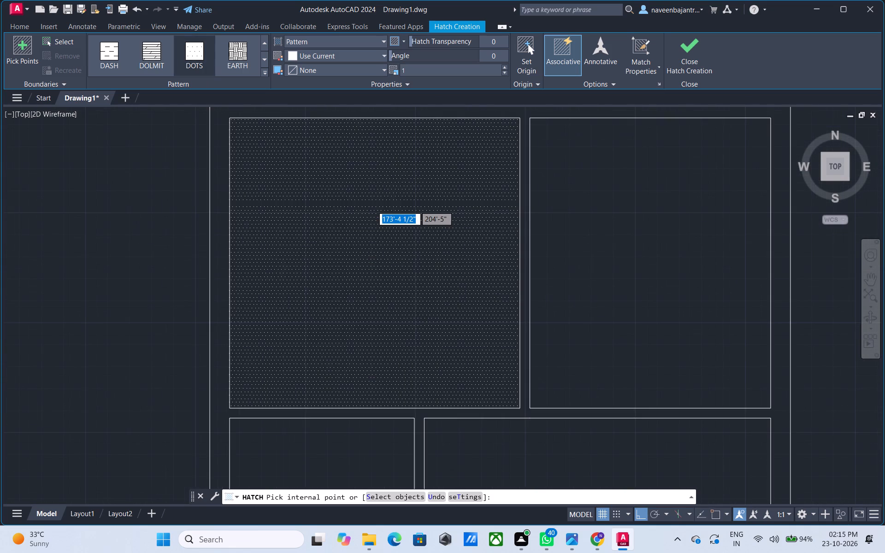
scroll(372, 206, "down", 1)
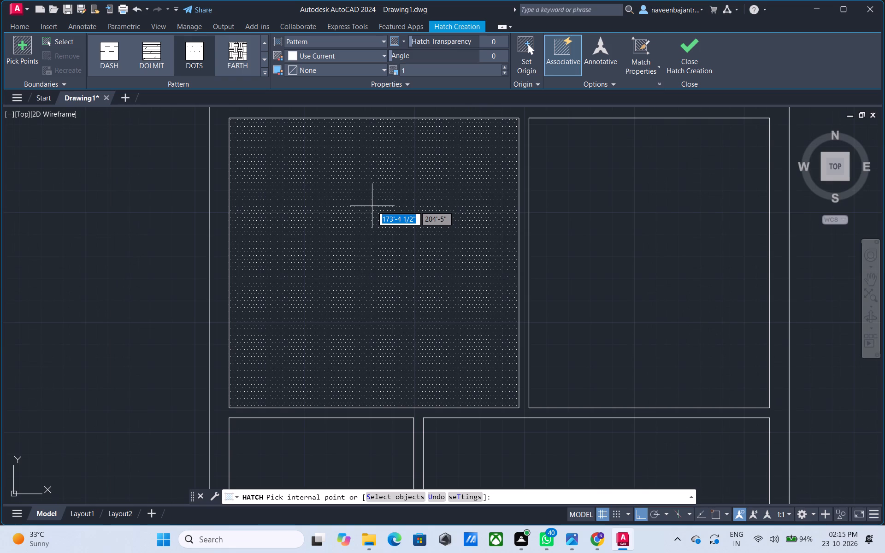
scroll(372, 206, "down", 2)
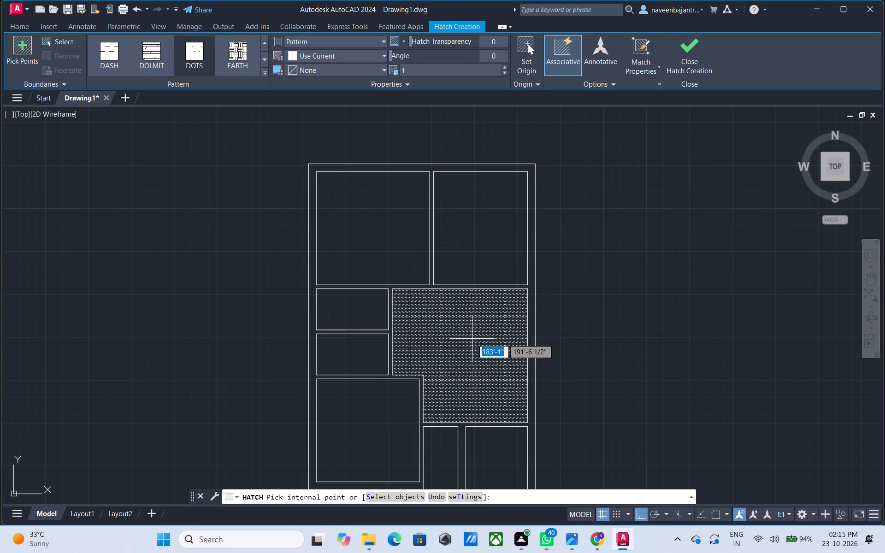
scroll(483, 332, "down", 1)
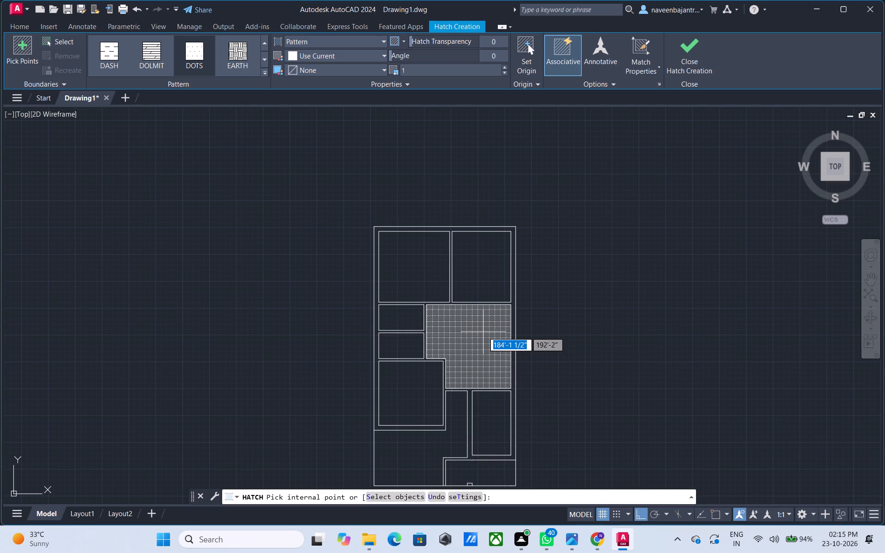
scroll(483, 332, "down", 1)
scroll(477, 389, "up", 2)
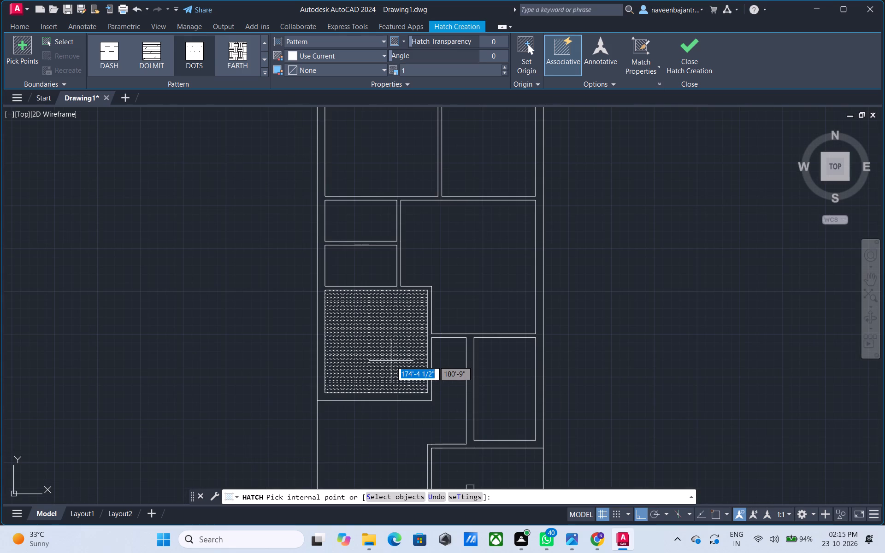
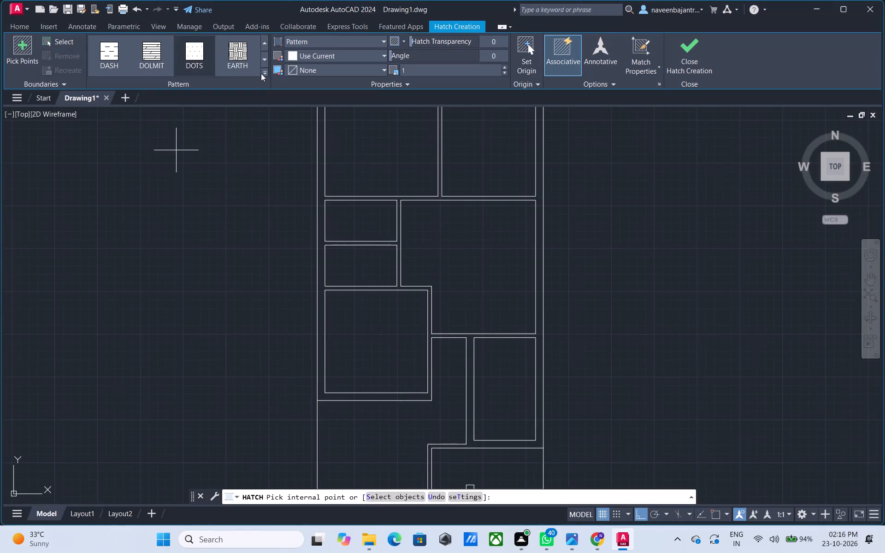
Preview the EARTH hatch pattern in the lower-right room and the open front area of the plan.
left_click(250, 61)
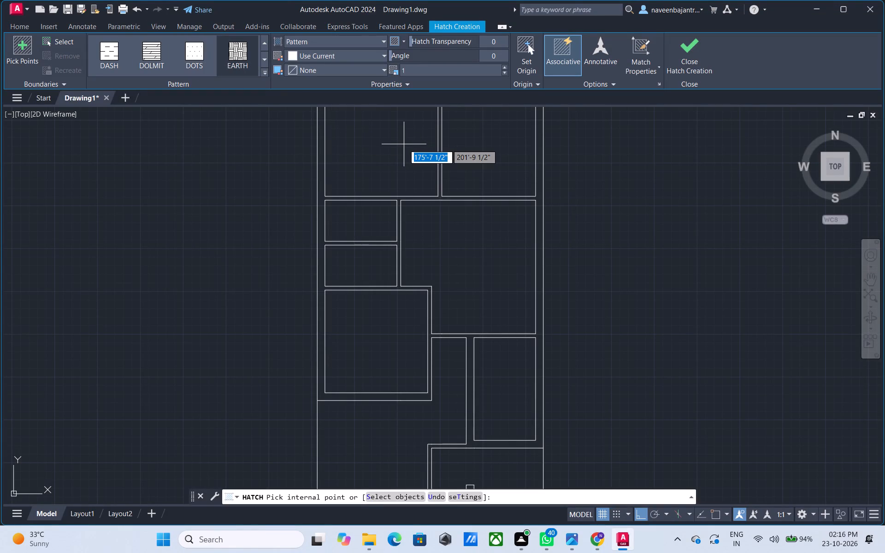
scroll(404, 144, "down", 2)
scroll(399, 125, "up", 2)
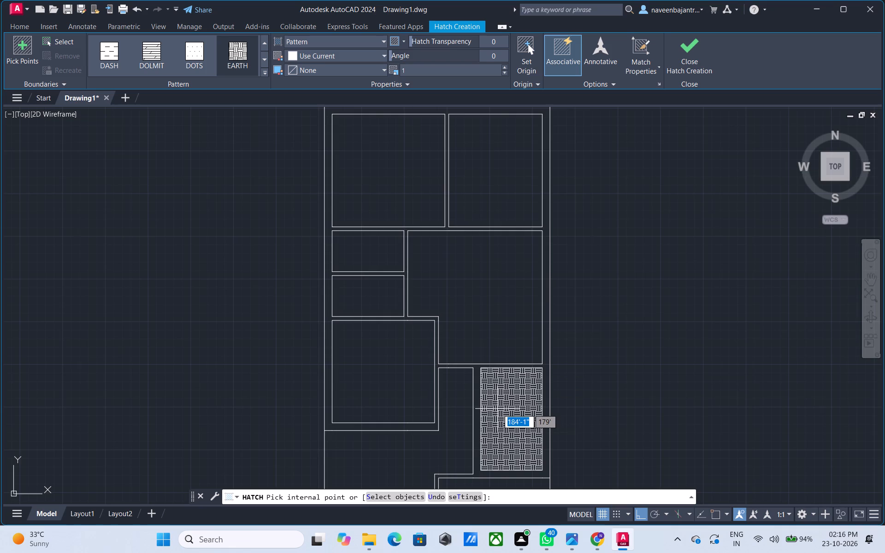
scroll(497, 409, "down", 2)
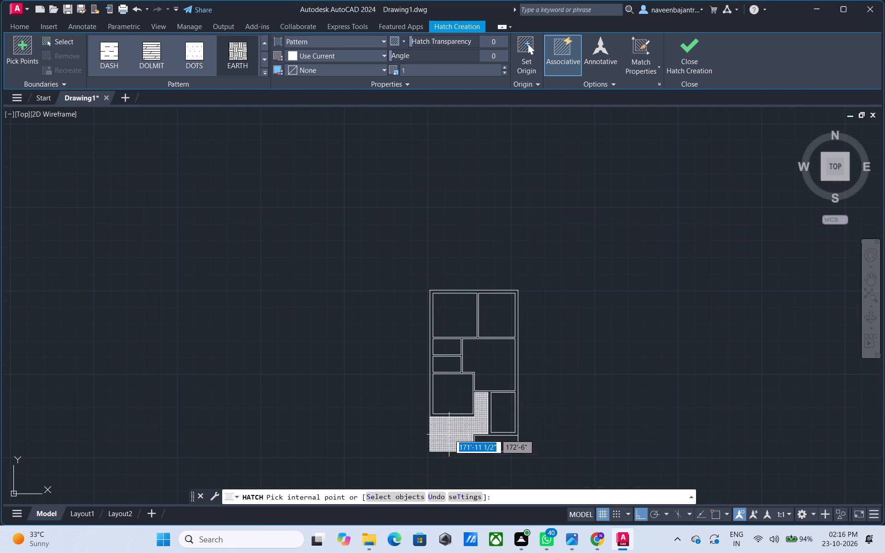
Preview the ESCHER hatch pattern in the upper-right room, the large central room and the walls.
left_click(267, 70)
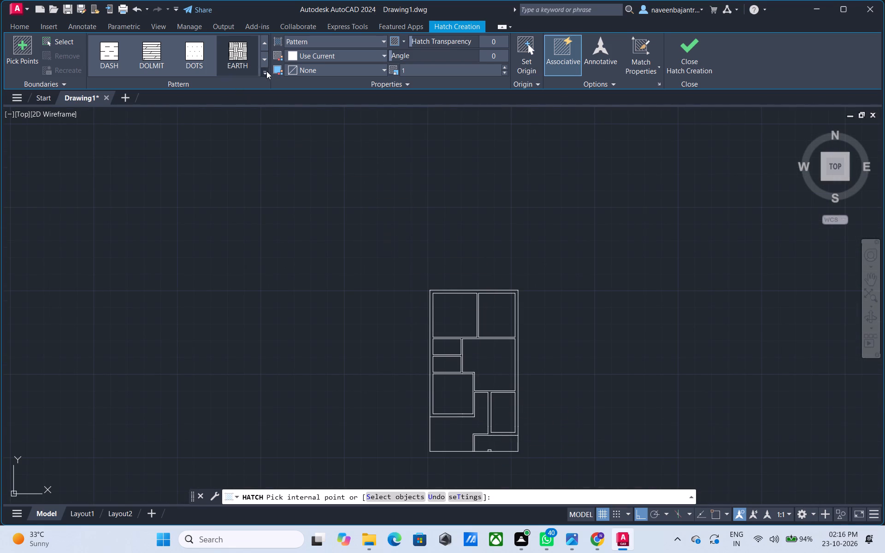
scroll(254, 79, "down", 1)
left_click(112, 56)
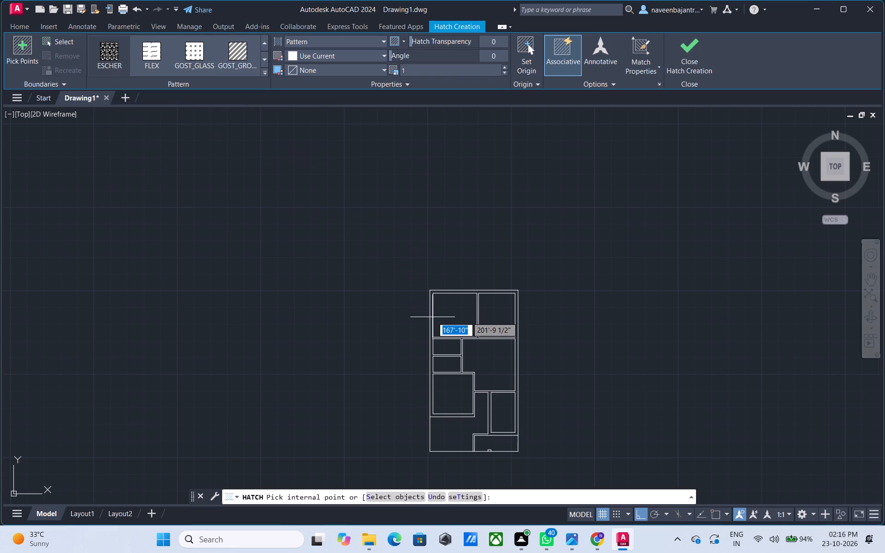
scroll(458, 317, "up", 2)
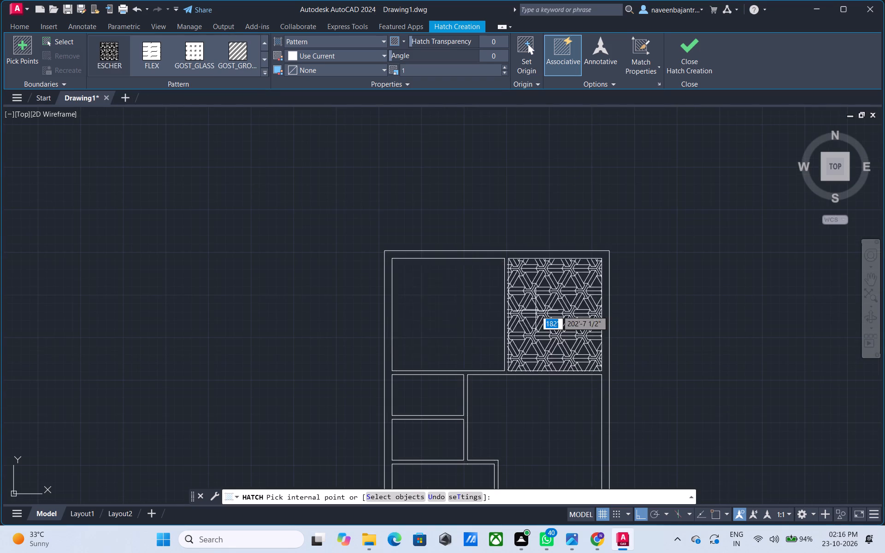
scroll(536, 311, "down", 2)
scroll(532, 376, "up", 2)
scroll(532, 376, "down", 1)
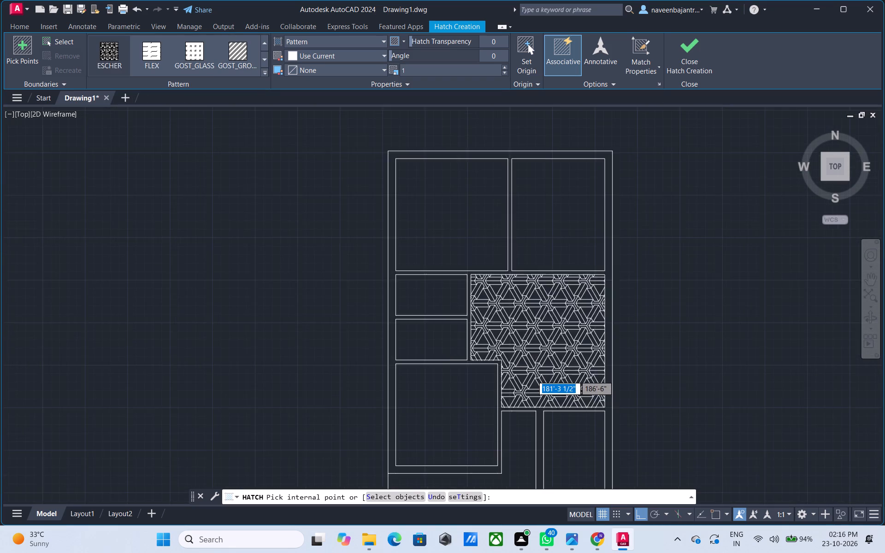
scroll(543, 435, "down", 2)
scroll(562, 460, "up", 1)
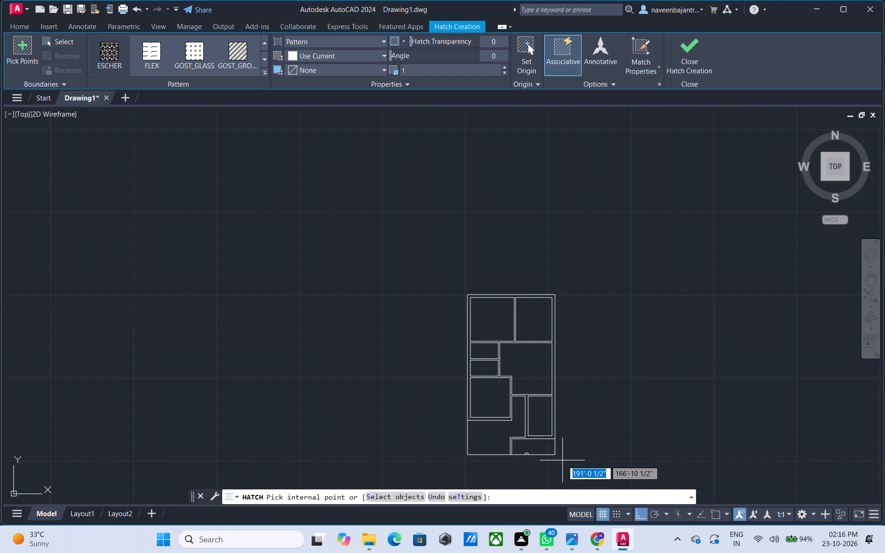
scroll(562, 460, "up", 2)
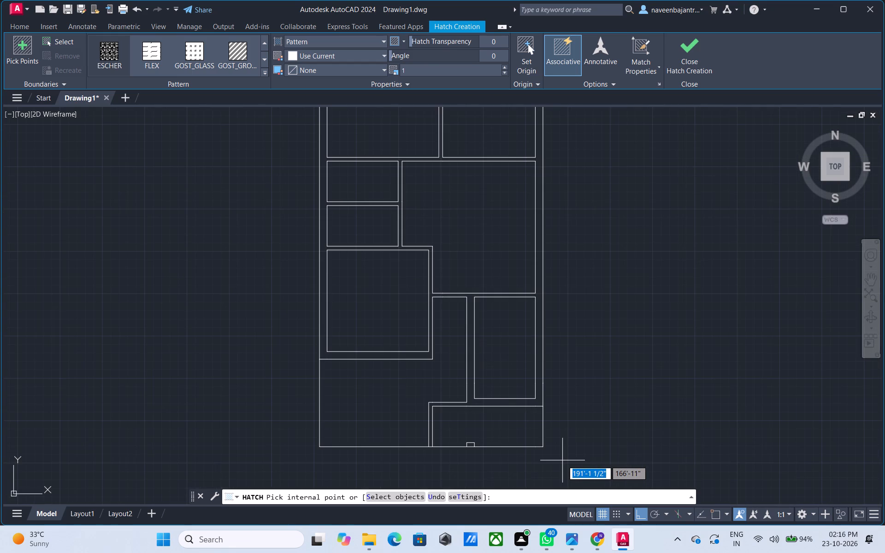
scroll(506, 346, "down", 1)
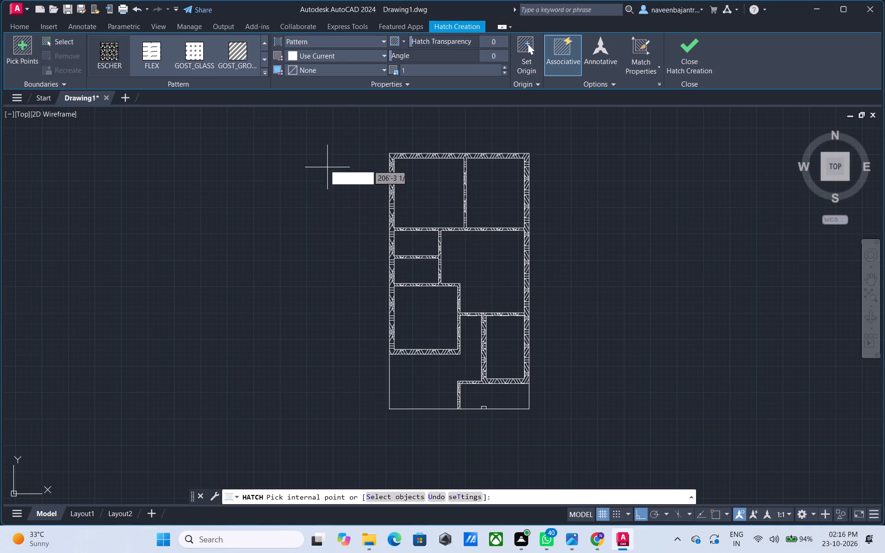
Preview the FLEX, GOST_GLASS and GOST_GRO... hatch patterns on the floor plan, trying GOST_GLASS in the walls.
left_click(156, 56)
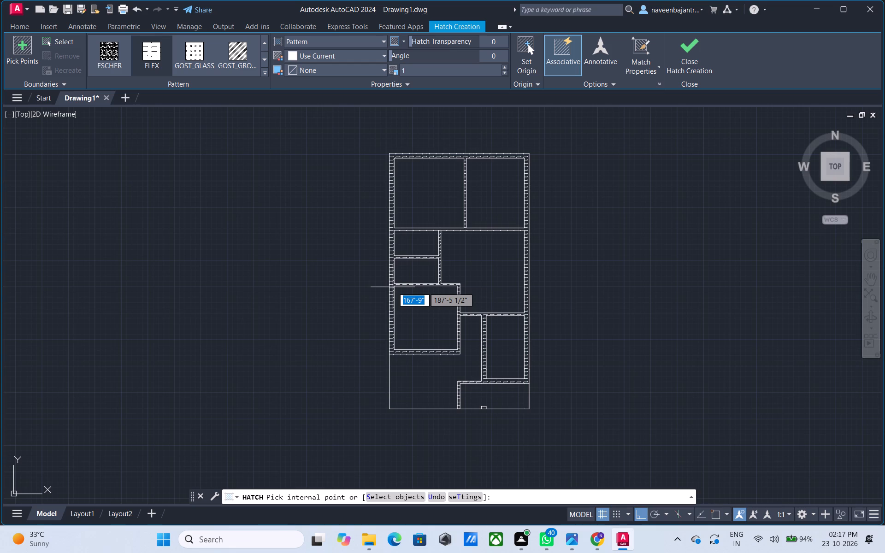
left_click(198, 56)
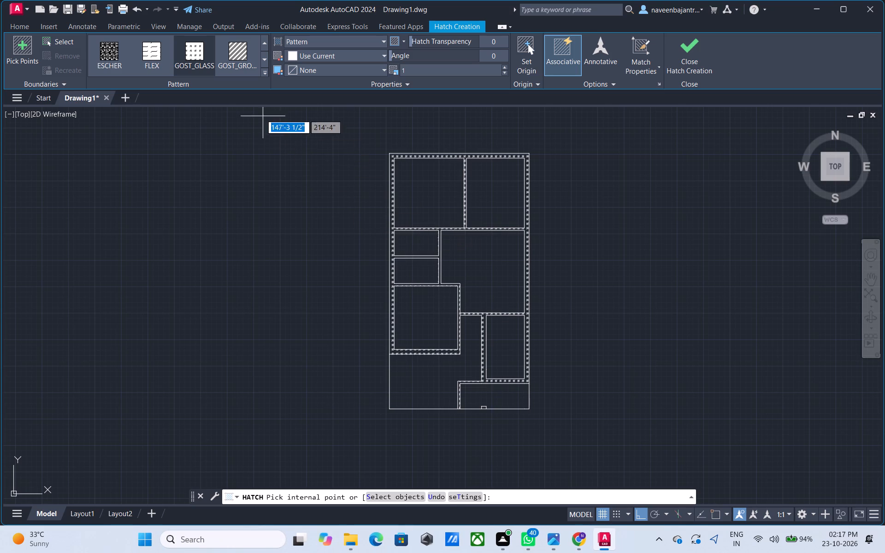
left_click(237, 61)
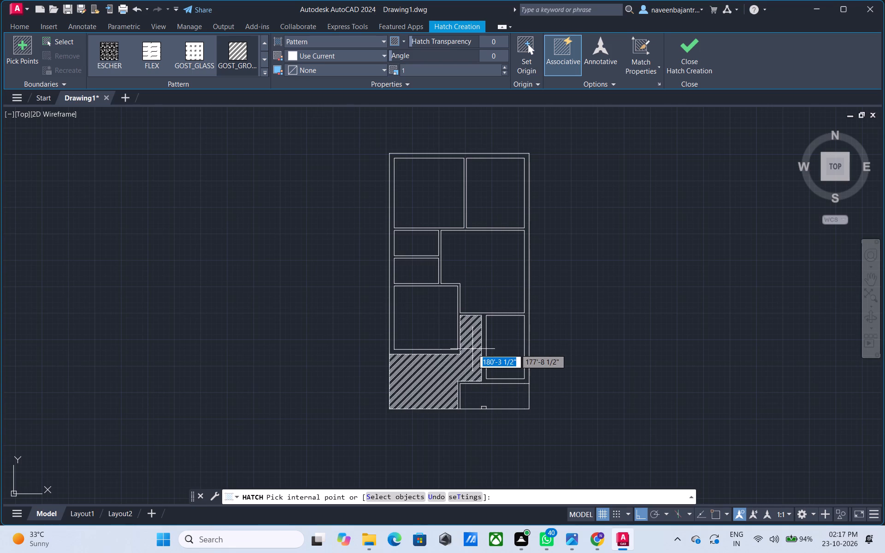
Preview the GOST_WO... hatch pattern in the upper-left room, both close up and at whole-plan scale.
left_click(262, 71)
left_click(100, 95)
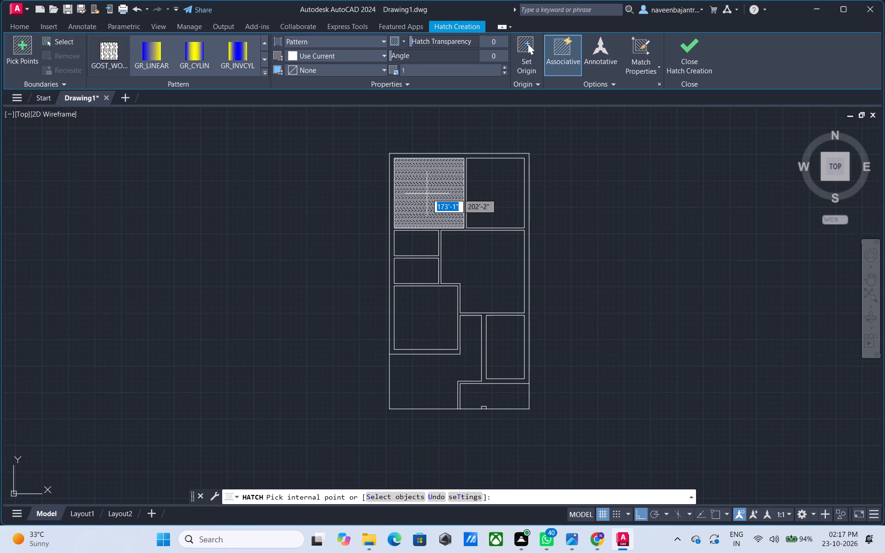
scroll(434, 194, "up", 4)
scroll(434, 194, "down", 2)
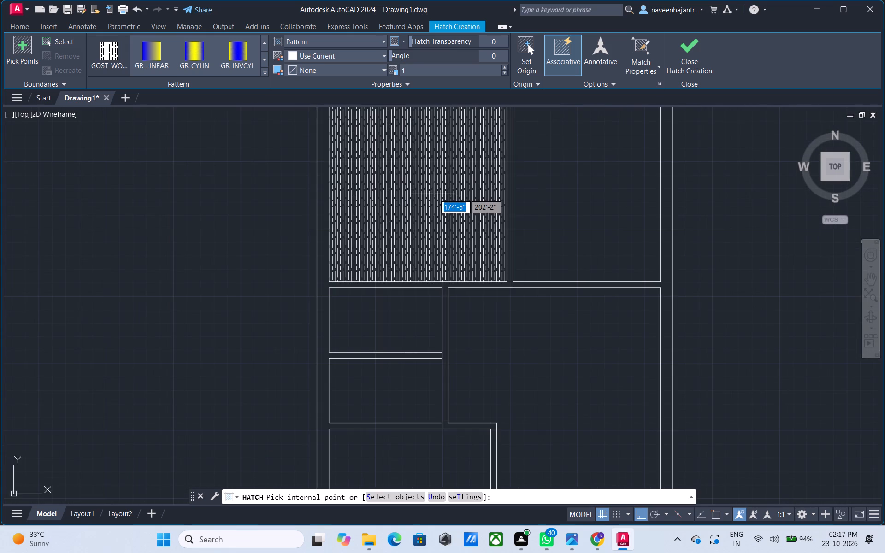
scroll(434, 194, "down", 2)
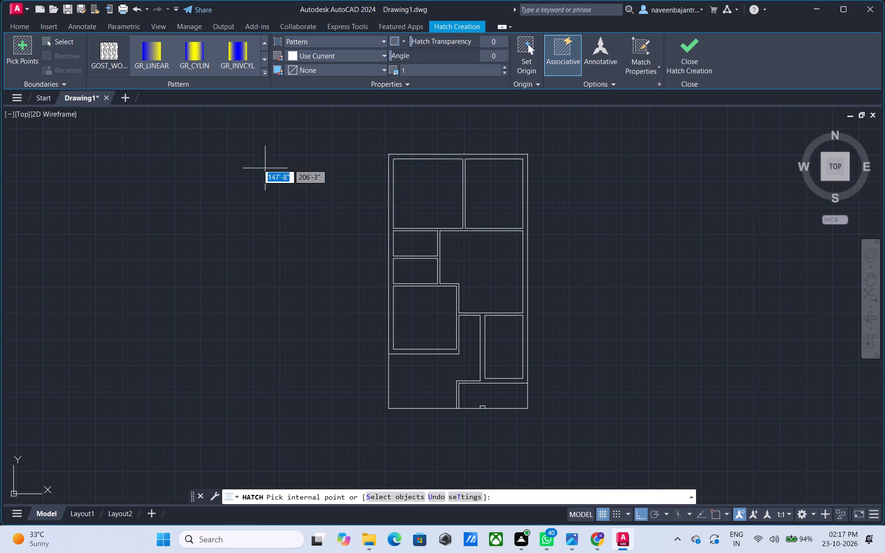
Preview the blue-yellow gradients GR_LINEAR in the walls, GR_CYLIN in the upper-left room and GR_INVCYL in the small room below it.
left_click(153, 45)
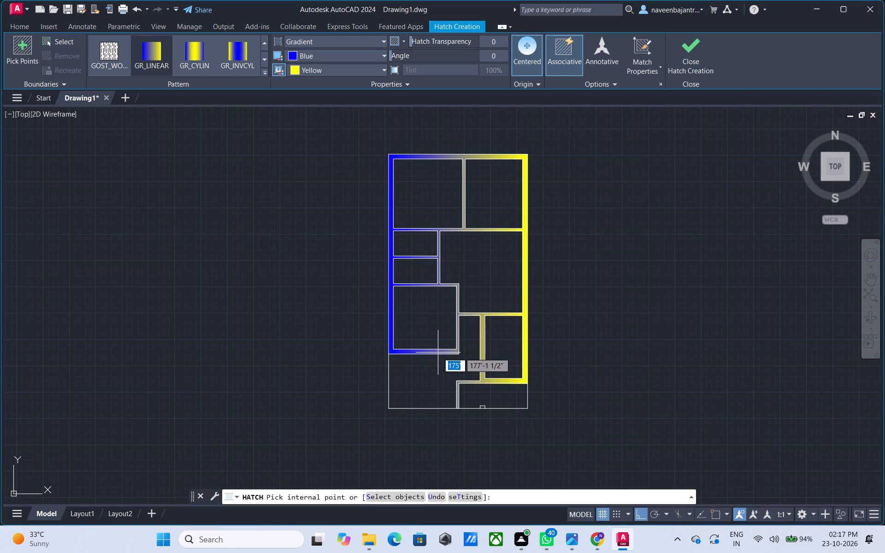
left_click(185, 40)
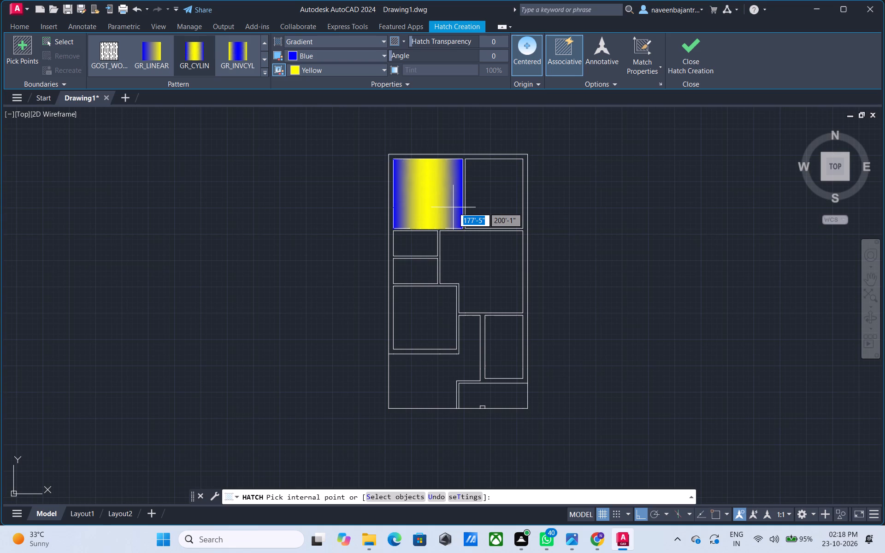
left_click(229, 55)
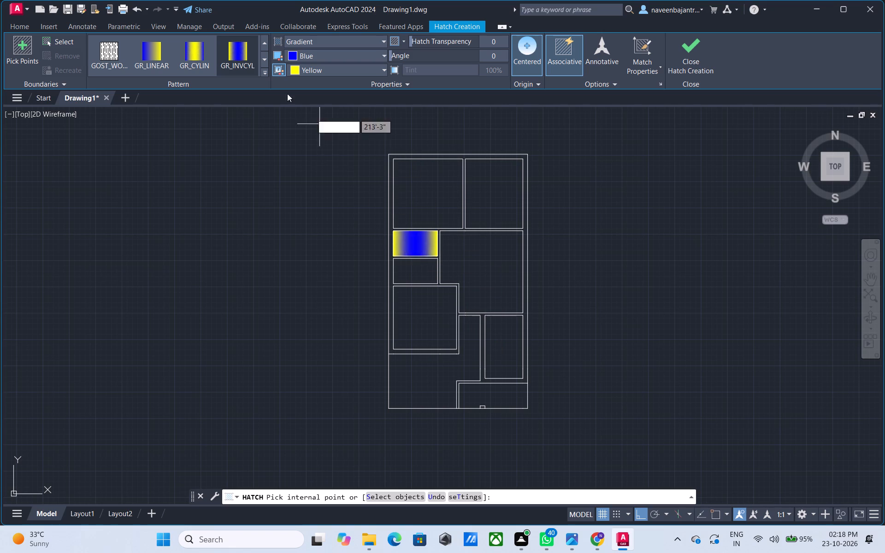
Preview the GR_SPHER, GR_HEMISP, GR_CURVED and GR_INVSPH gradients on the floor plan, including in the walls.
left_click(265, 70)
scroll(230, 74, "down", 1)
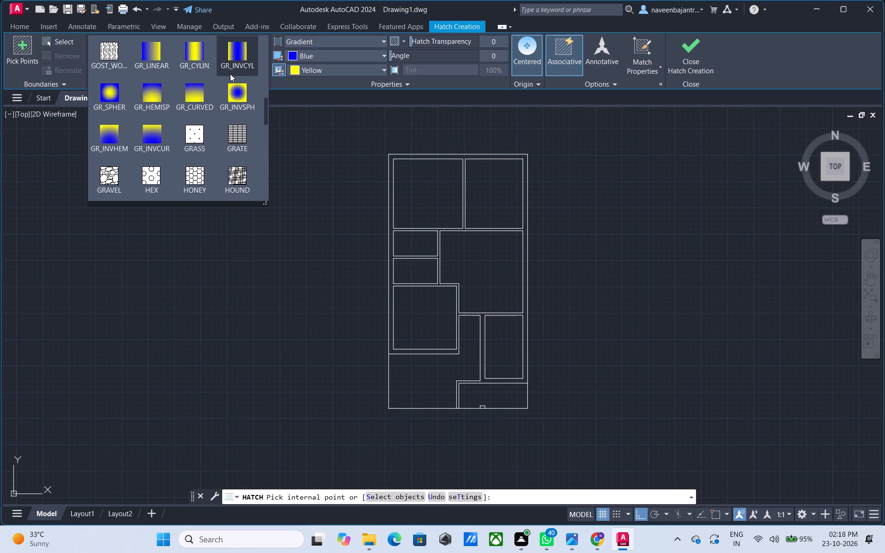
scroll(230, 74, "down", 1)
left_click(107, 60)
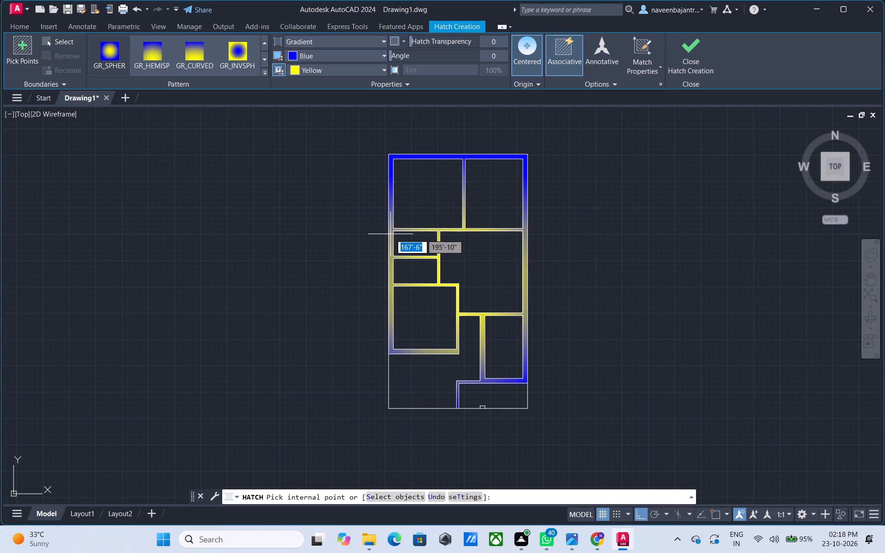
left_click(159, 68)
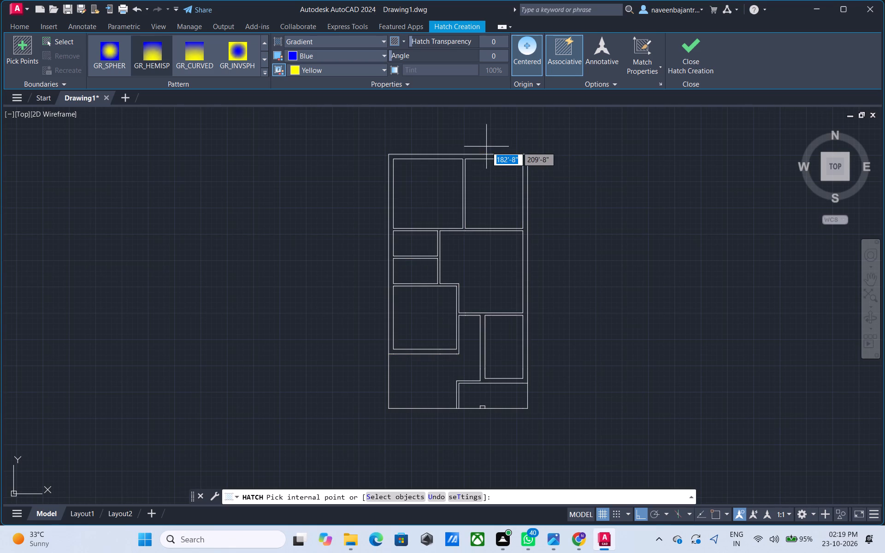
left_click(185, 45)
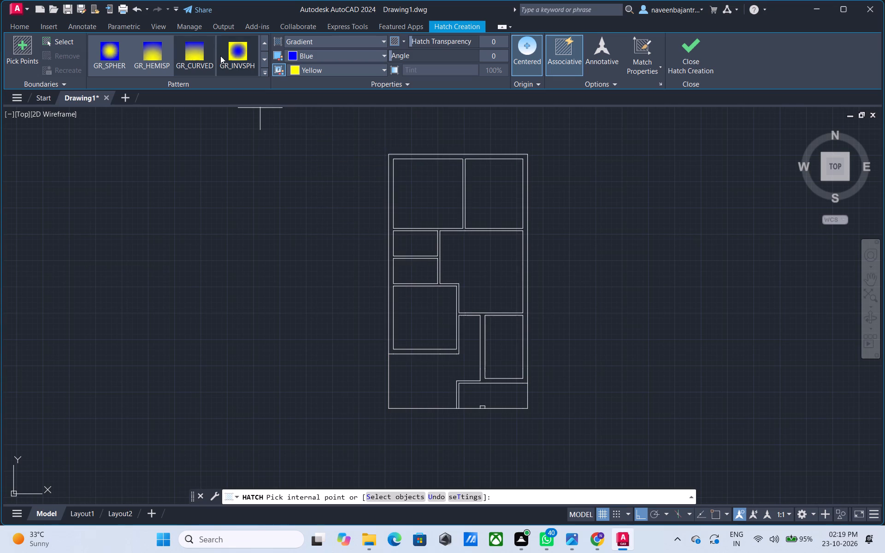
left_click(236, 46)
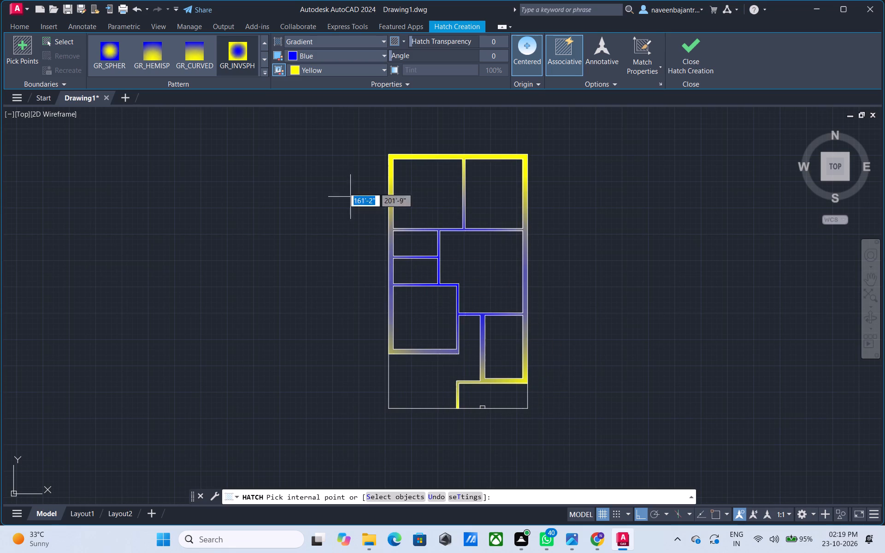
Preview the GR_INVHEM and GR_INVCUR gradients on the floor plan, trying GR_INVCUR in the walls.
left_click(266, 73)
scroll(236, 80, "down", 1)
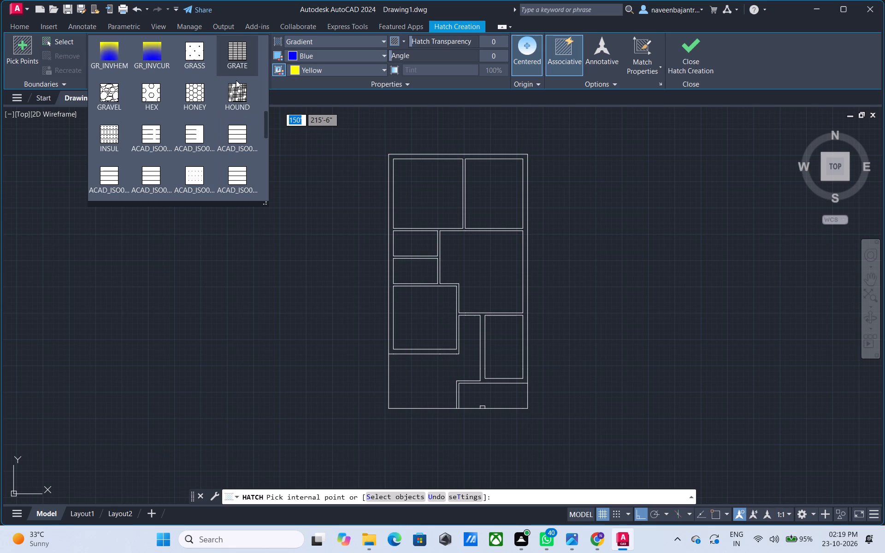
left_click(124, 65)
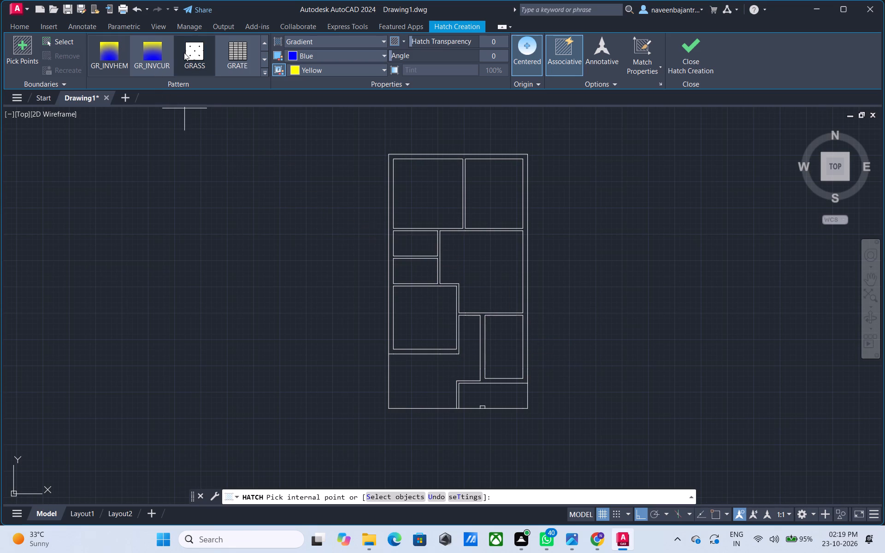
left_click(150, 65)
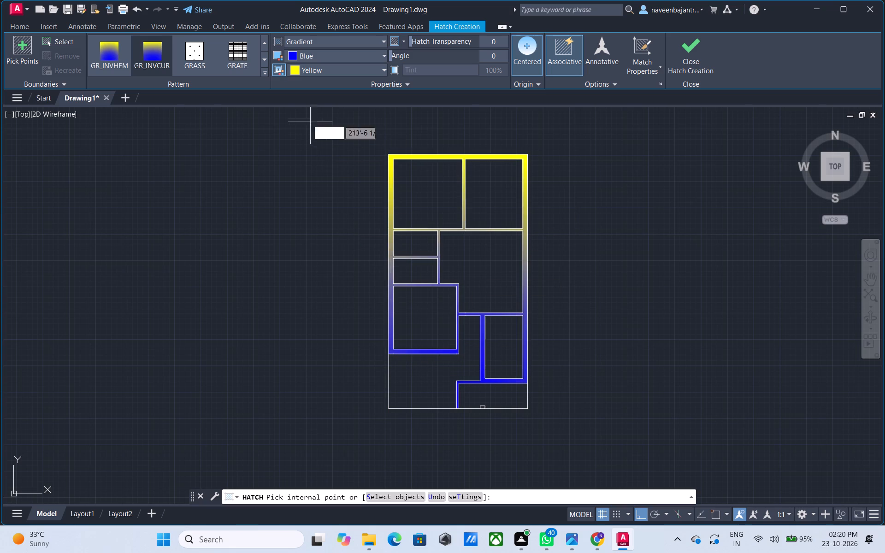
Preview the GRASS hatch pattern on the floor plan and the GRATE pattern close up in the upper-left room.
left_click(205, 70)
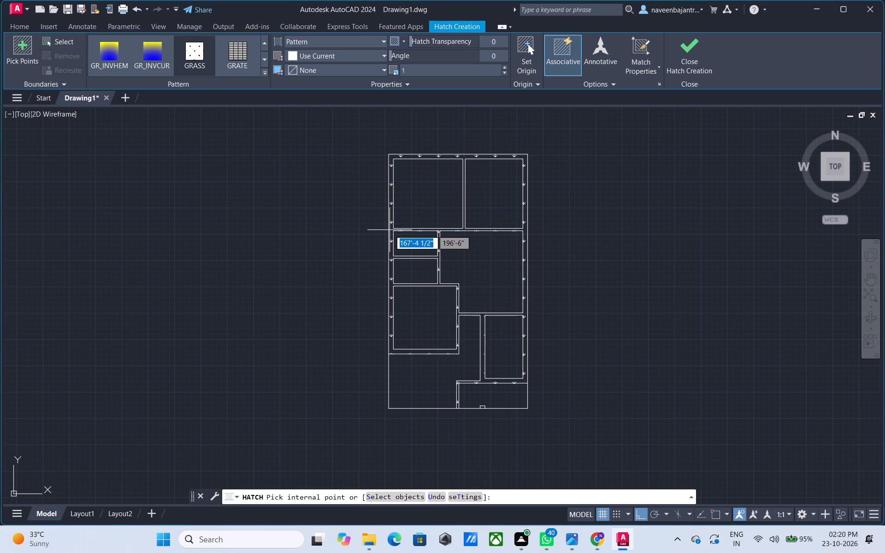
left_click(241, 66)
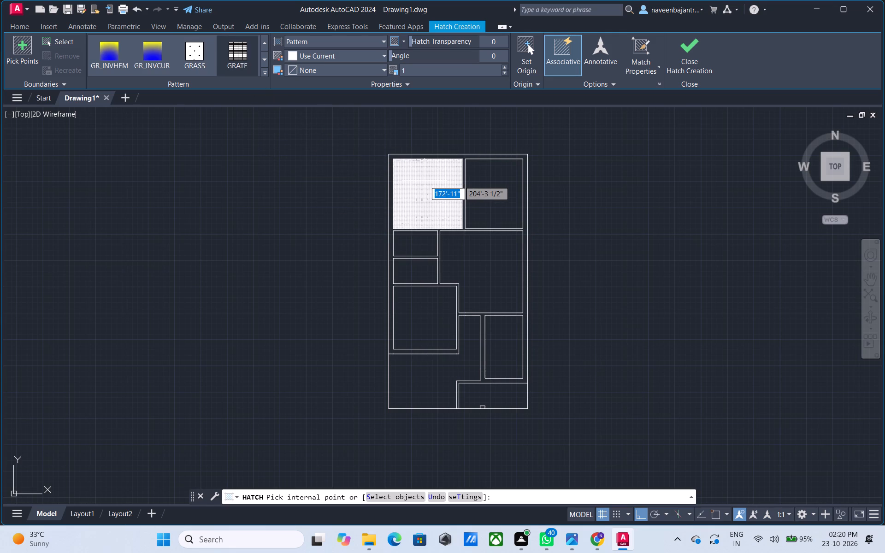
scroll(425, 181, "up", 5)
scroll(425, 181, "down", 1)
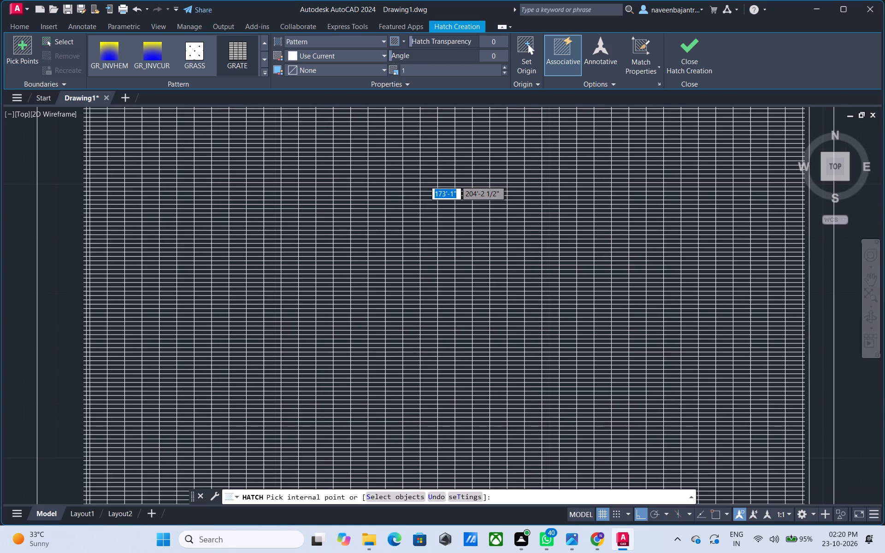
scroll(425, 181, "down", 3)
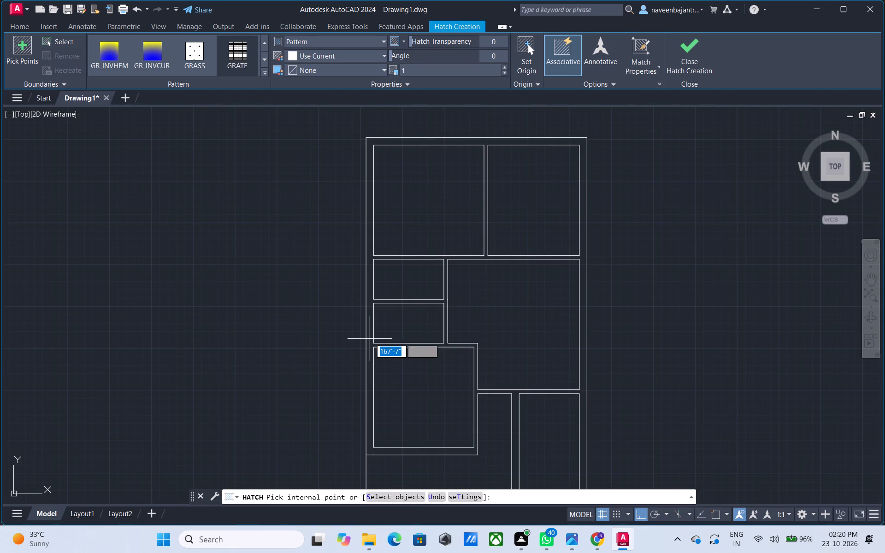
scroll(369, 312, "down", 1)
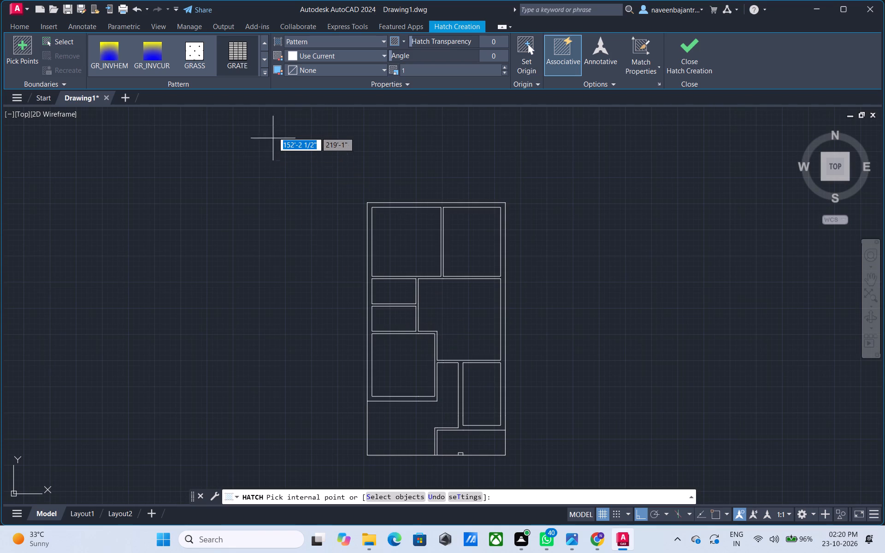
Preview the GRAVEL and HEX hatch patterns on the floor plan.
left_click(267, 71)
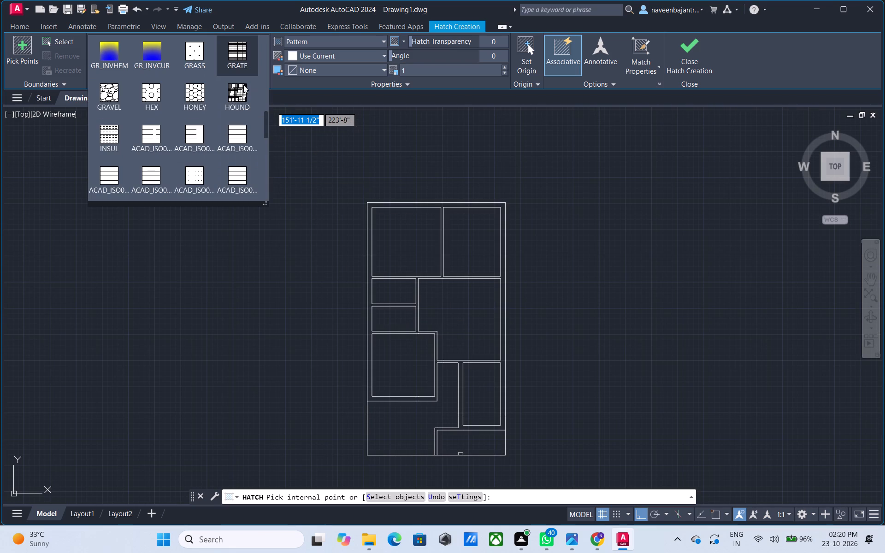
scroll(243, 85, "down", 1)
left_click(99, 54)
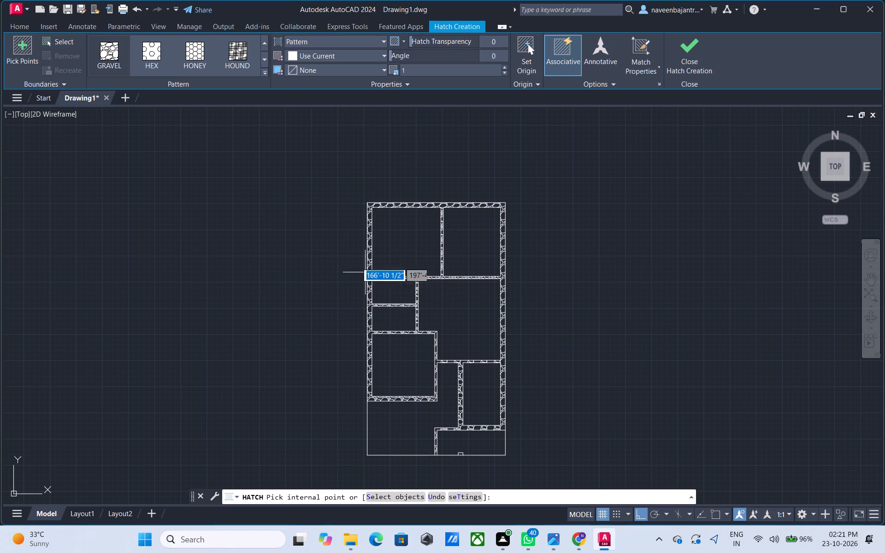
left_click(157, 55)
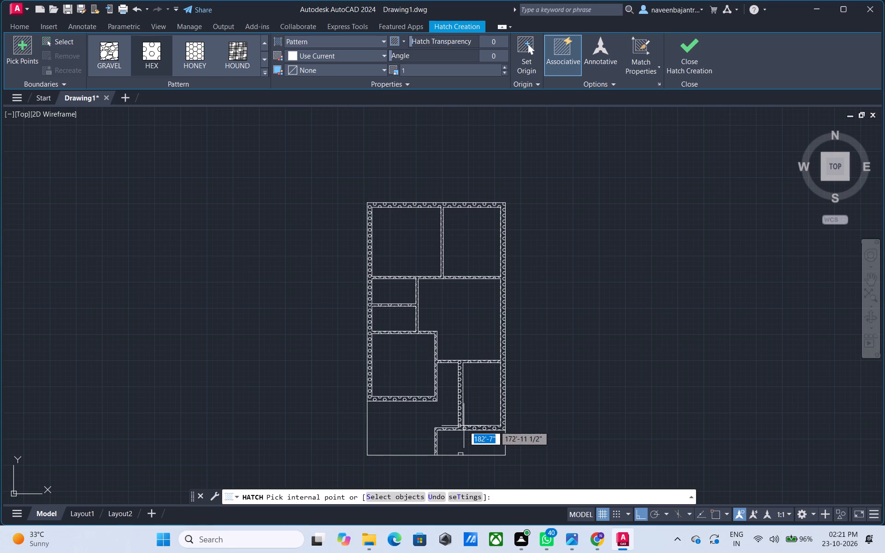
Preview the HONEY hatch pattern on the floor plan and the HOUND pattern close up in the upper-left room and in the walls.
left_click(189, 67)
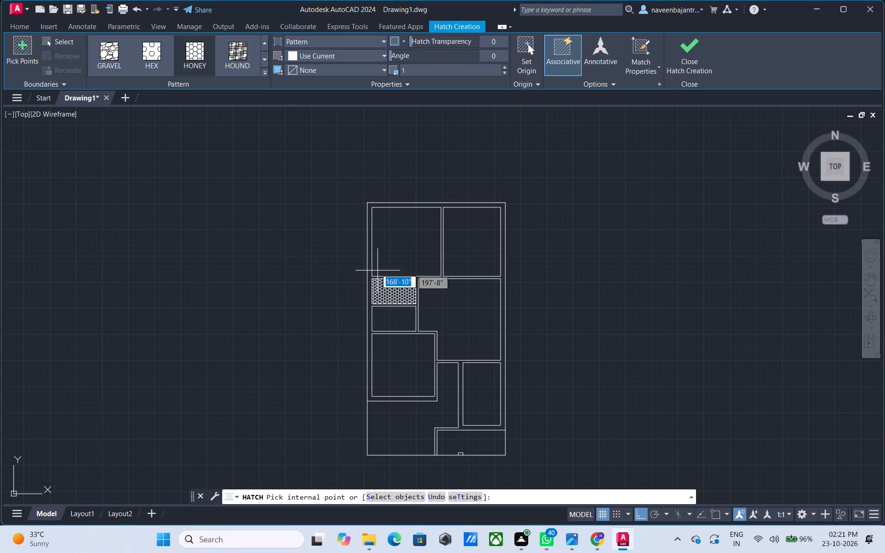
left_click(242, 60)
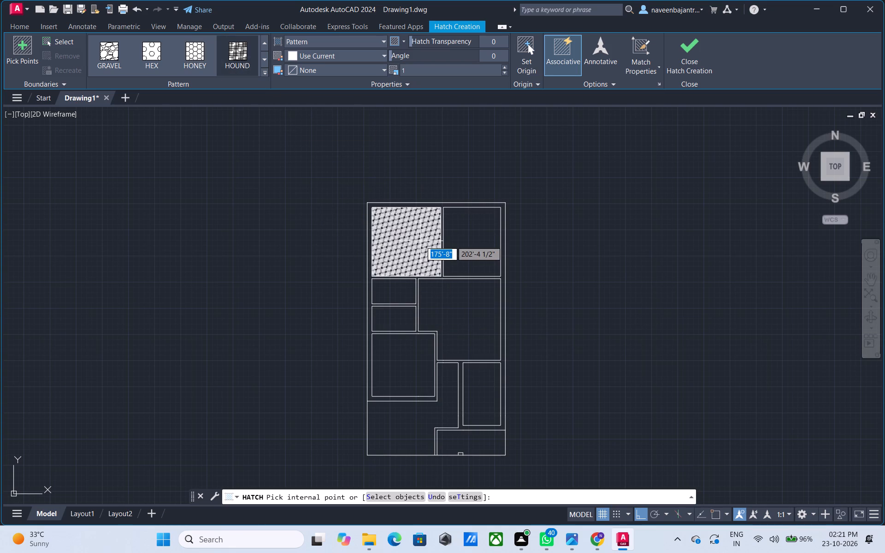
scroll(420, 241, "up", 3)
scroll(420, 241, "down", 2)
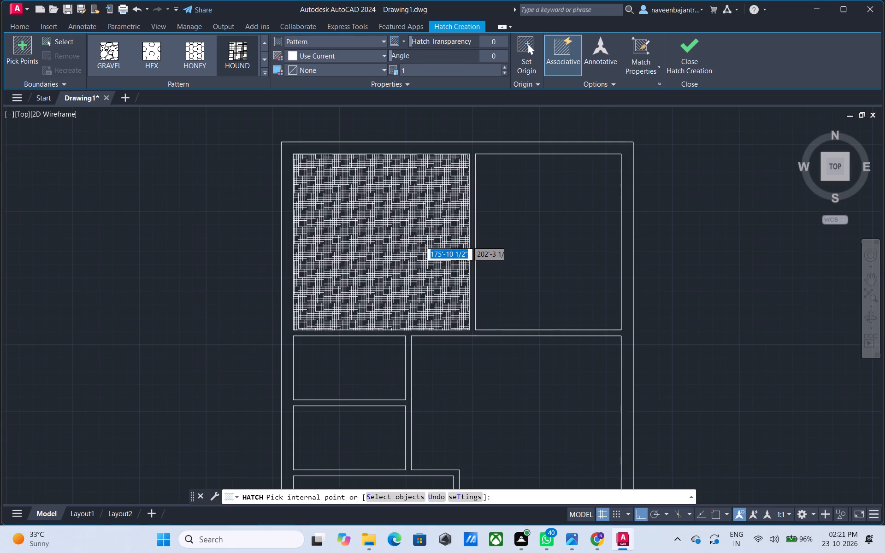
scroll(420, 241, "down", 1)
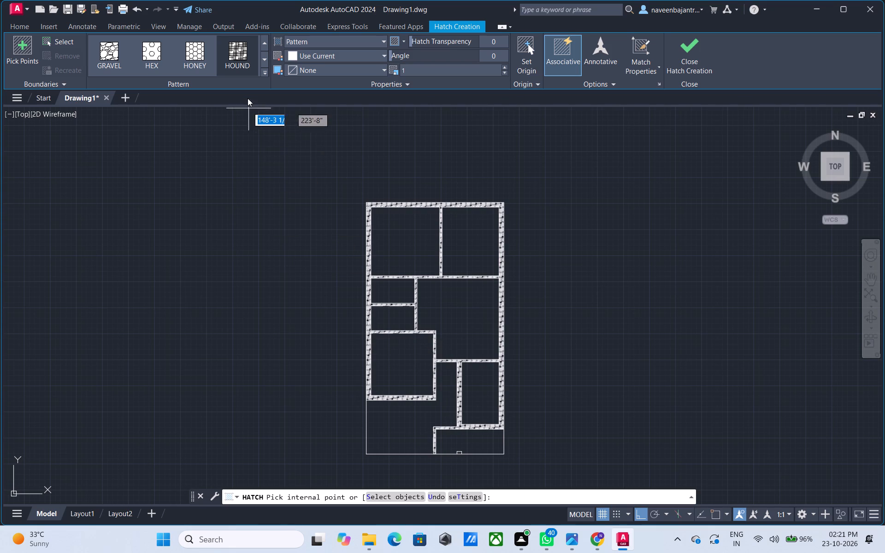
Preview the INSUL hatch pattern and the first three ACAD_ISO patterns that follow it on the floor plan.
left_click(260, 73)
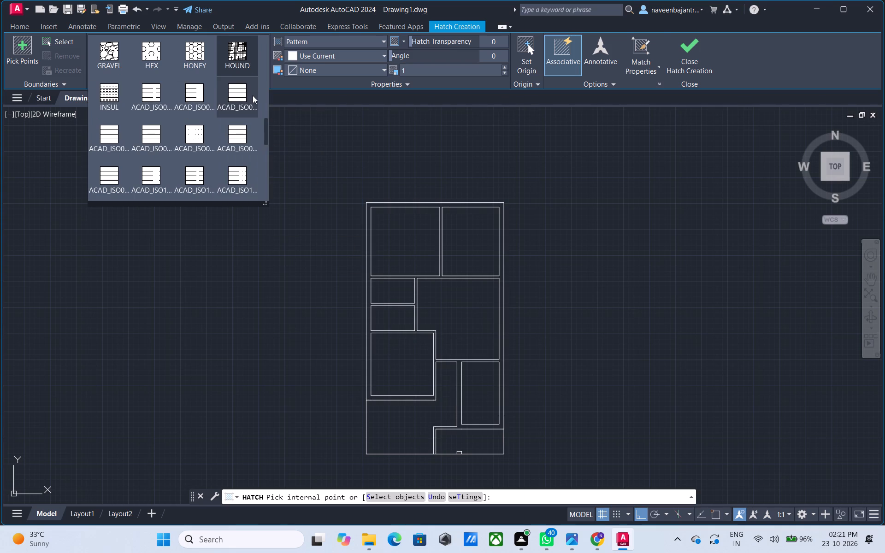
scroll(253, 95, "down", 1)
left_click(104, 60)
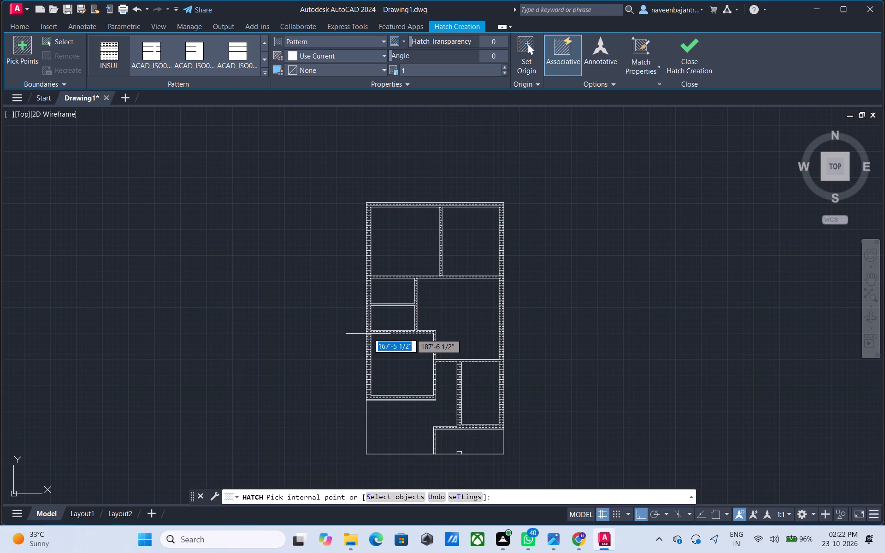
left_click(163, 58)
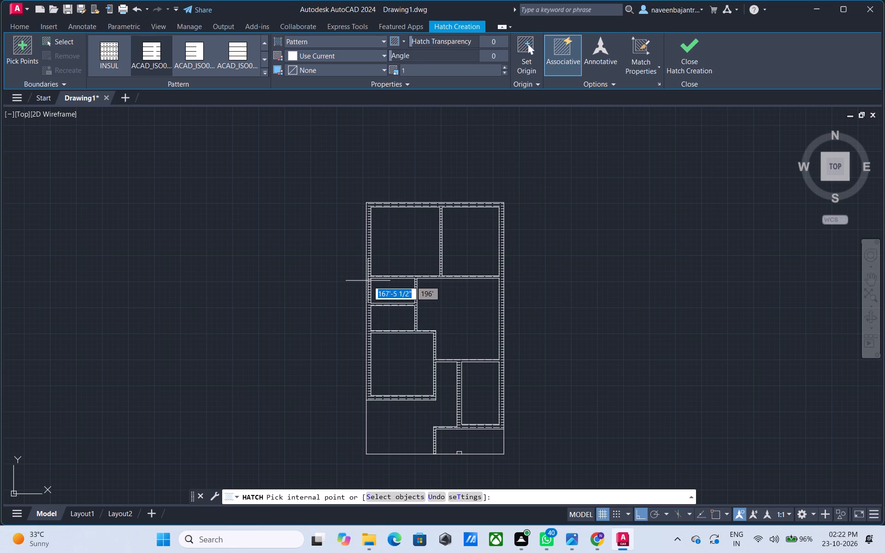
left_click(267, 76)
left_click(205, 56)
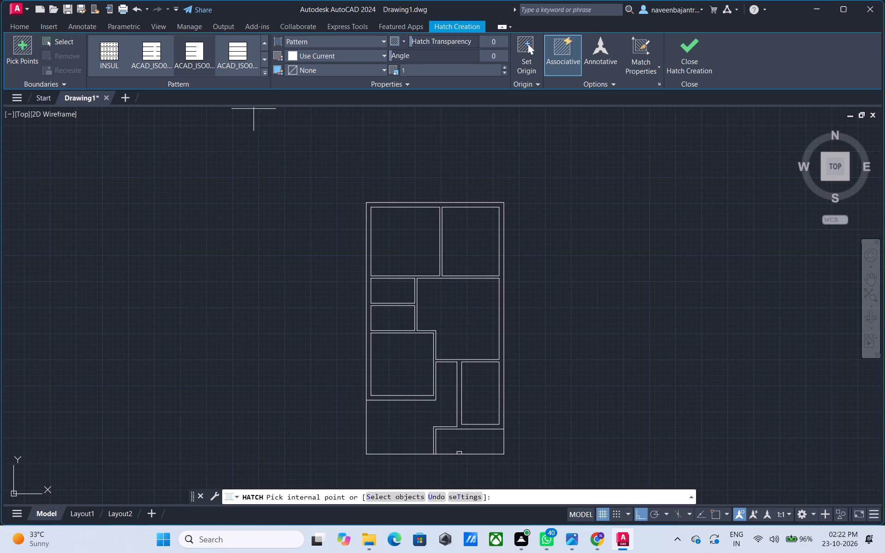
left_click(238, 68)
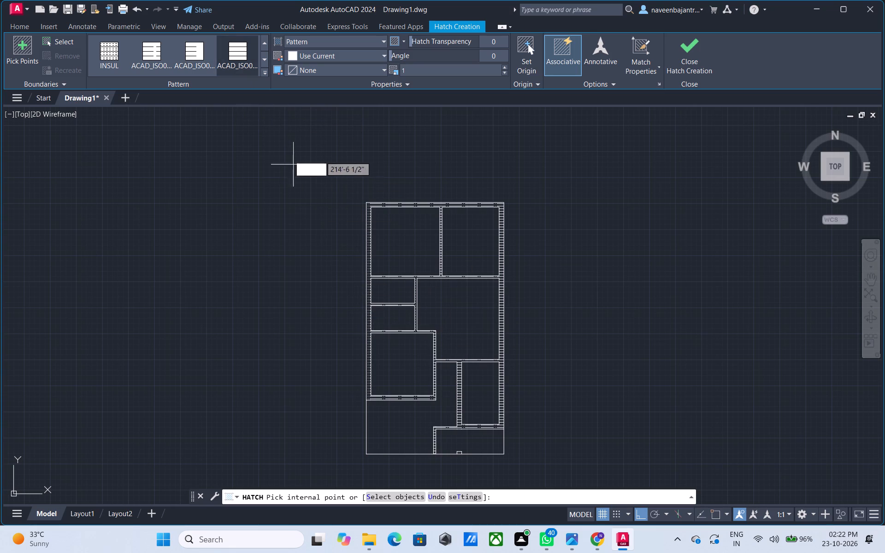
Preview the fourth to seventh ACAD_ISO hatch patterns on the floor plan, including in the walls.
left_click(267, 75)
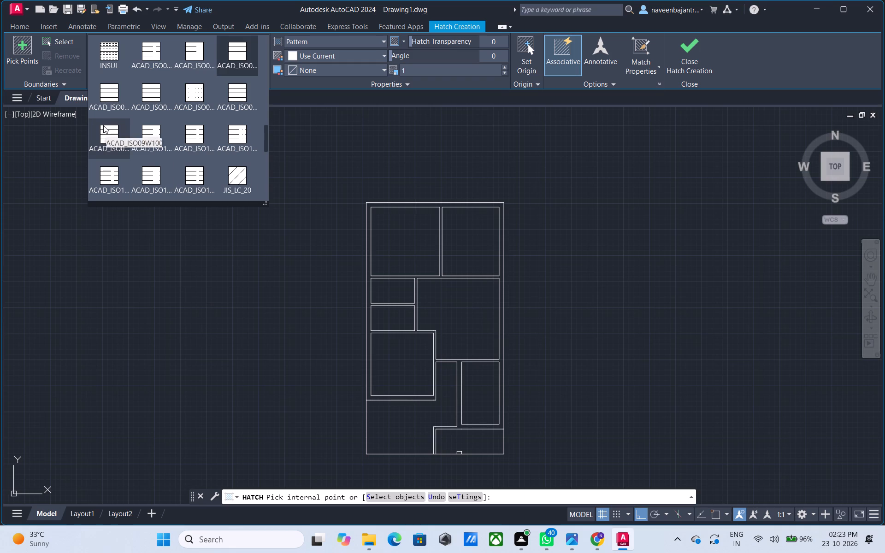
left_click(113, 104)
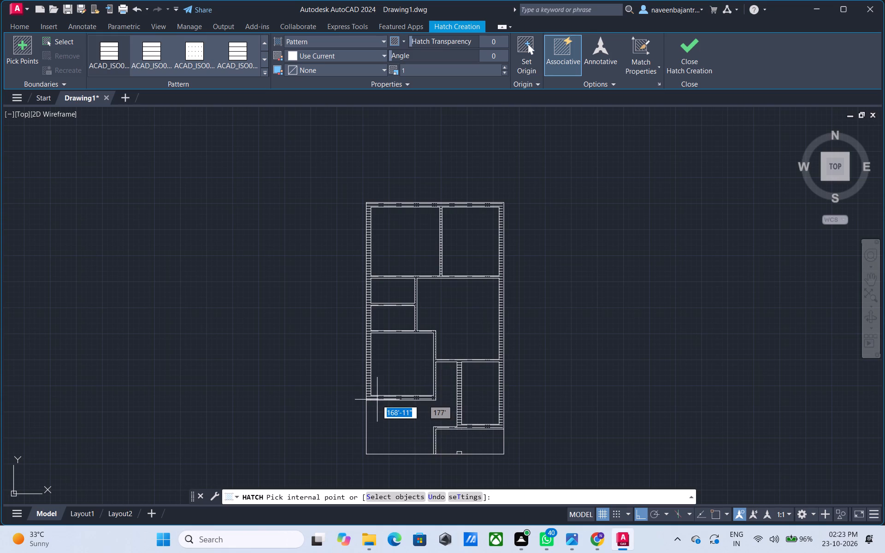
left_click(264, 71)
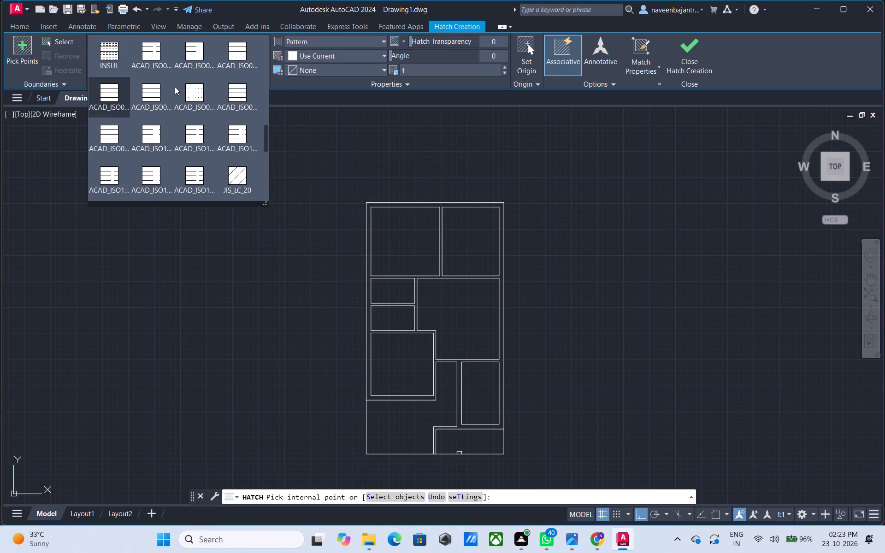
left_click(153, 93)
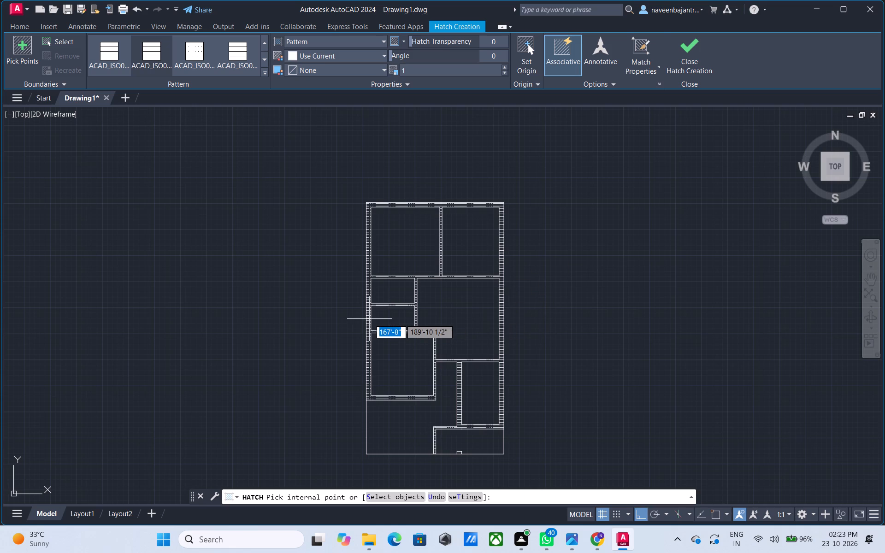
left_click(262, 71)
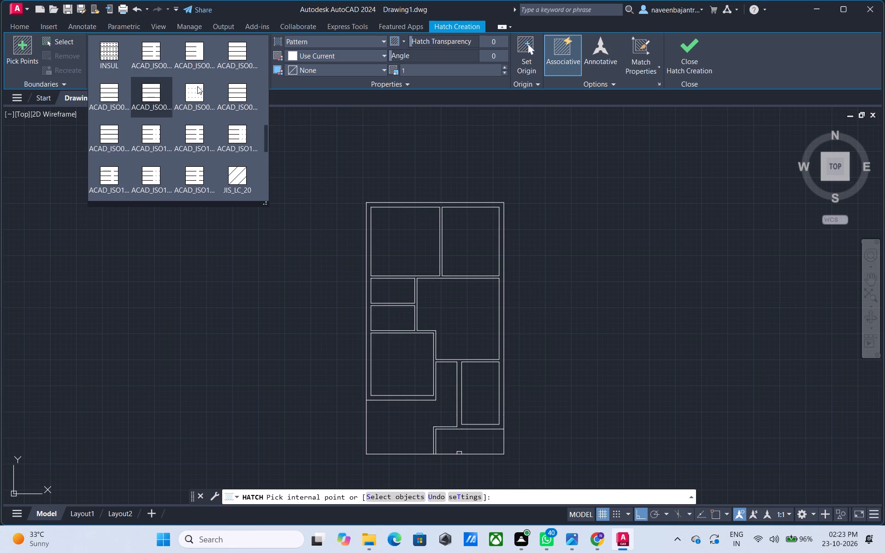
left_click(197, 86)
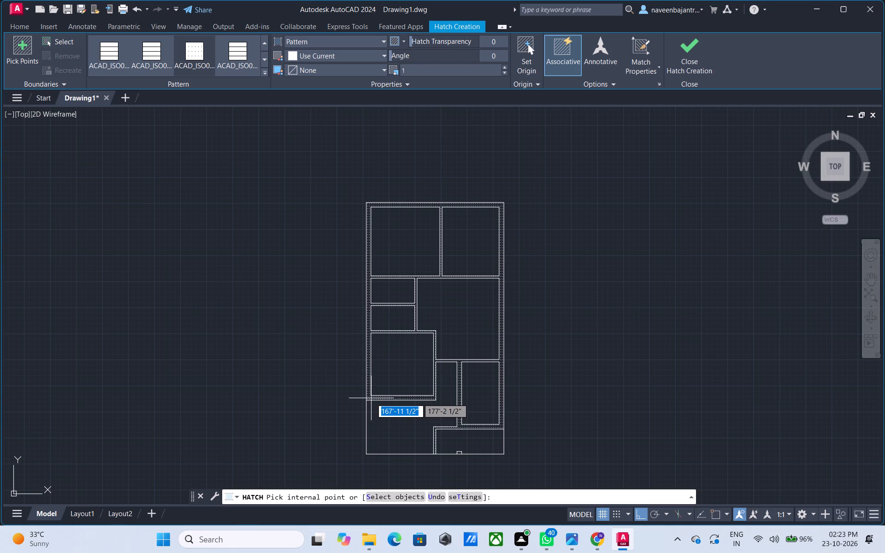
left_click(244, 46)
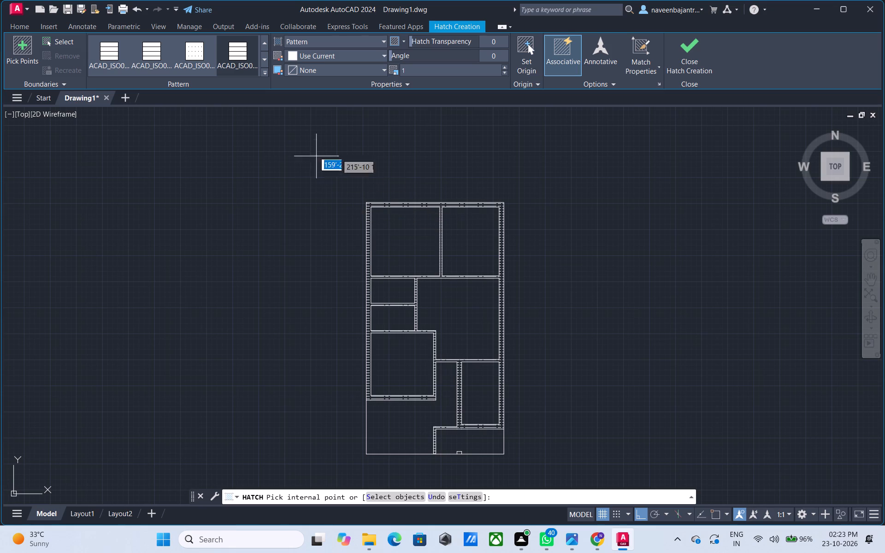
Preview ACAD_ISO09W100 and the three ACAD_ISO hatch patterns after it on the floor plan, including in the lower-left room and walls.
left_click(267, 76)
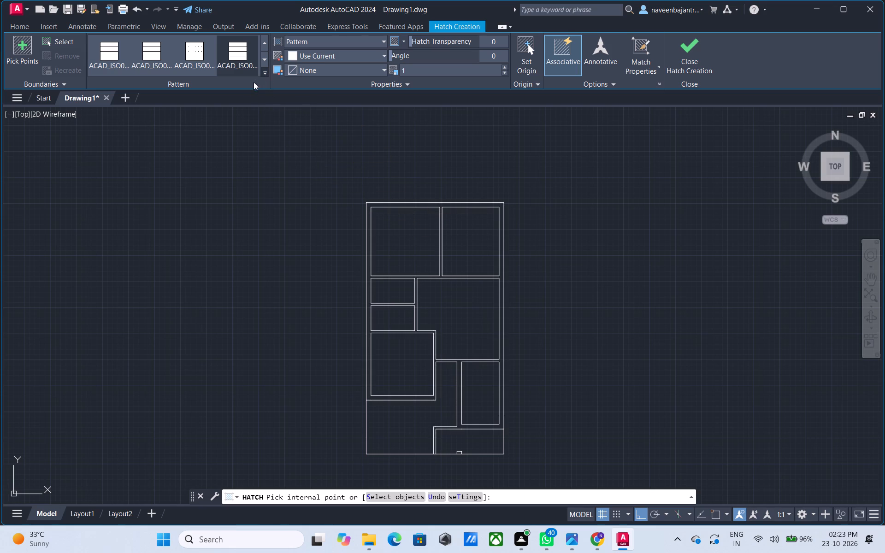
scroll(240, 98, "down", 1)
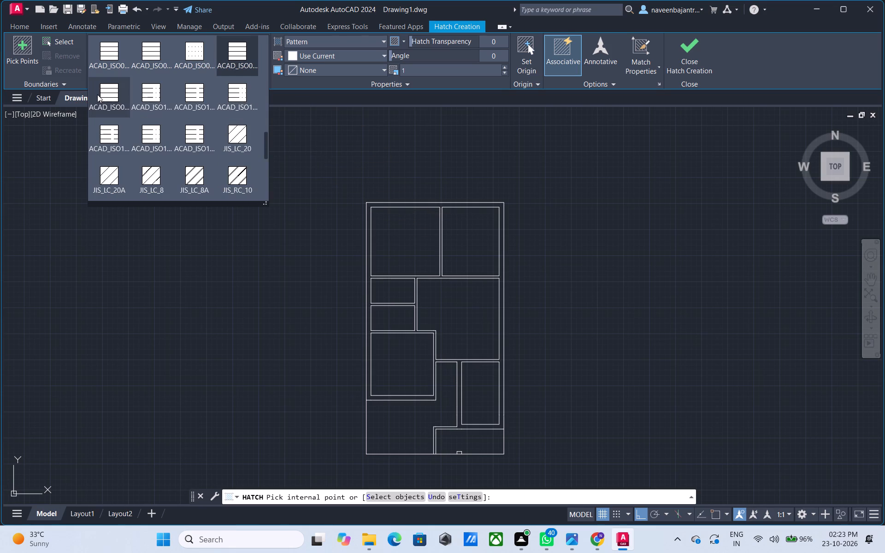
scroll(100, 94, "down", 1)
left_click(107, 45)
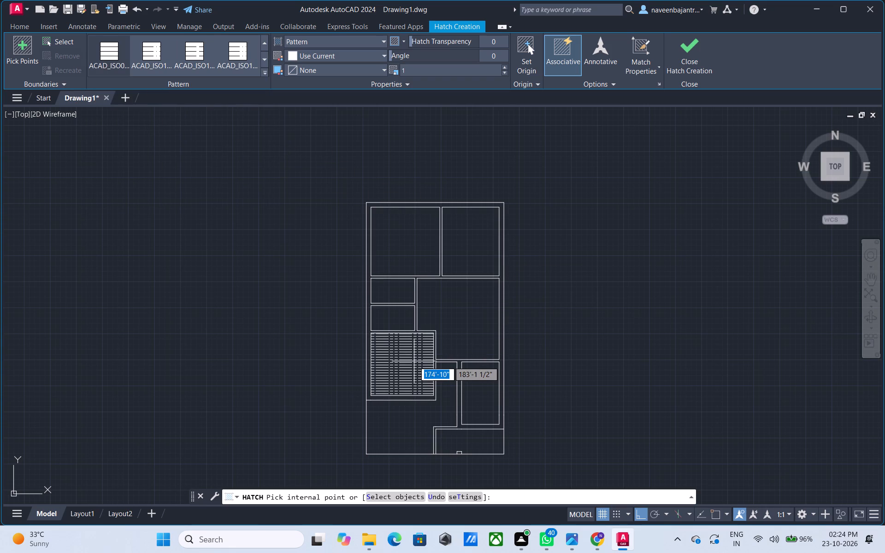
left_click(265, 74)
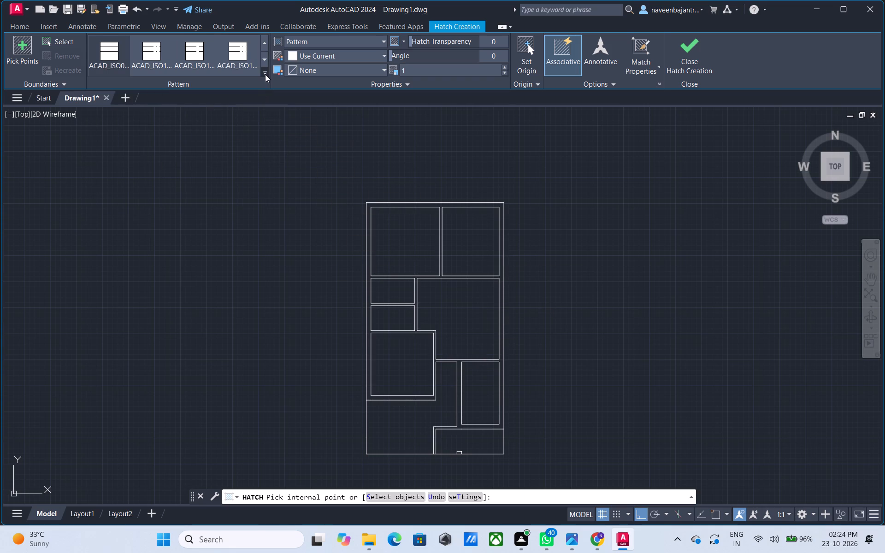
left_click(159, 55)
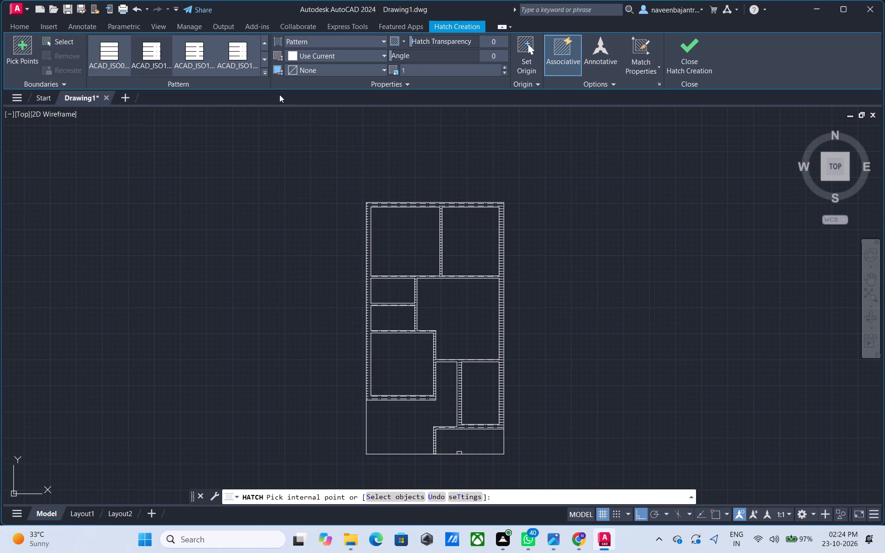
left_click(198, 54)
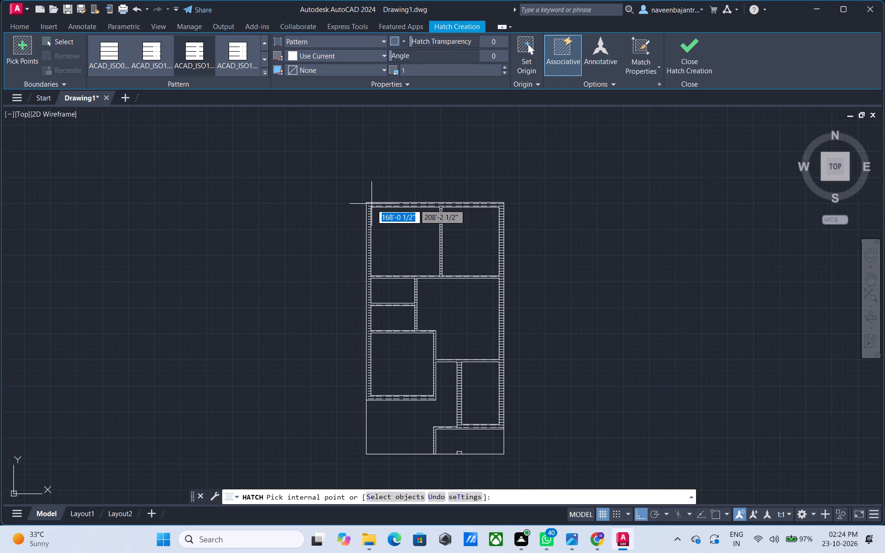
left_click(243, 55)
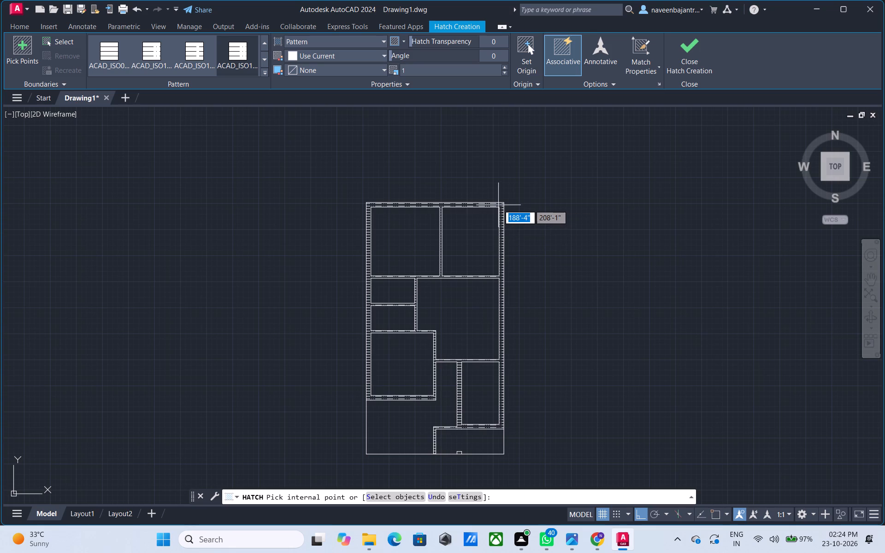
Preview the last three ACAD_ISO hatch patterns and the JIS_LC_20 pattern on the floor plan, including in the walls.
left_click(269, 69)
scroll(226, 78, "down", 1)
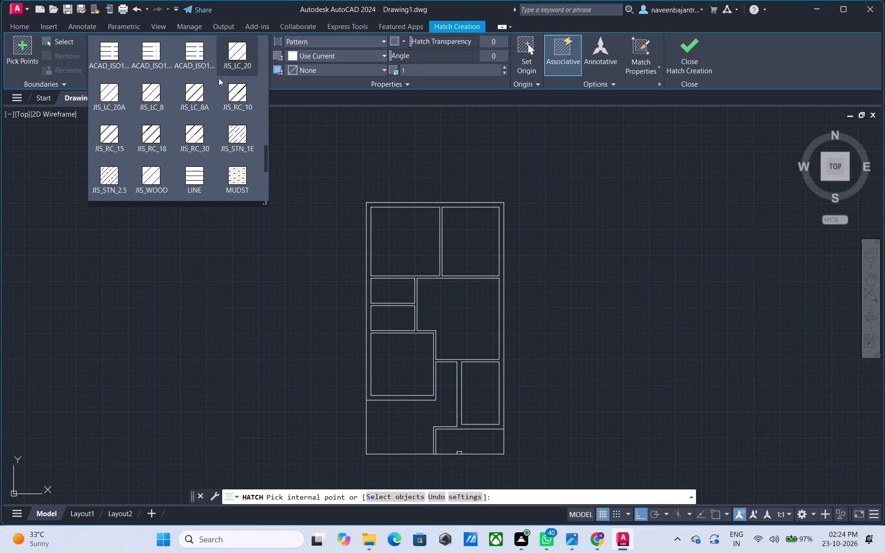
left_click(107, 60)
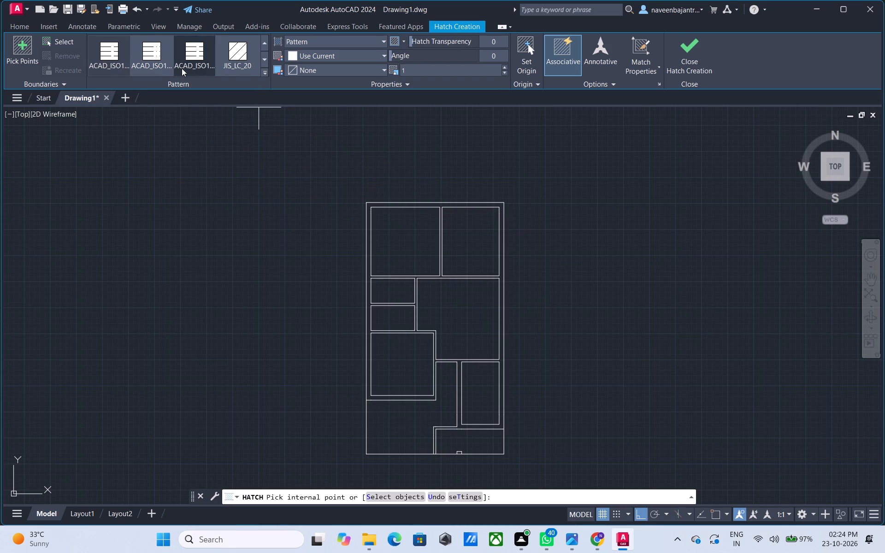
left_click(159, 64)
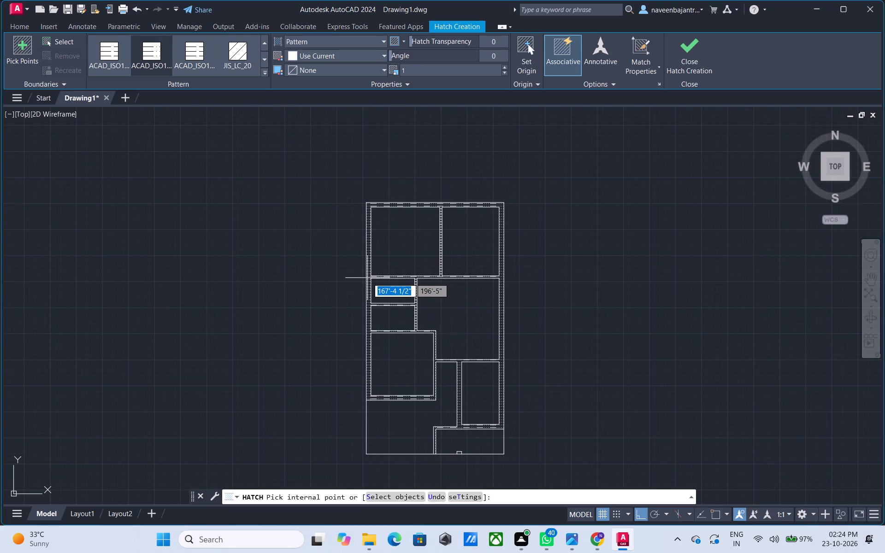
left_click(192, 50)
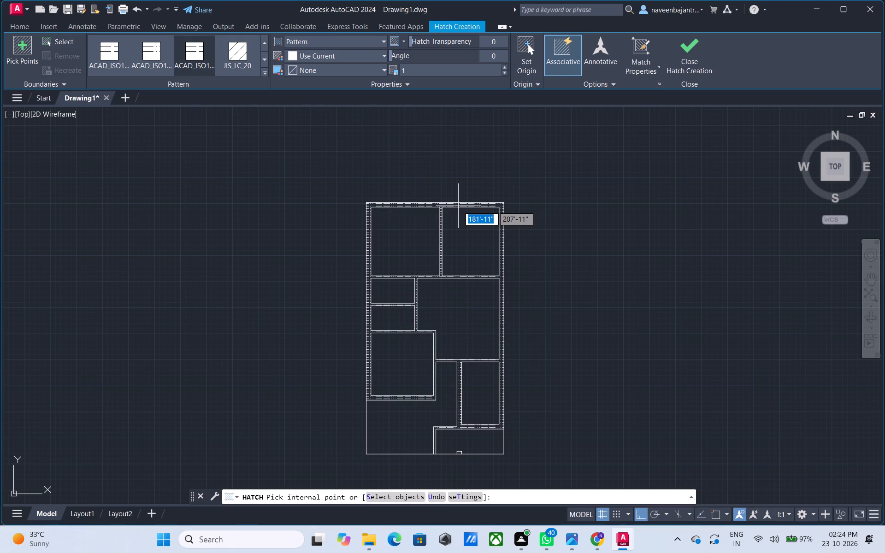
left_click(226, 49)
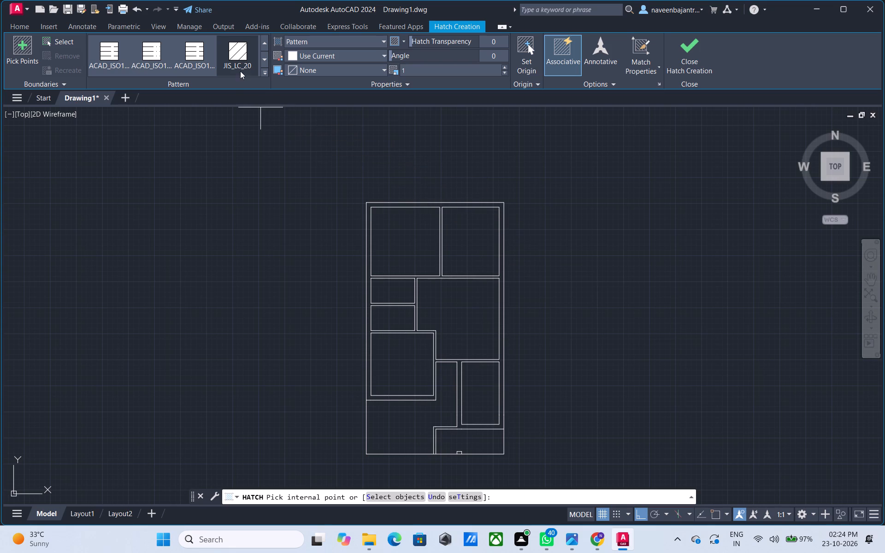
Preview the JIS_LC_20A, JIS_LC_8, JIS_LC_8A and JIS_RC_10 hatch patterns on the floor plan, trying JIS_LC_8 in the walls.
left_click(267, 73)
scroll(242, 80, "down", 1)
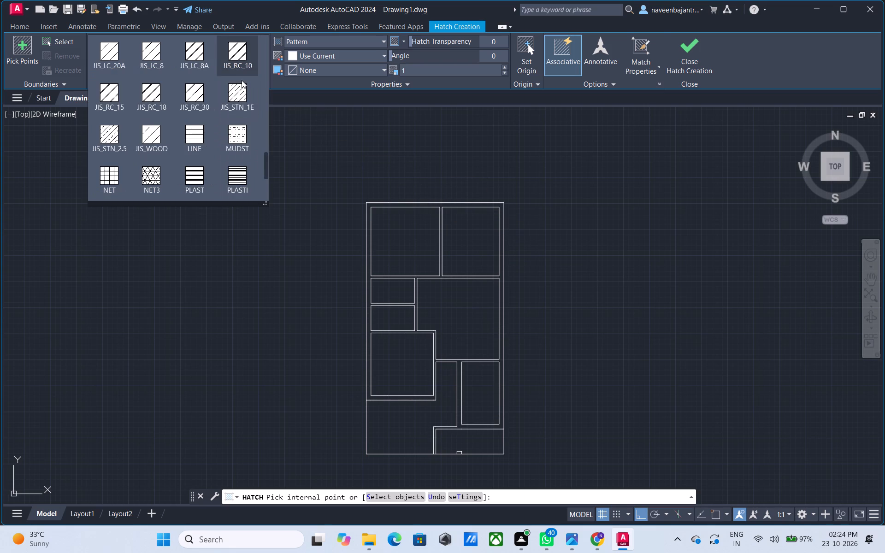
left_click(113, 45)
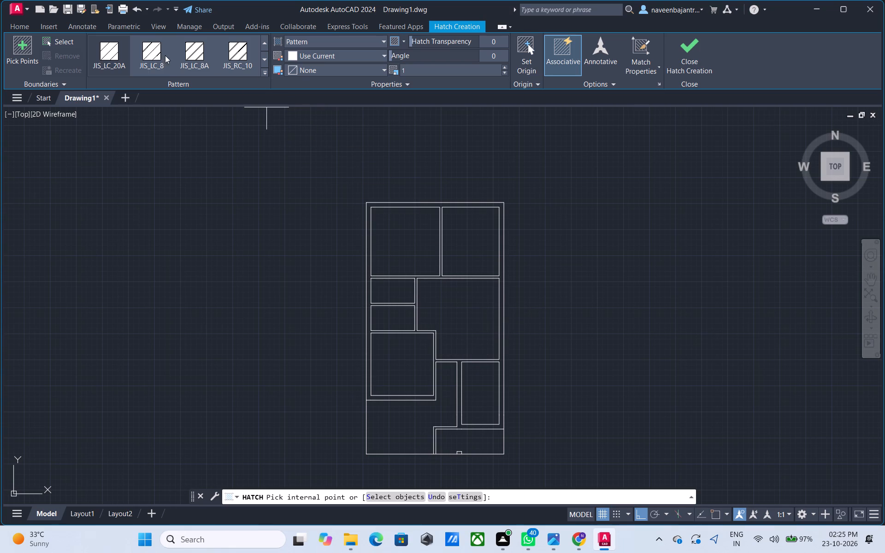
left_click(146, 64)
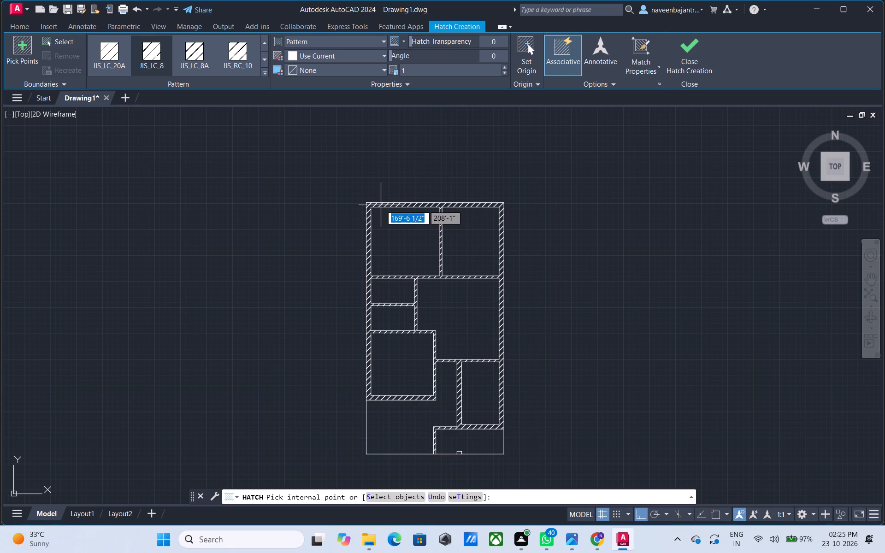
left_click(198, 62)
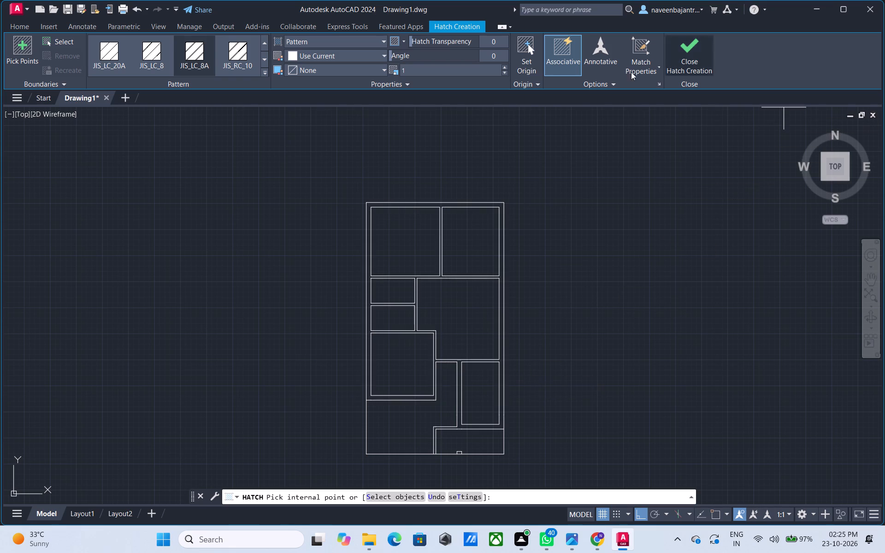
left_click(238, 55)
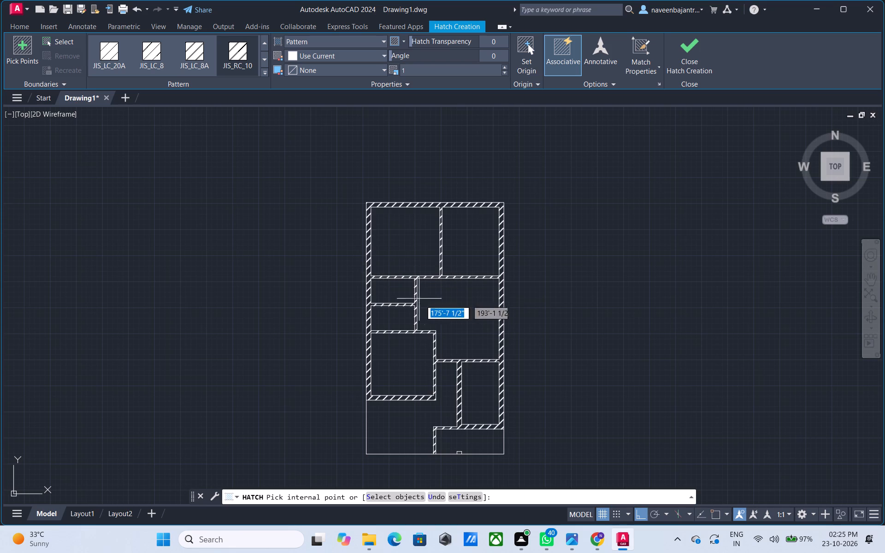
Preview the JIS_RC_15 hatch pattern on the floor plan.
left_click(266, 76)
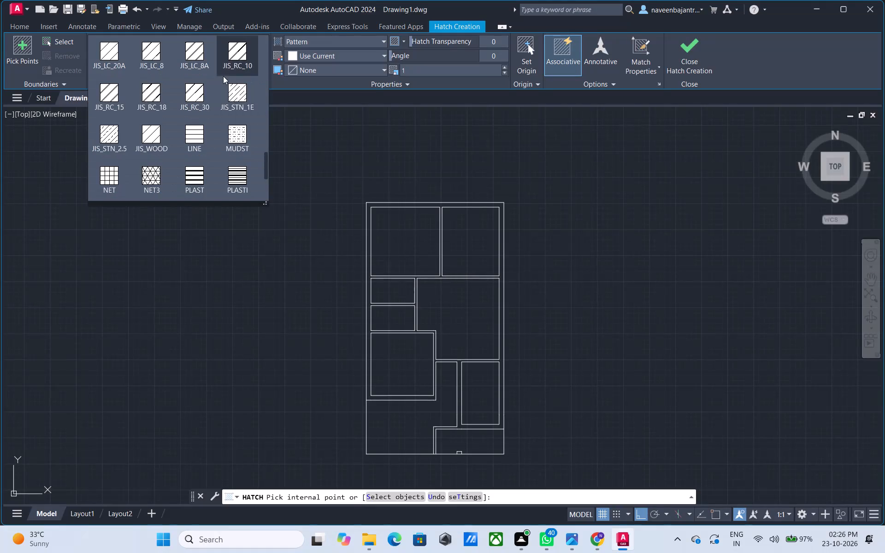
left_click(105, 90)
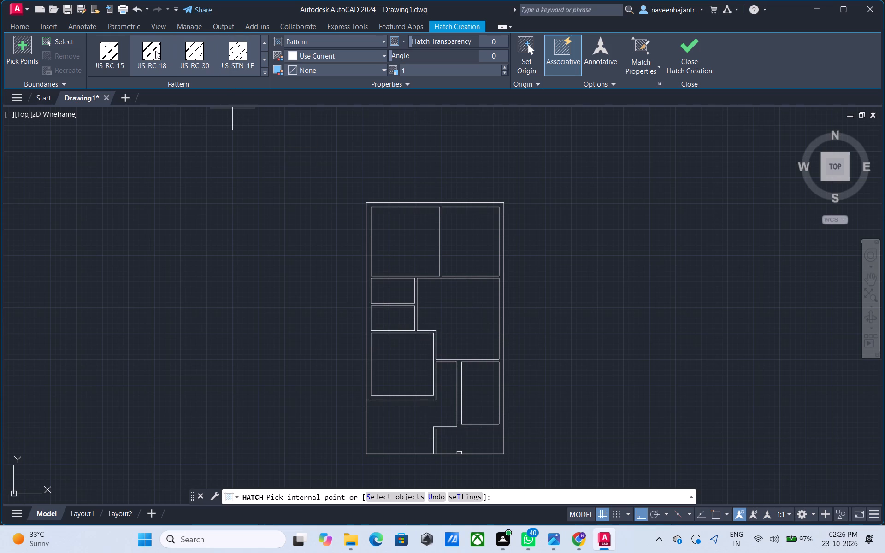
Preview the JIS_RC_18, JIS_RC_30, JIS_STN_1E and JIS_STN_2.5 hatch patterns on the floor plan.
left_click(142, 45)
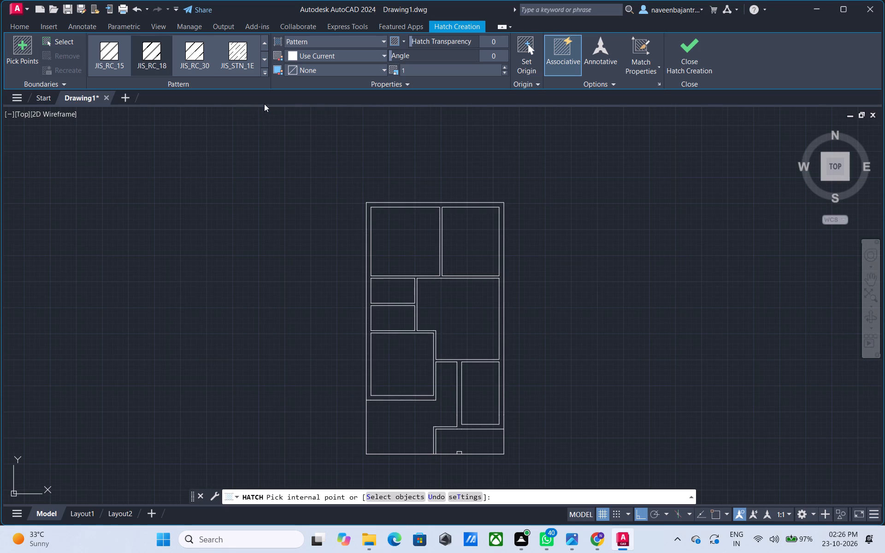
left_click(204, 58)
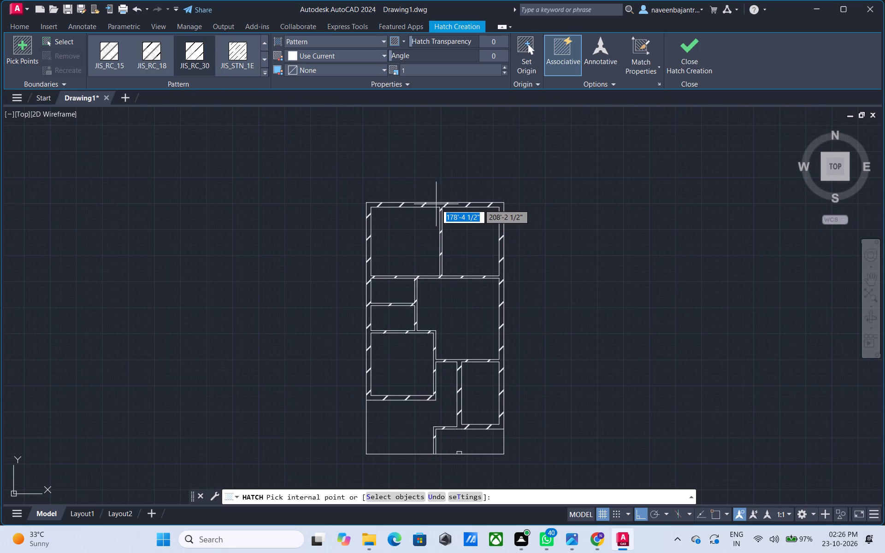
left_click(254, 47)
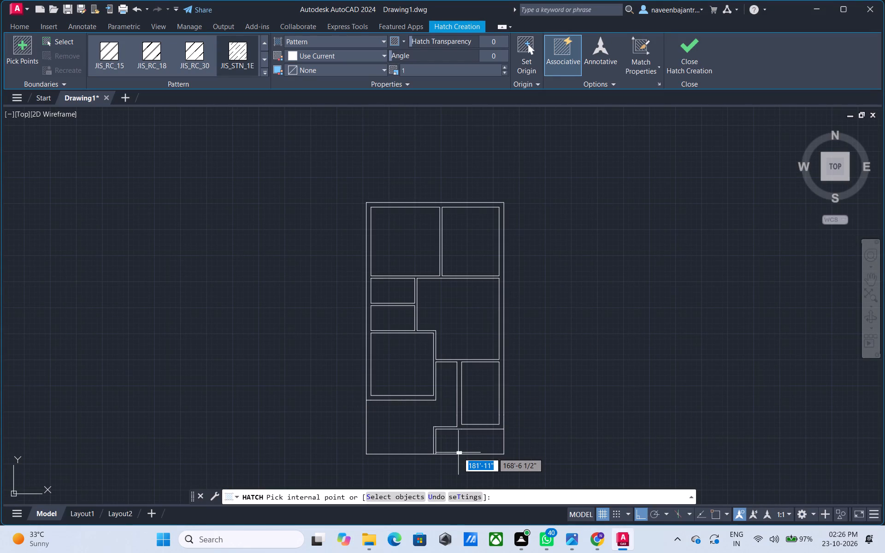
left_click(266, 76)
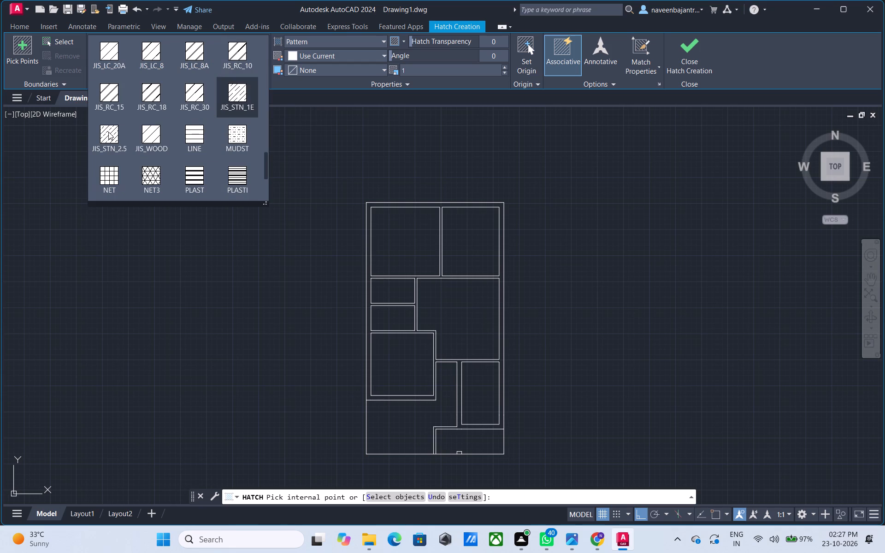
left_click(108, 132)
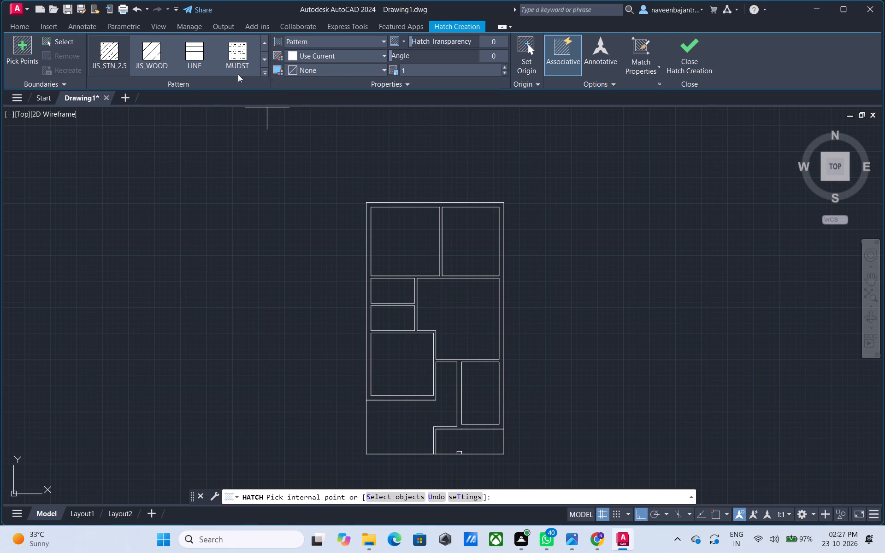
Preview the JIS_WOOD, LINE and MUDST hatch patterns on the floor plan, trying JIS_WOOD and LINE in the walls.
left_click(140, 52)
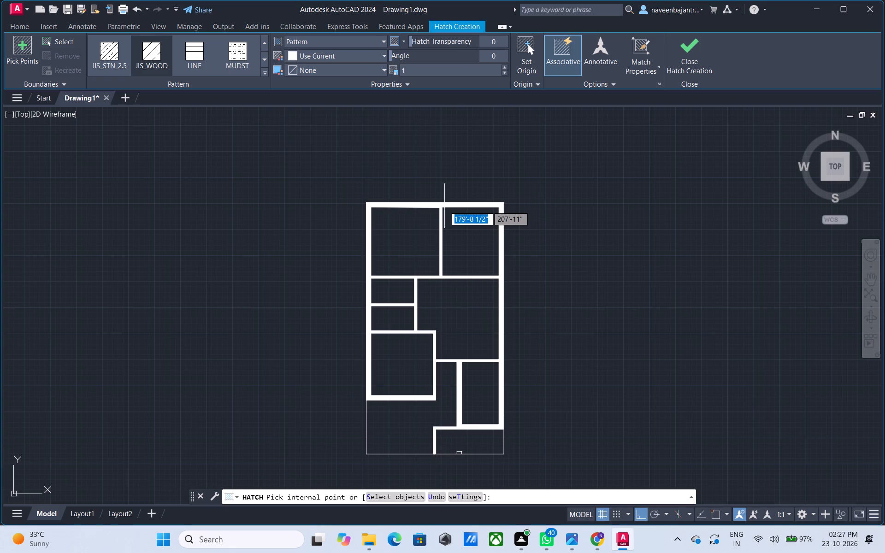
left_click(201, 53)
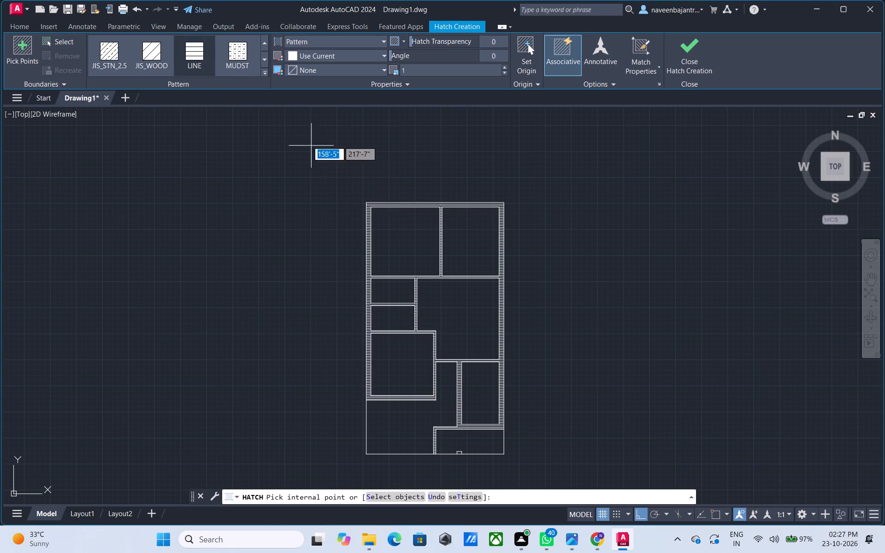
left_click(245, 54)
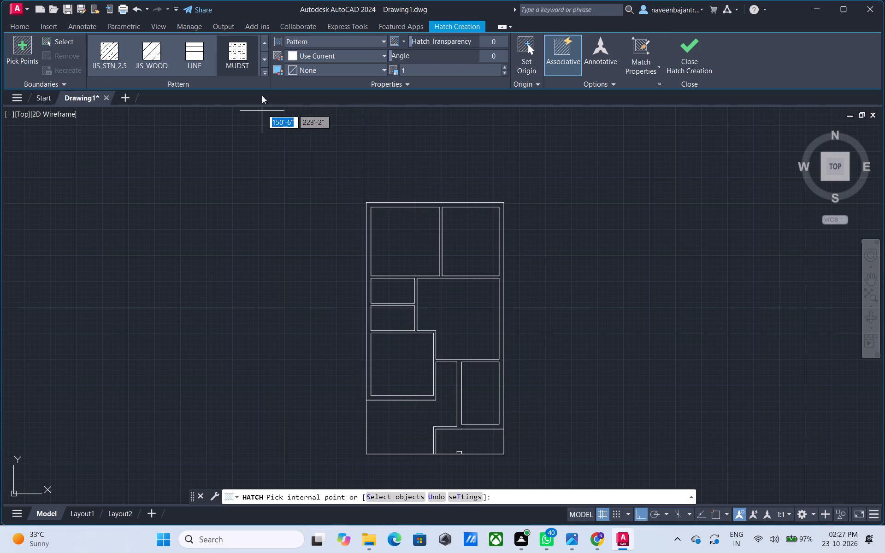
Preview the NET and NET3 hatch patterns, examining NET3 closely in the plan's upper-left room.
left_click(266, 76)
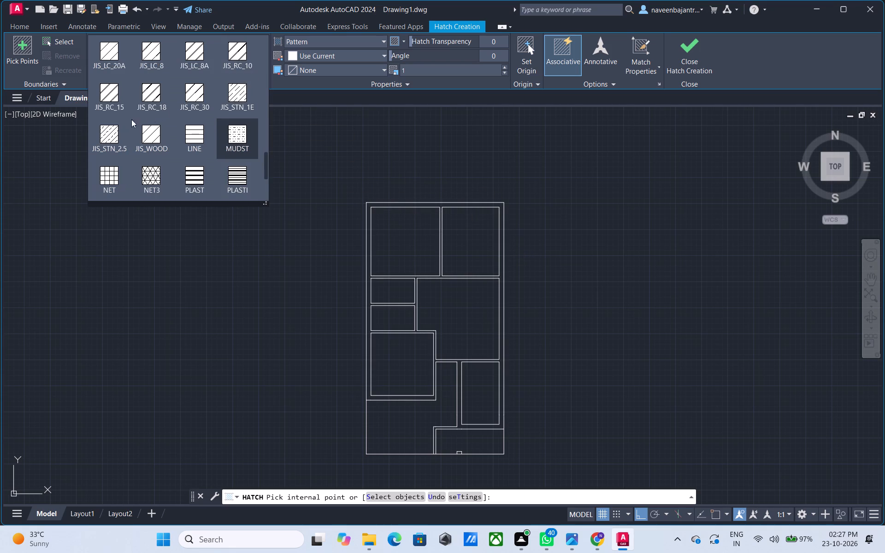
scroll(112, 123, "down", 2)
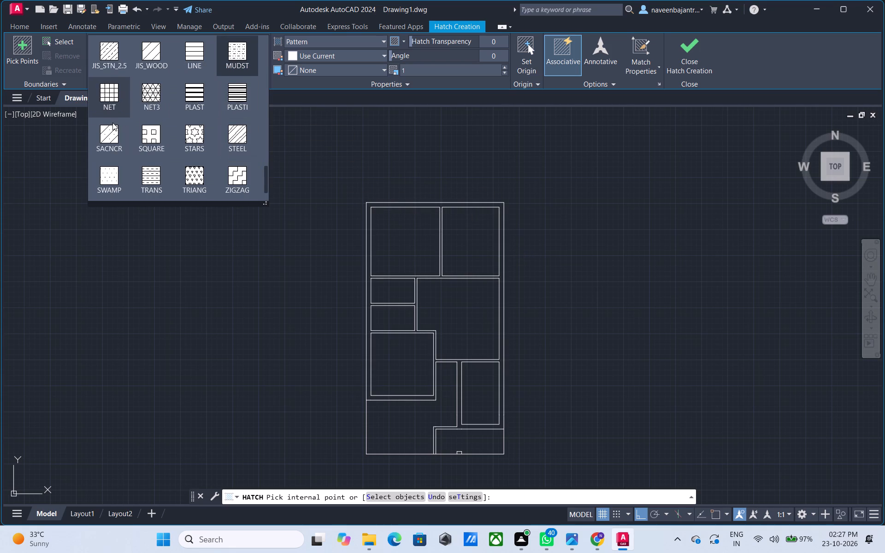
left_click(109, 79)
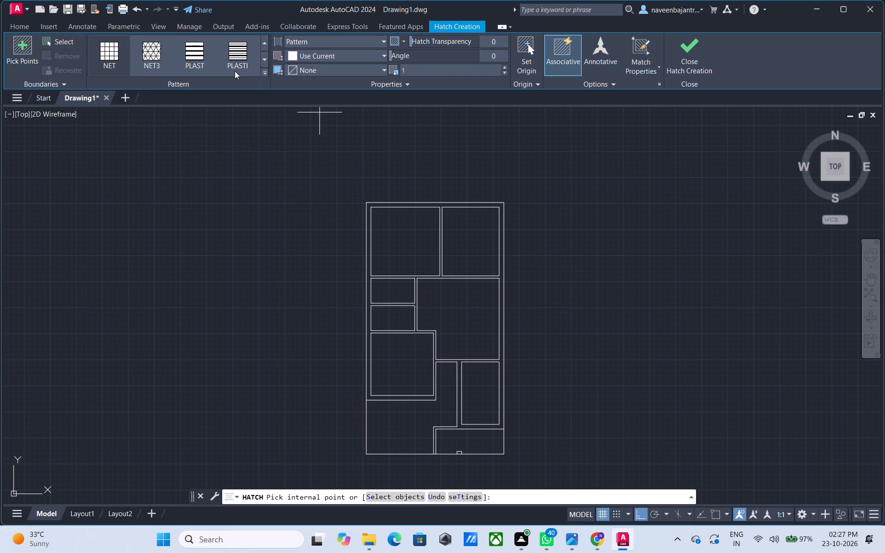
left_click(147, 49)
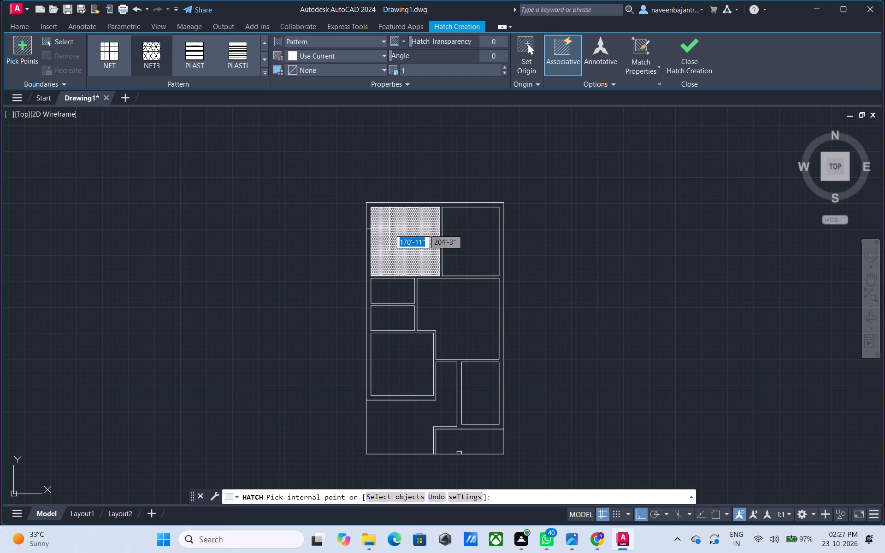
scroll(417, 245, "up", 3)
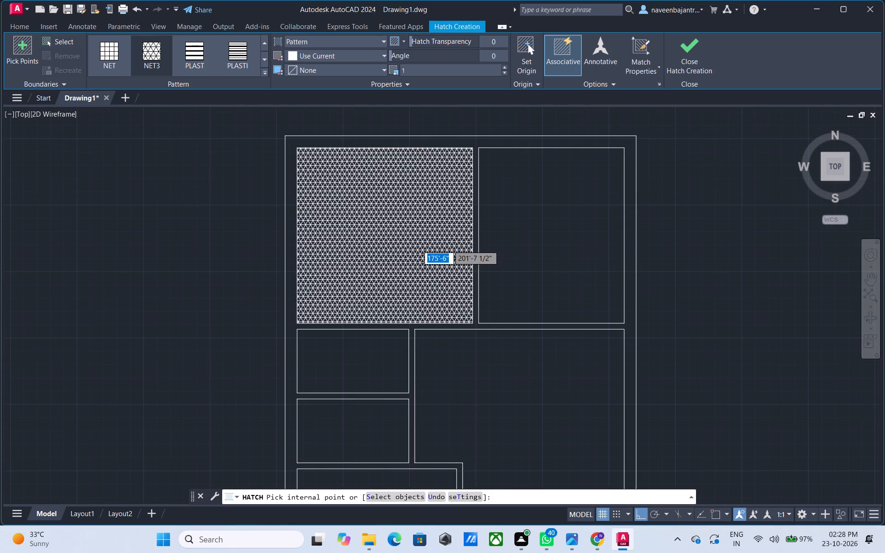
scroll(417, 245, "up", 2)
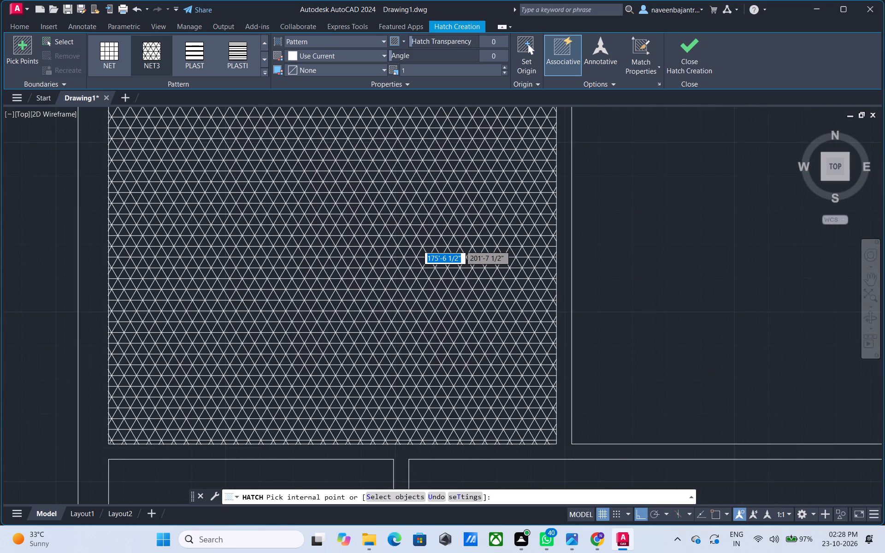
scroll(417, 245, "up", 1)
scroll(417, 245, "down", 4)
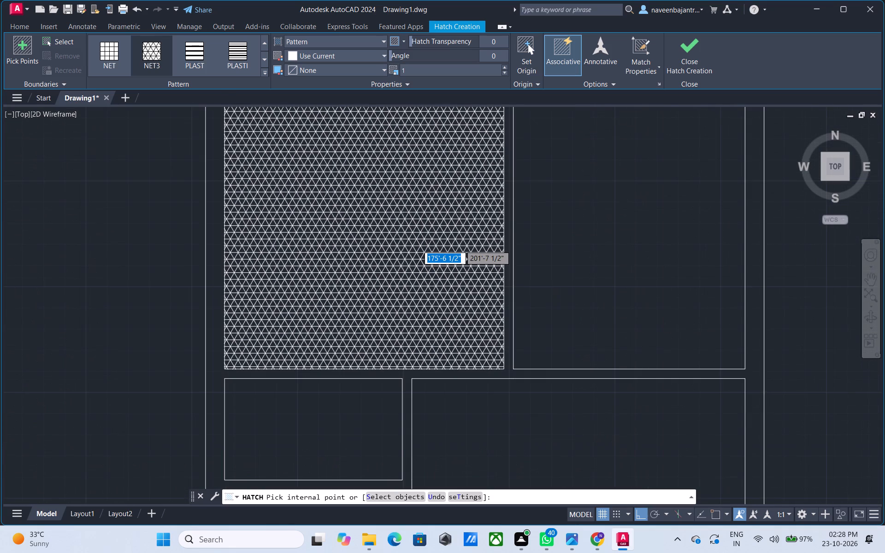
scroll(417, 245, "down", 1)
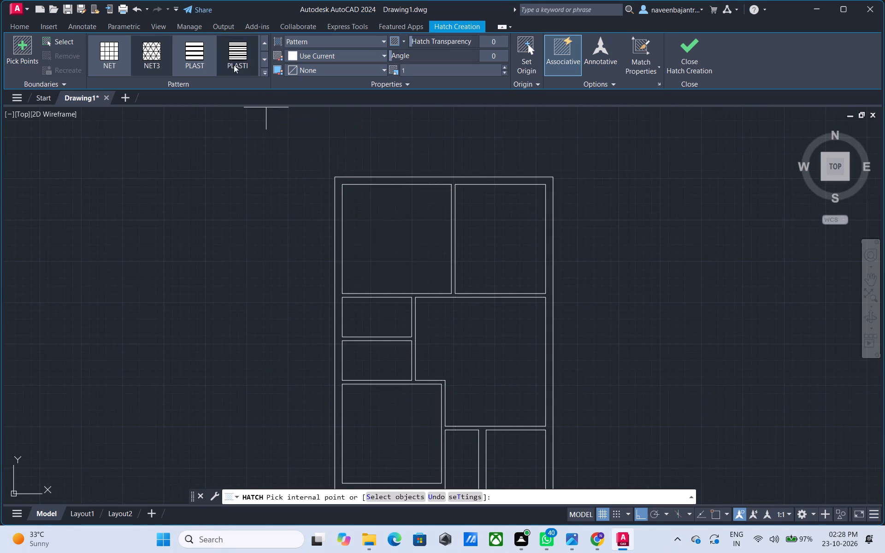
Preview the PLAST and PLASTI hatch patterns on the floor plan.
left_click(200, 52)
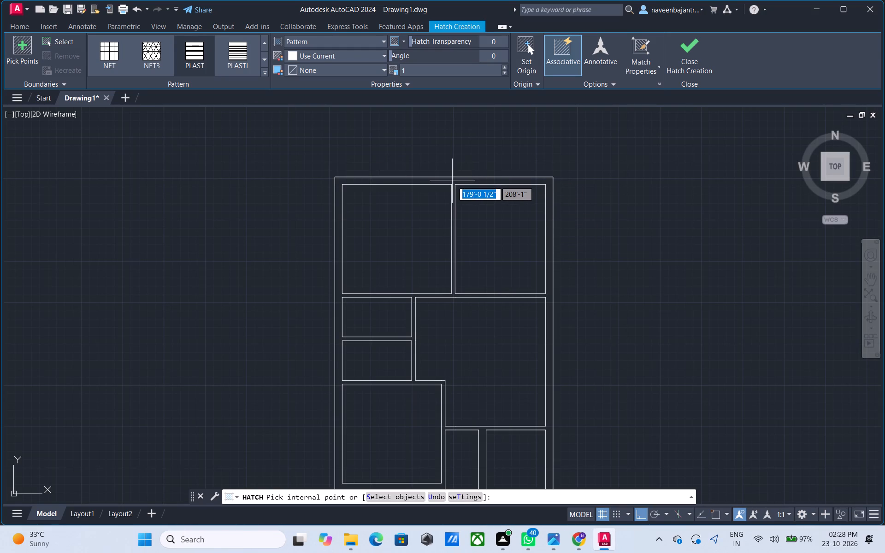
scroll(339, 184, "down", 1)
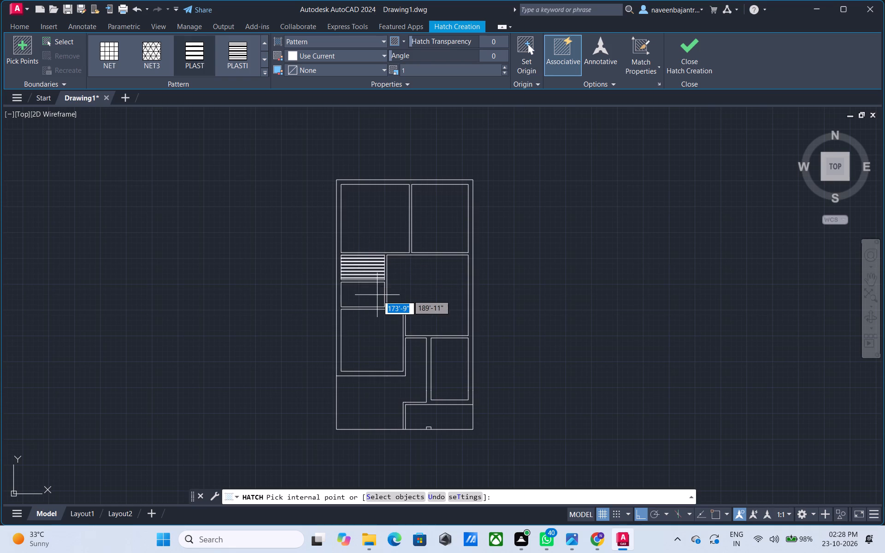
left_click(236, 50)
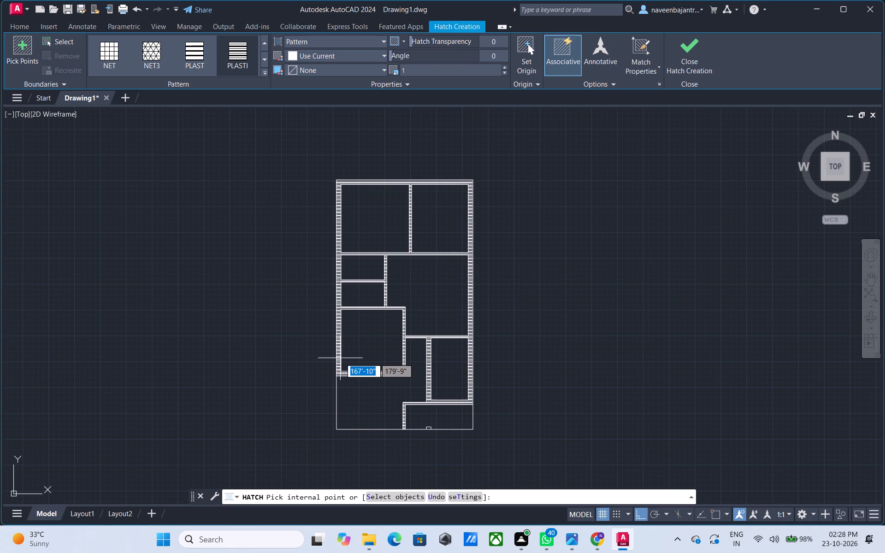
Preview the SACNCR, SQUARE, STARS and STEEL hatch patterns, trying SQUARE in a small left-side room and STARS in the walls.
left_click(265, 72)
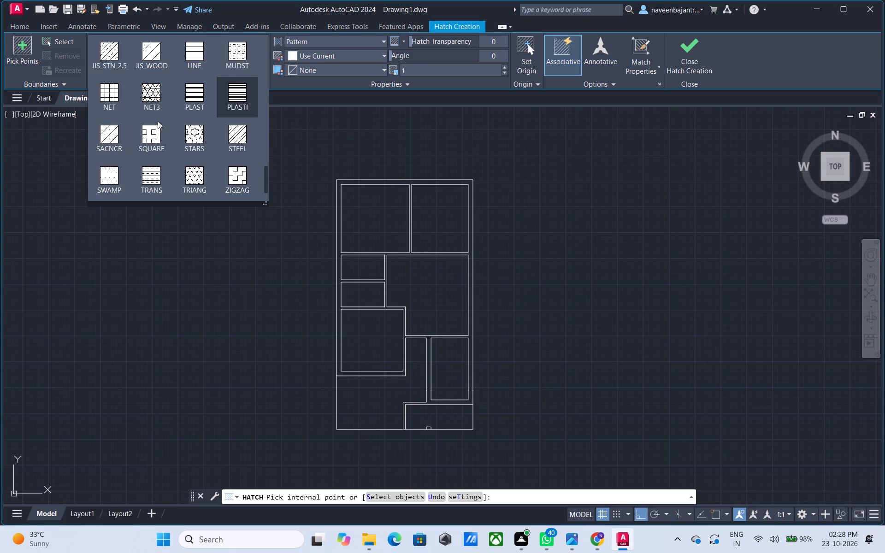
scroll(158, 121, "down", 2)
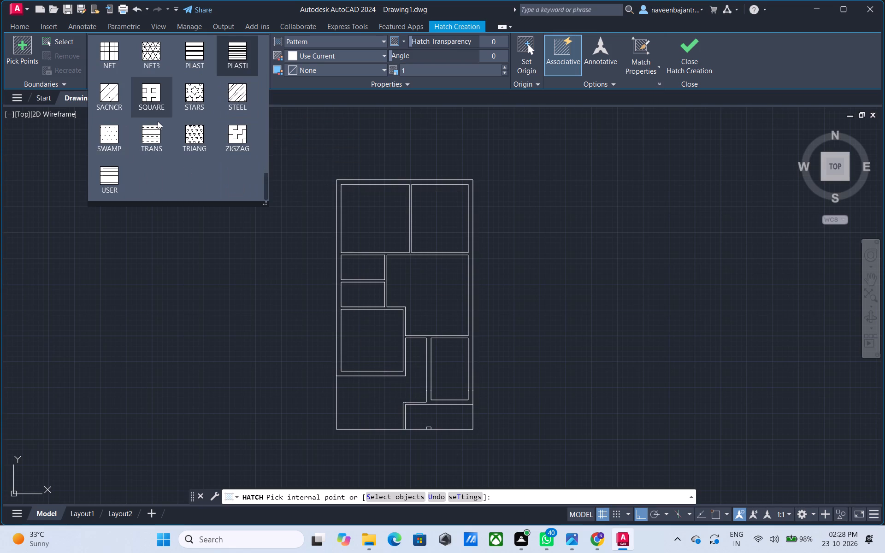
scroll(158, 121, "down", 1)
left_click(116, 104)
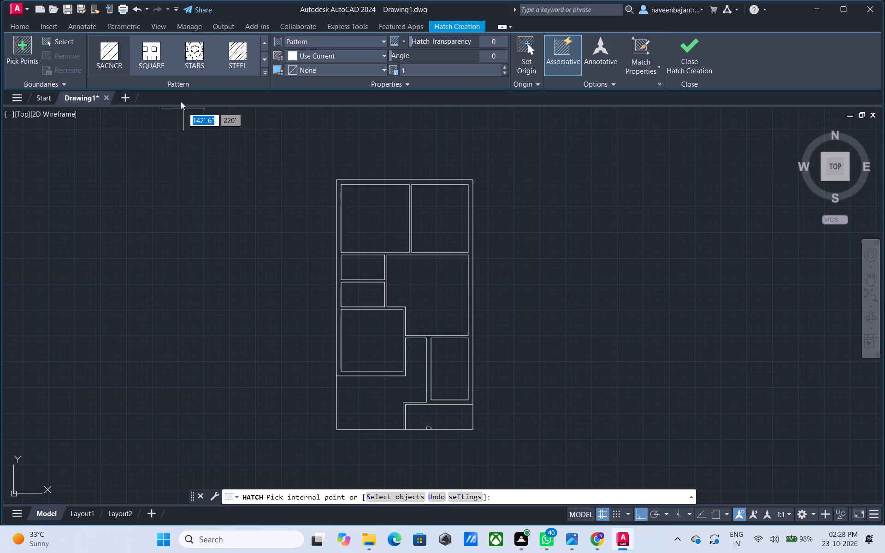
left_click(146, 59)
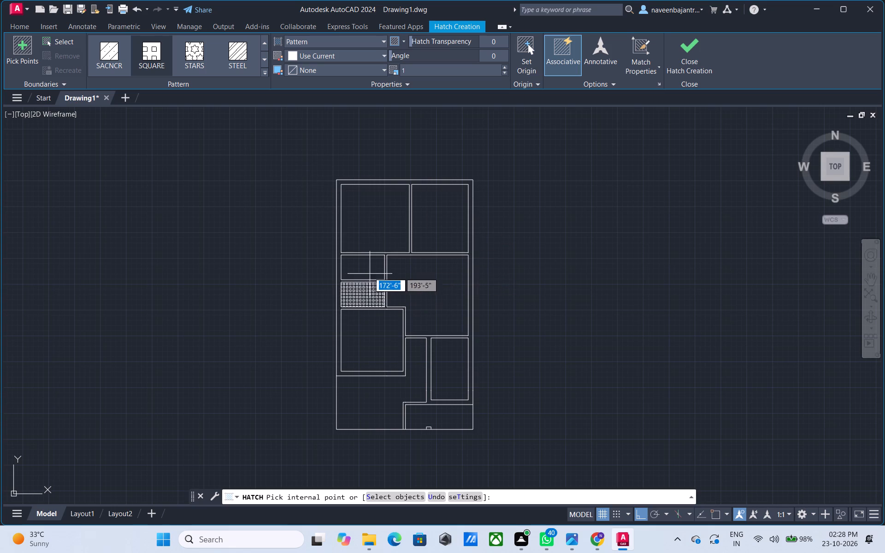
left_click(187, 54)
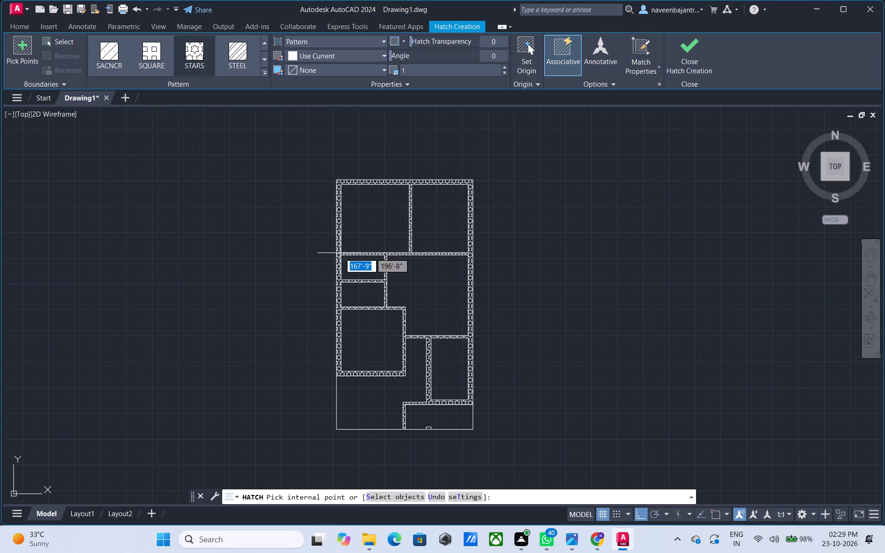
left_click(241, 52)
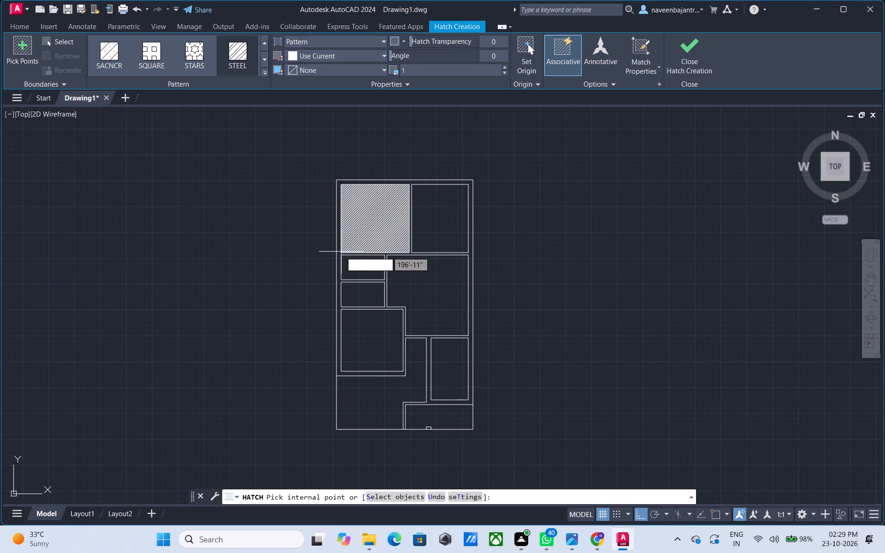
Preview the SWAMP, TRANS, TRIANG and ZIGZAG hatch patterns, trying SWAMP in the plan's upper-left room and TRIANG in the walls.
left_click(266, 70)
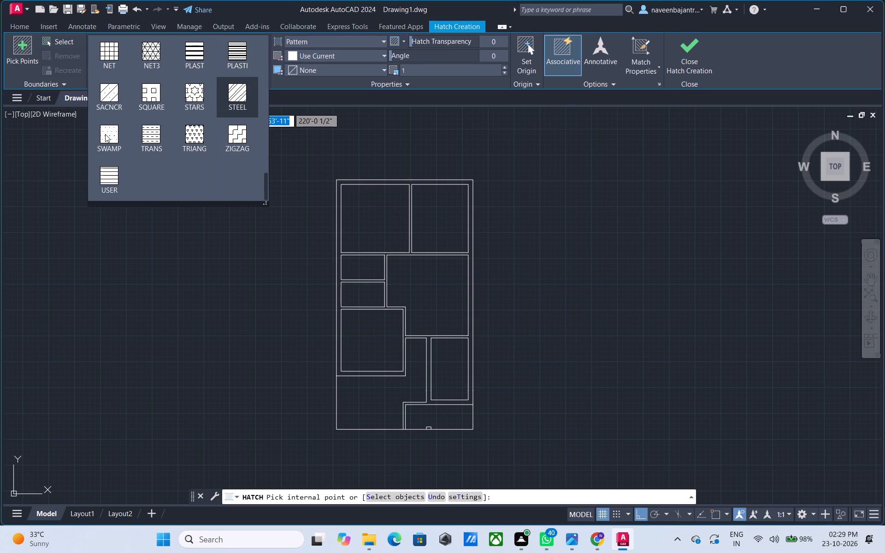
left_click(105, 134)
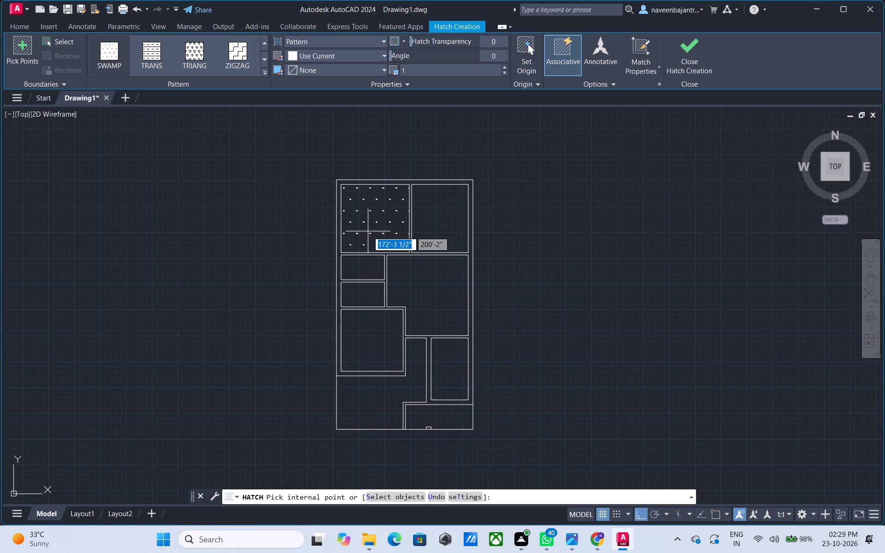
scroll(368, 231, "up", 3)
scroll(368, 231, "down", 1)
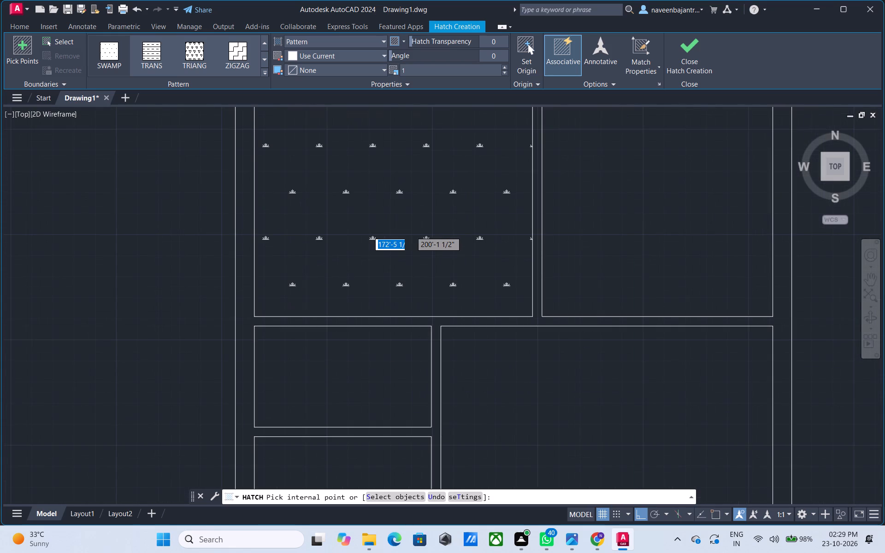
scroll(368, 231, "down", 2)
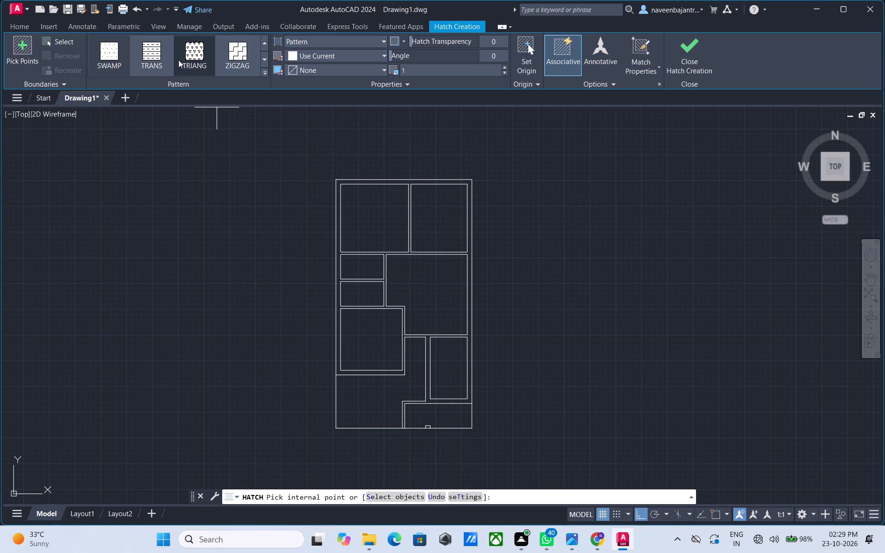
left_click(153, 59)
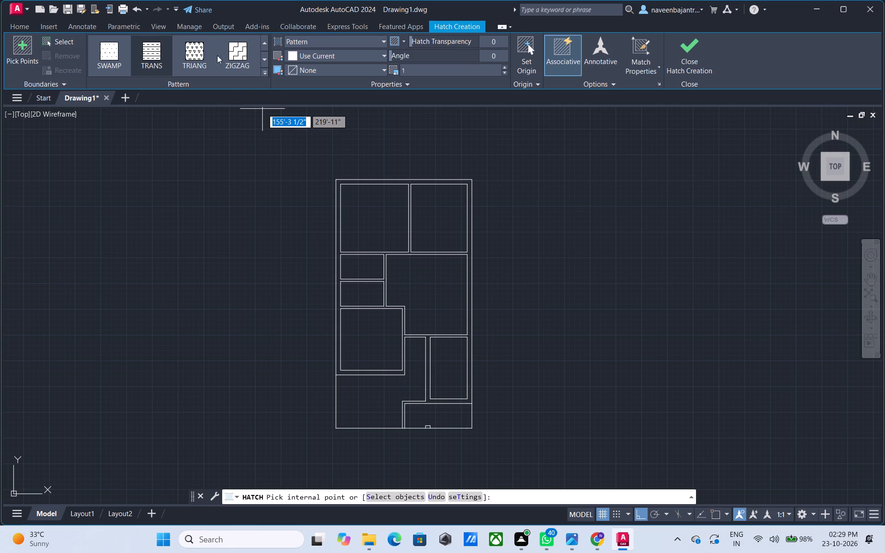
left_click(197, 54)
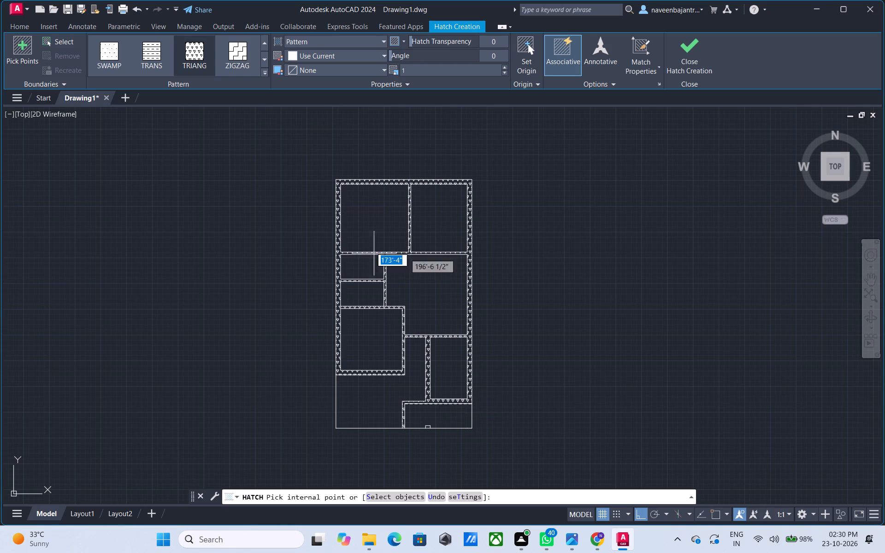
left_click(240, 53)
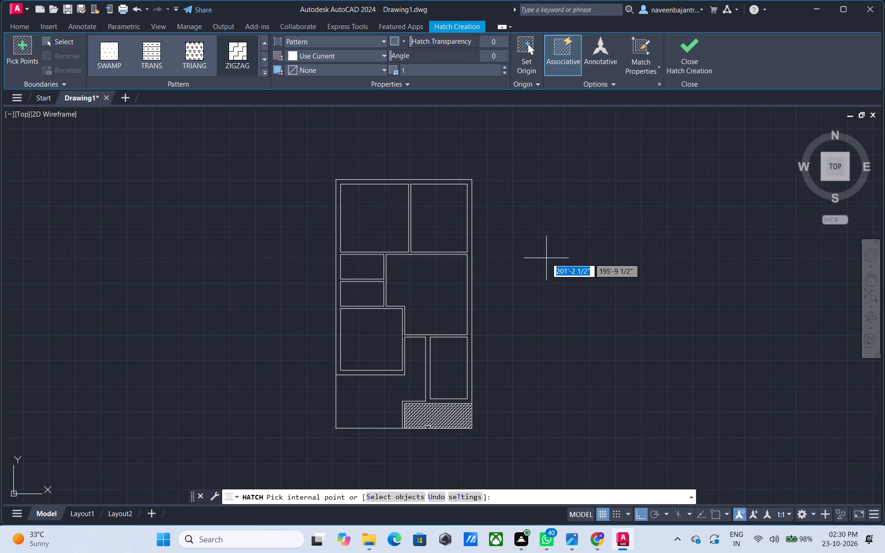
Preview the USER hatch pattern up close in the plan's upper-left room.
left_click(262, 70)
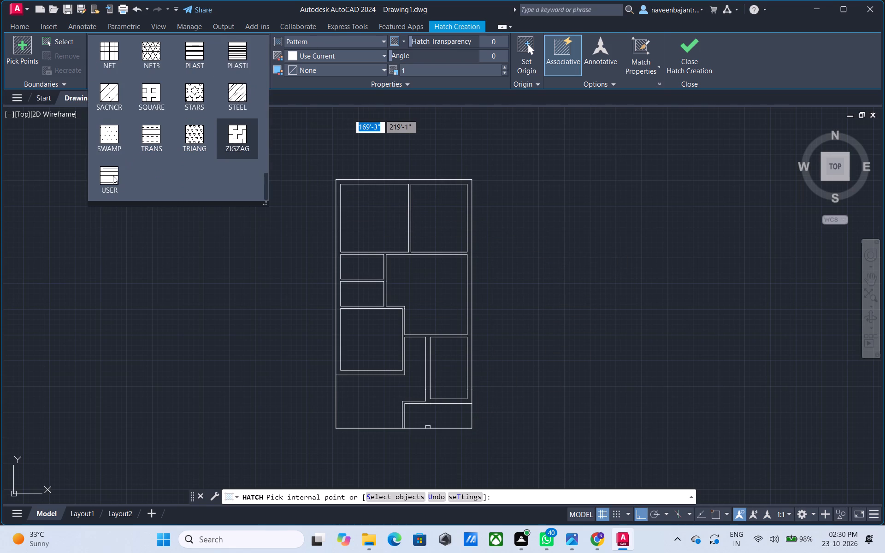
left_click(113, 176)
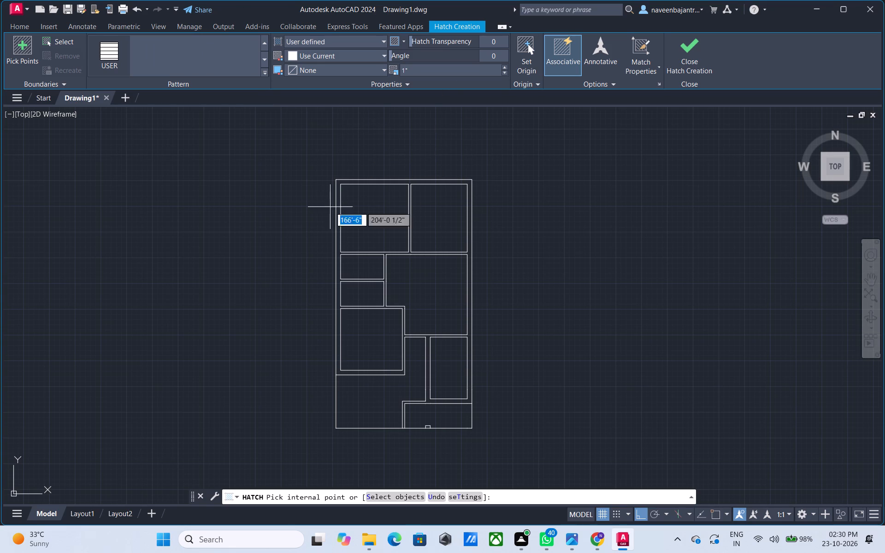
scroll(362, 231, "up", 6)
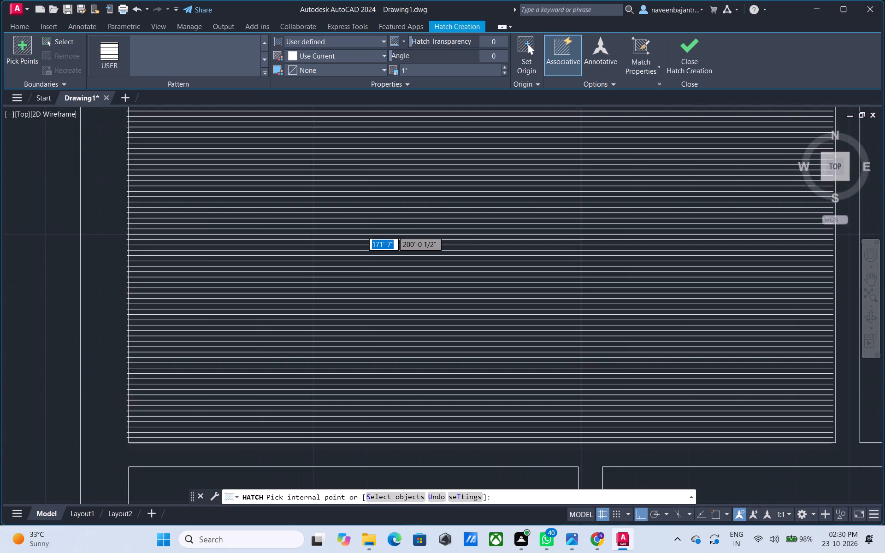
Look over the whole floor plan and end hatching without applying a pattern.
scroll(362, 231, "down", 4)
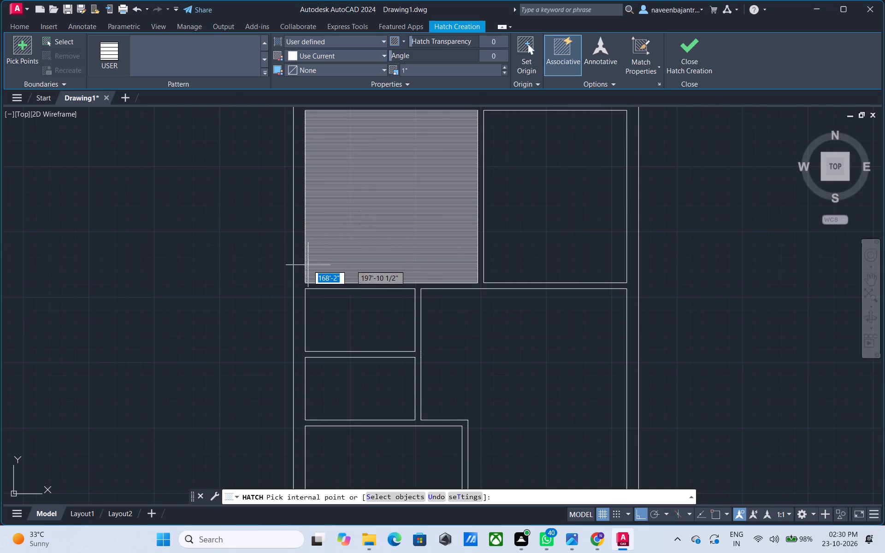
scroll(298, 272, "down", 1)
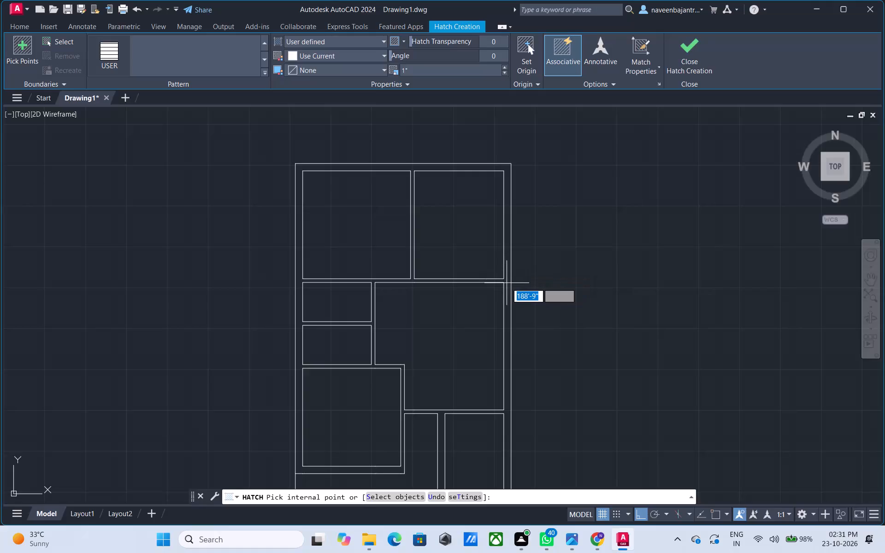
scroll(507, 283, "down", 2)
scroll(507, 283, "up", 1)
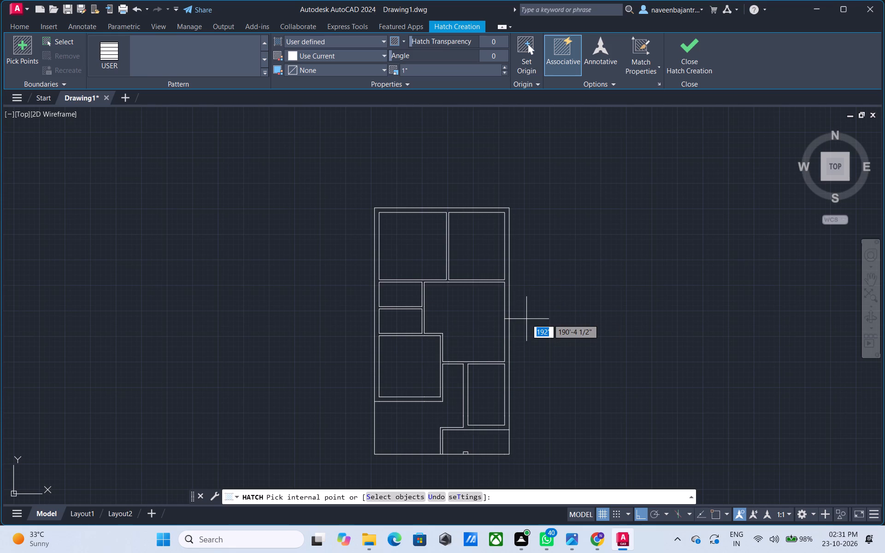
key("Escape")
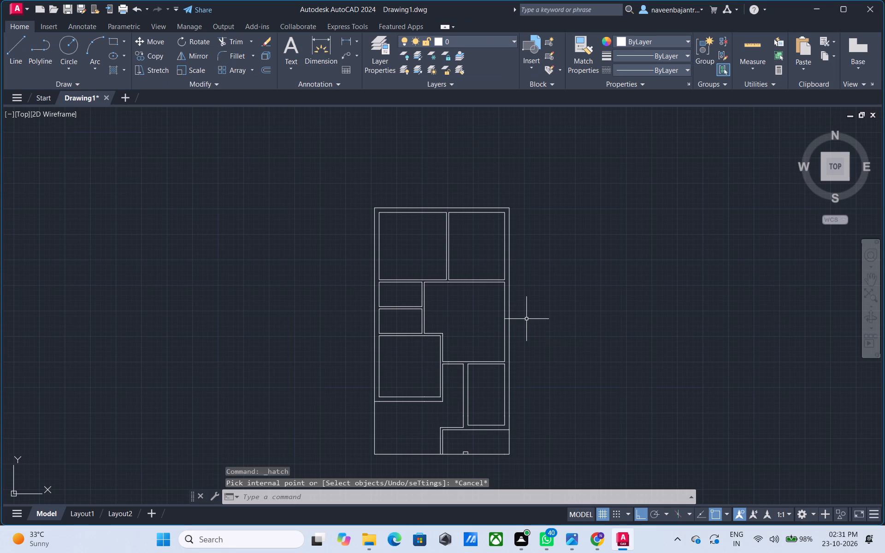
Draw two short vertical lines across the front horizontal wall, one down from the lower-right room's wall corner, one up from the short partition's inner corner.
scroll(526, 319, "down", 2)
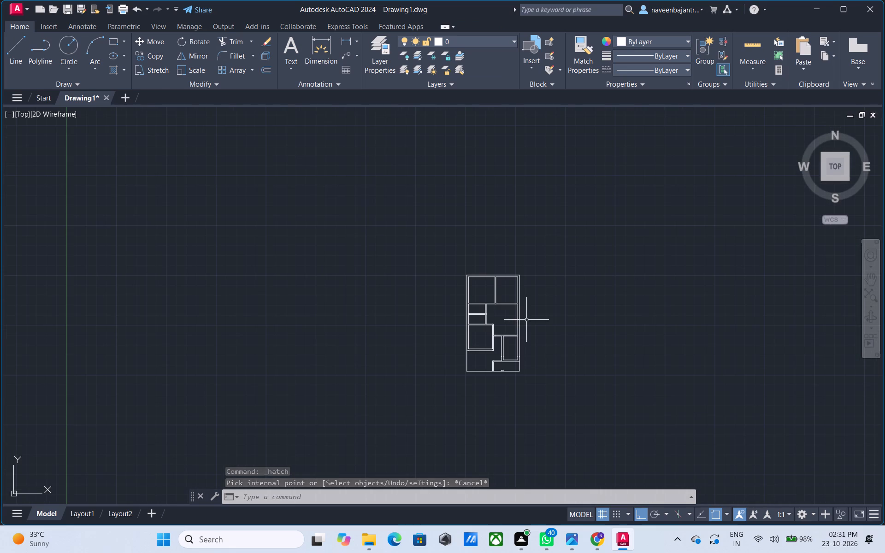
scroll(501, 384, "up", 1)
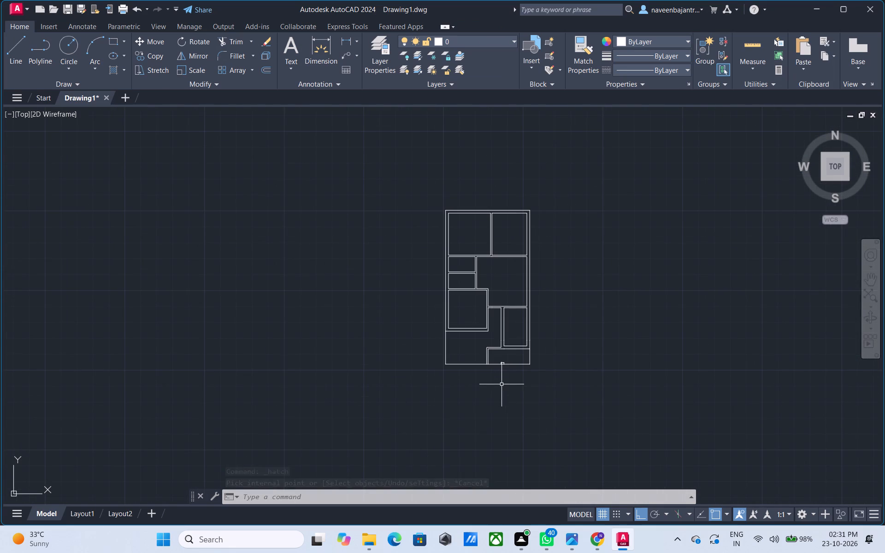
scroll(501, 384, "up", 2)
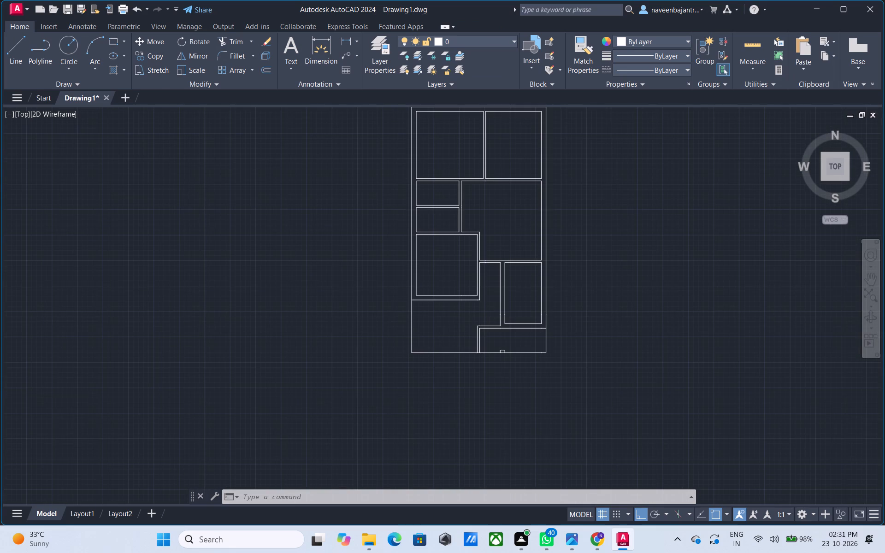
scroll(501, 384, "up", 2)
scroll(501, 384, "down", 1)
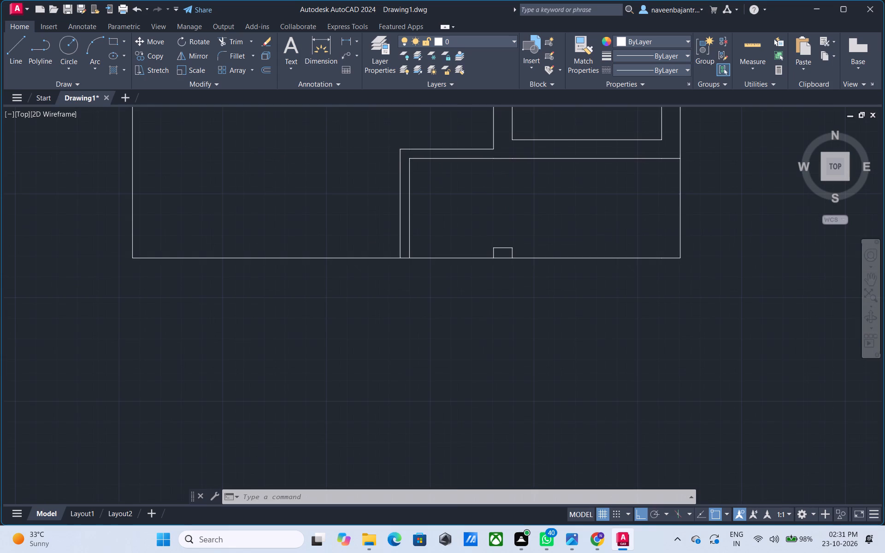
scroll(480, 206, "up", 1)
key("Escape")
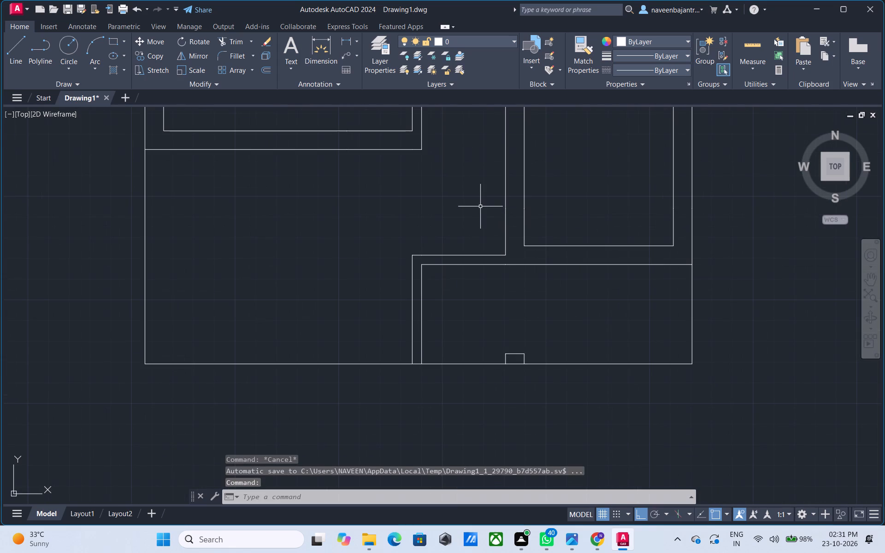
type("l")
key("space")
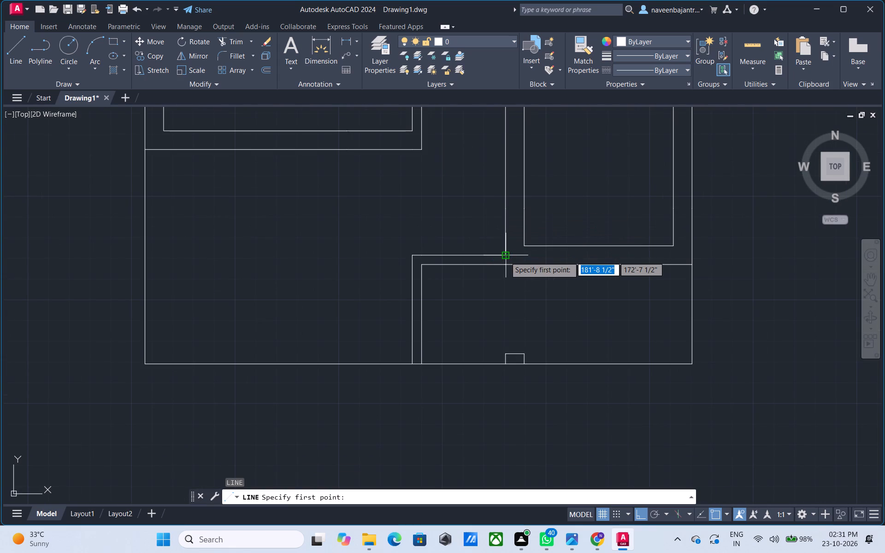
left_click(505, 257)
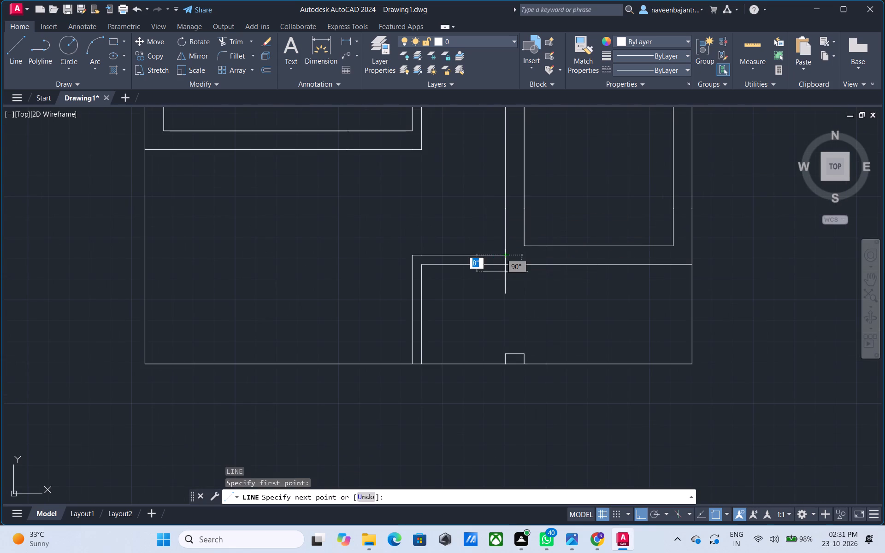
left_click(505, 271)
key("Escape")
key("l")
key("space")
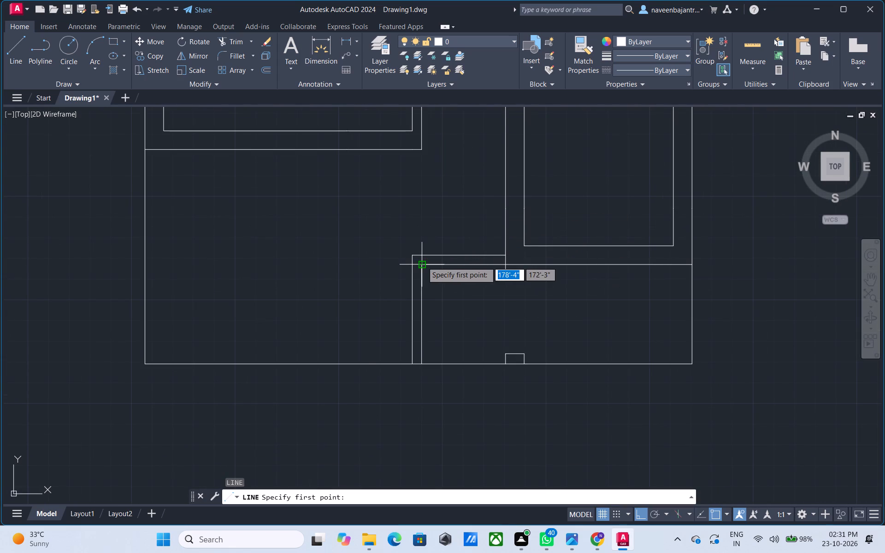
left_click(422, 262)
left_click(424, 244)
key("Escape")
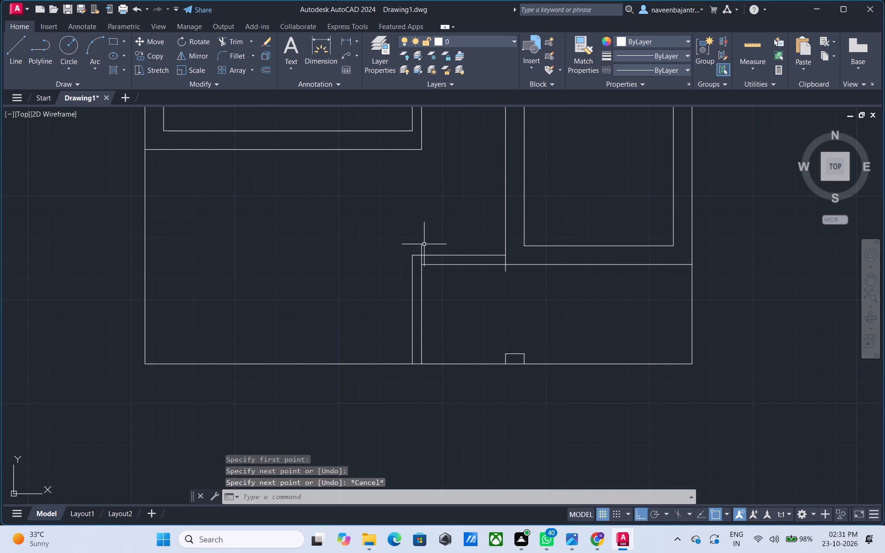
Trim both wall lines between the short front partition and the lower-right room's wall, plus the overhanging line ends, to open the wall.
type("tr")
key("space")
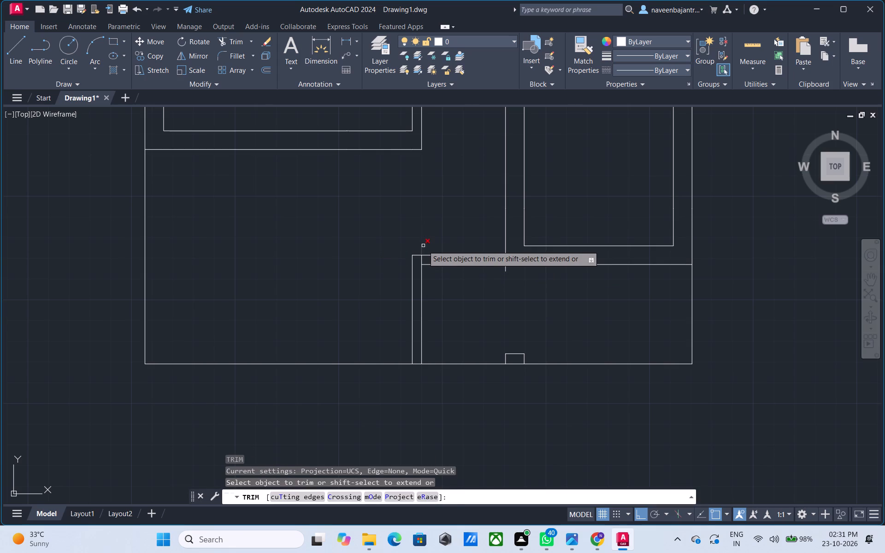
left_click(423, 246)
left_click(451, 265)
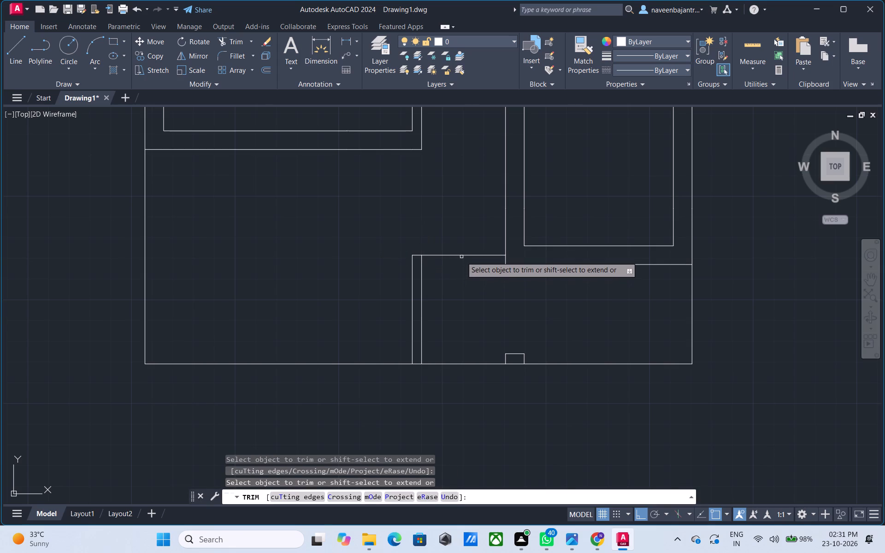
left_click(462, 256)
left_click(507, 271)
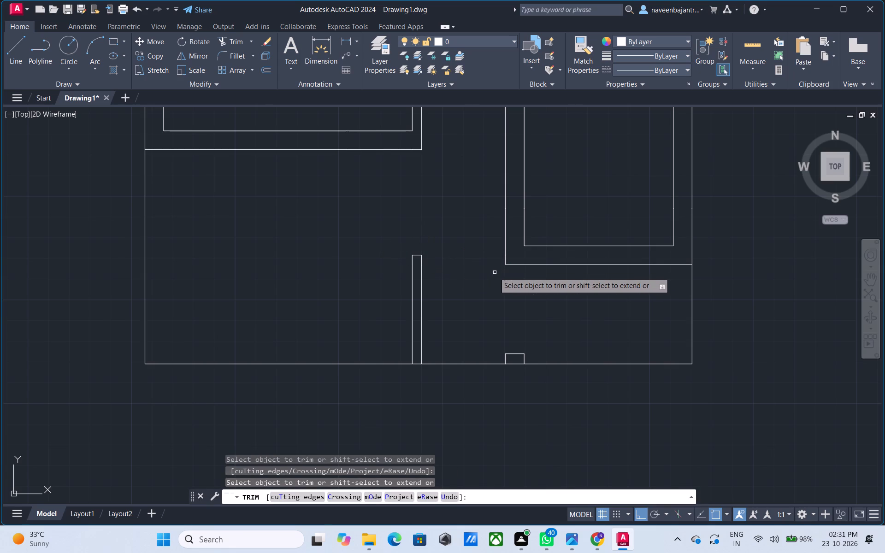
key("Escape")
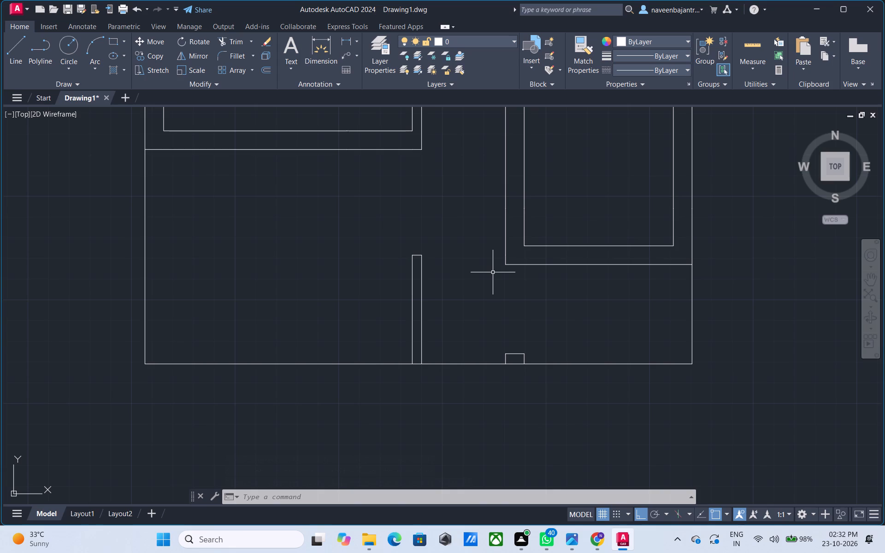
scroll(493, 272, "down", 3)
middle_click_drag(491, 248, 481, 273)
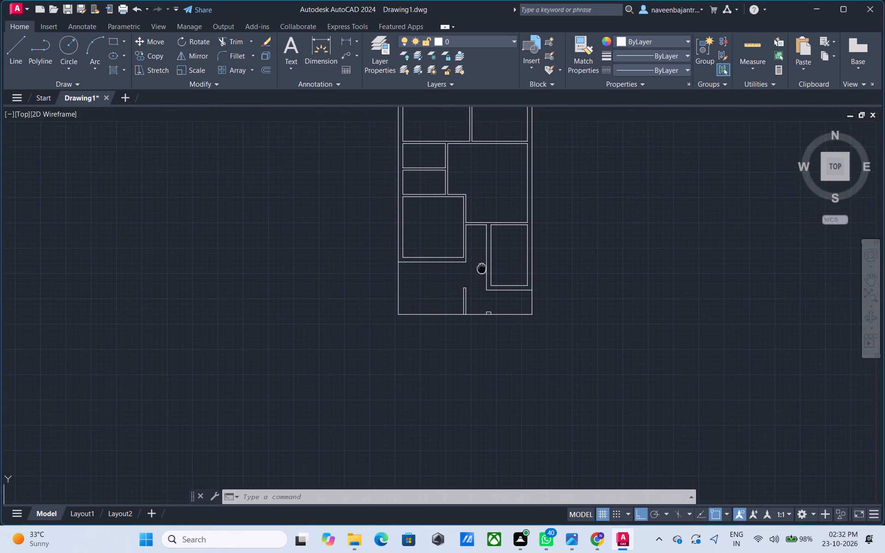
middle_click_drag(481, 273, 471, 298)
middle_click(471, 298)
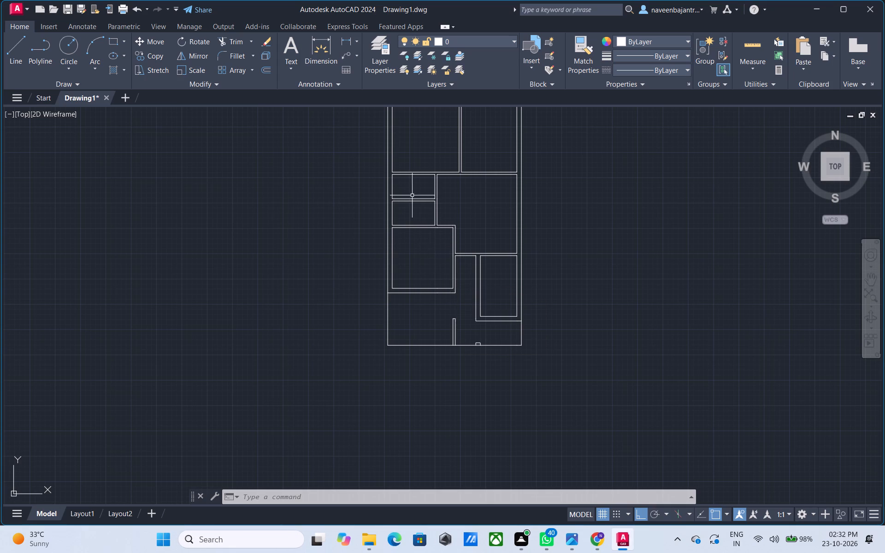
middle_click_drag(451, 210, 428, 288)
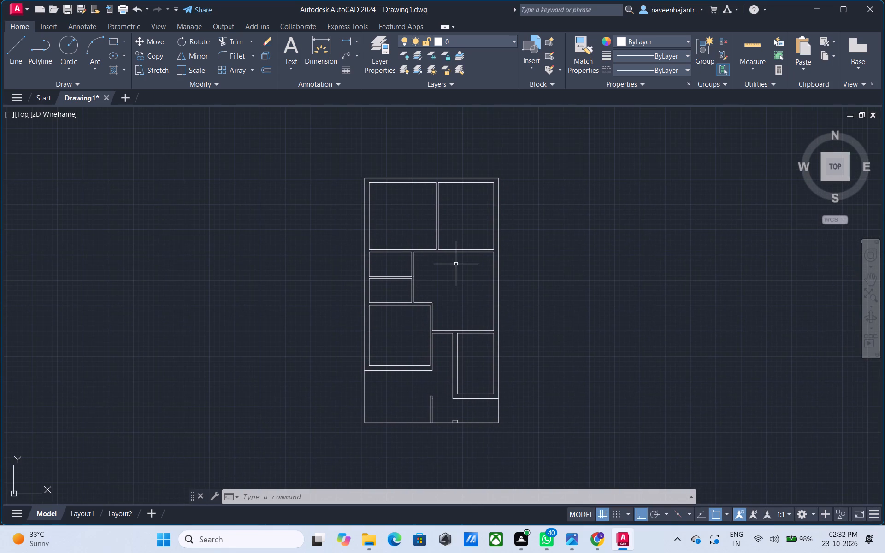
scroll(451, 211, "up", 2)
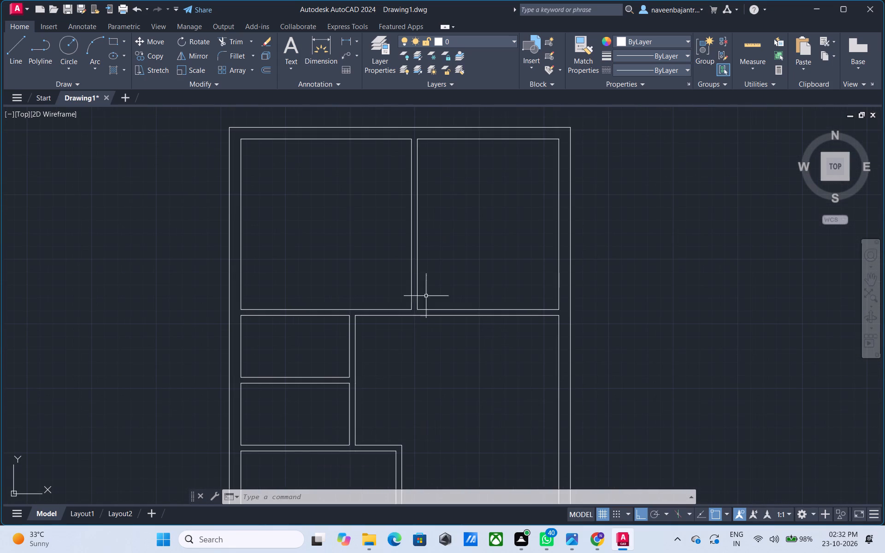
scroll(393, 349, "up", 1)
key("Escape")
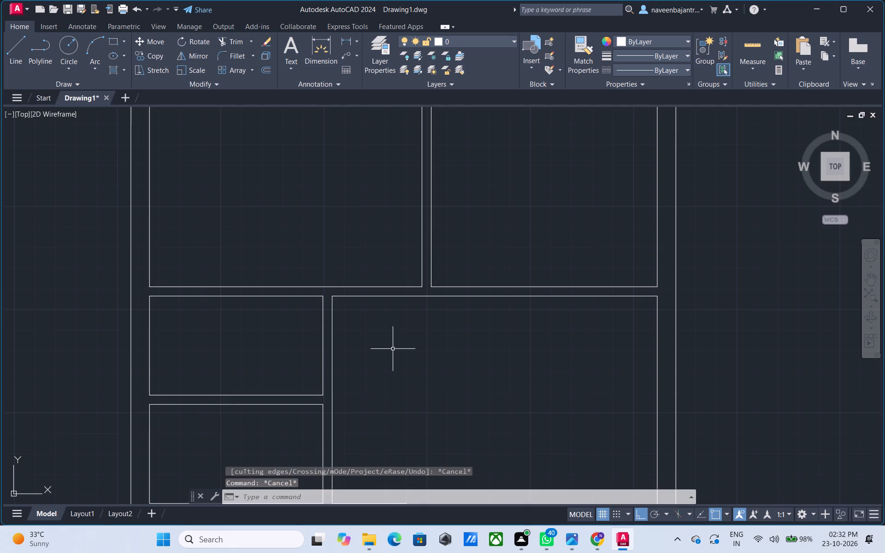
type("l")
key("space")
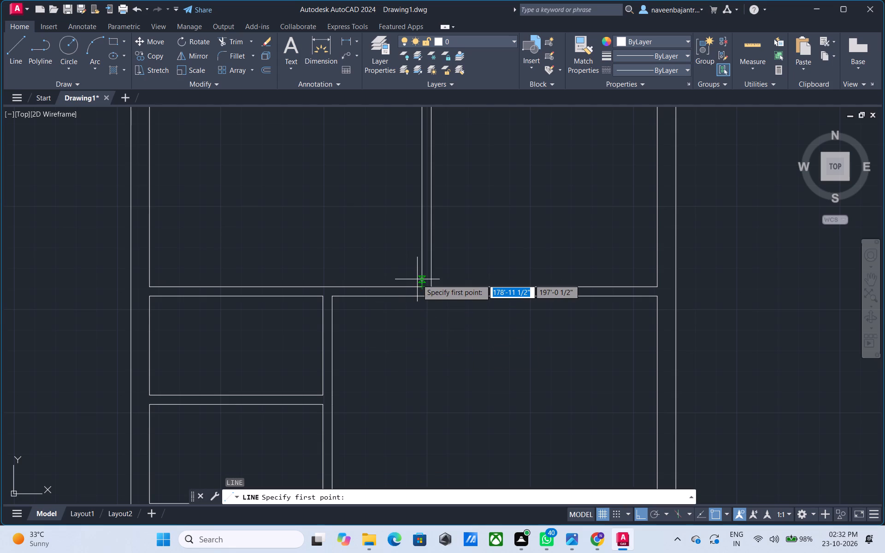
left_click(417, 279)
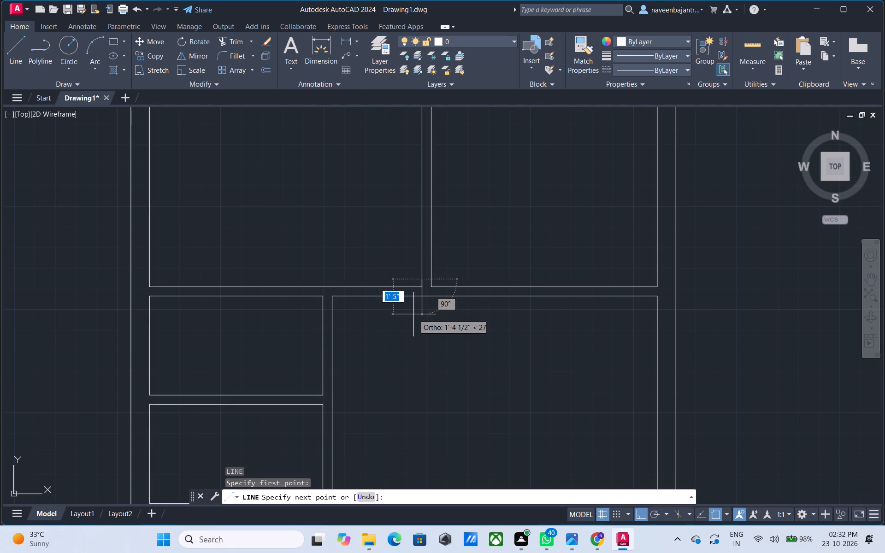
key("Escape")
Draw a vertical jamb line across the wall below the upper-left room, near its lower-right corner, and trim both ends to the wall thickness.
type("l")
key("space")
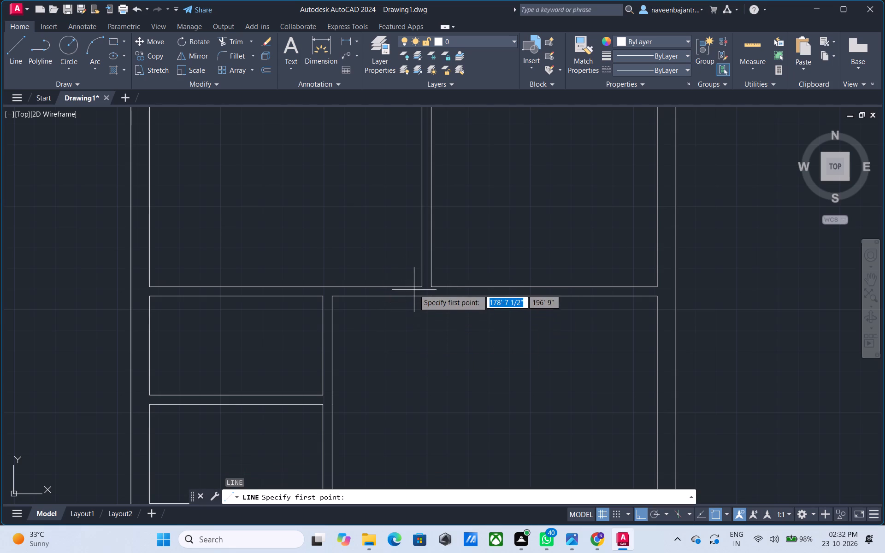
left_click(415, 279)
left_click(413, 312)
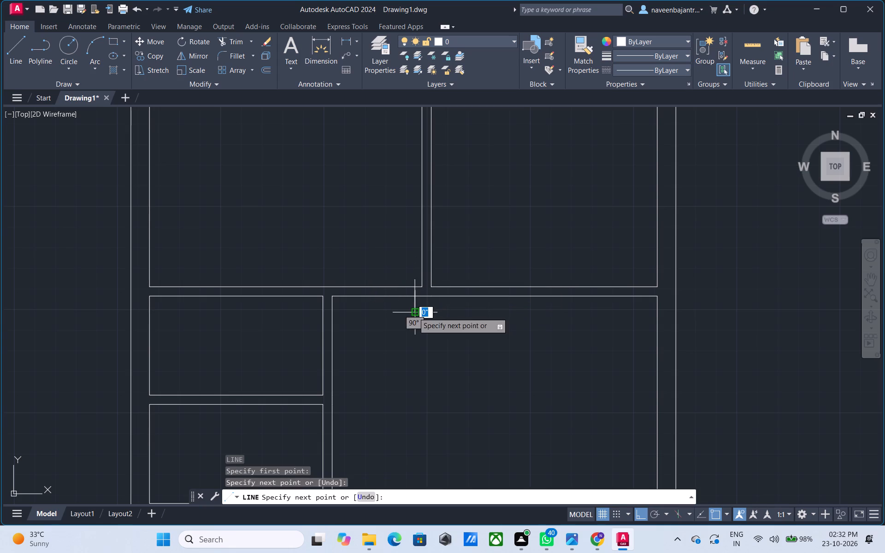
key("Escape")
type("tr")
key("space")
left_click(413, 310)
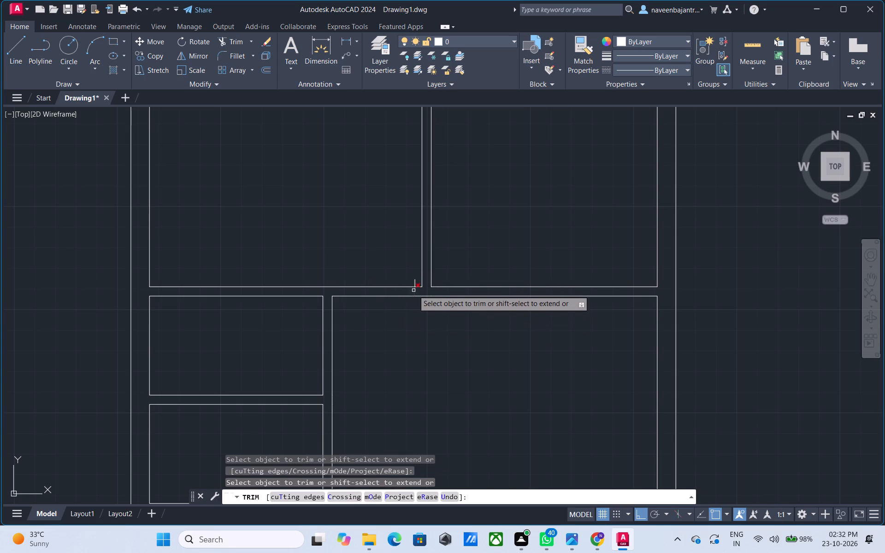
left_click(413, 286)
key("grave")
key("Escape")
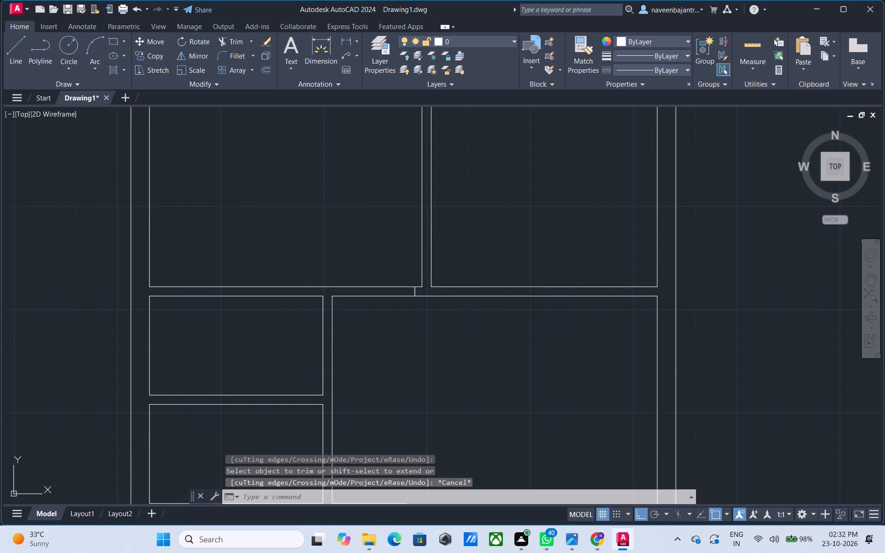
key("Escape")
Draw a 3' vertical line from the top of the jamb line up into the upper-left room.
type("l")
key("space")
left_click(413, 286)
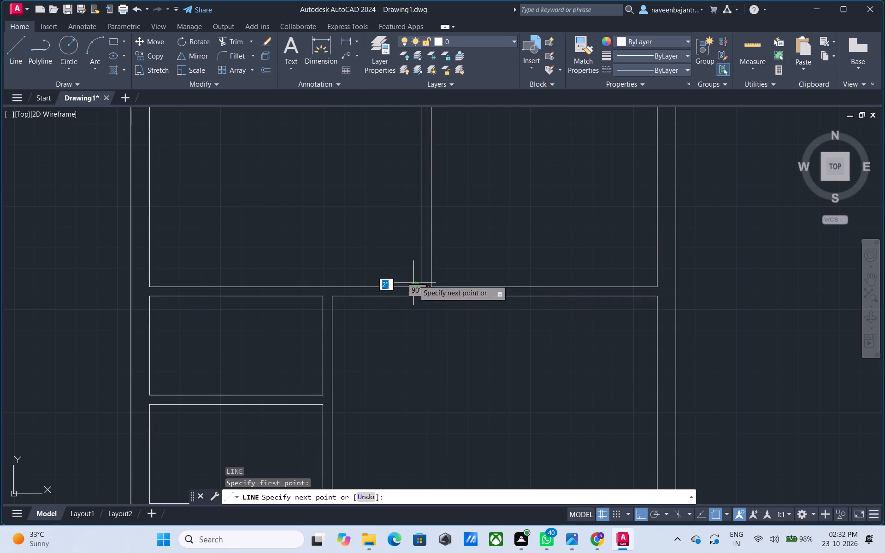
type("3'")
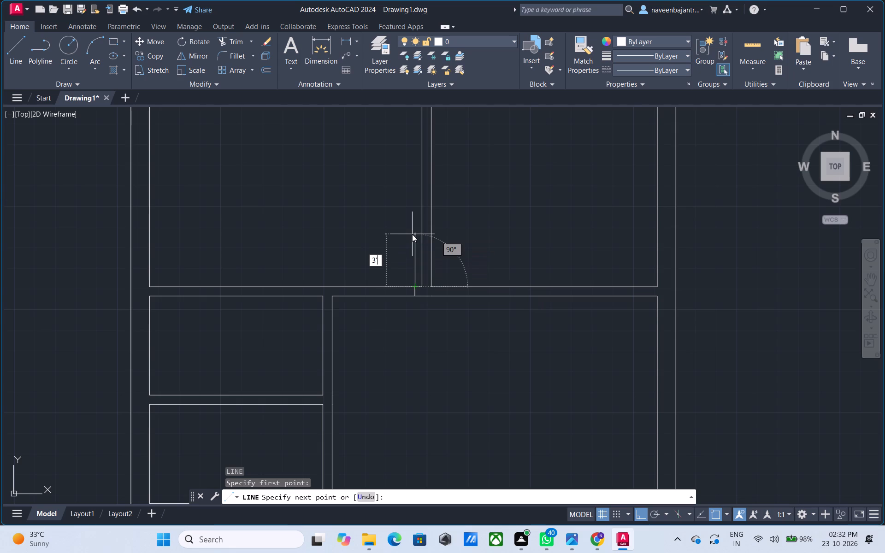
key("Return")
key("Escape")
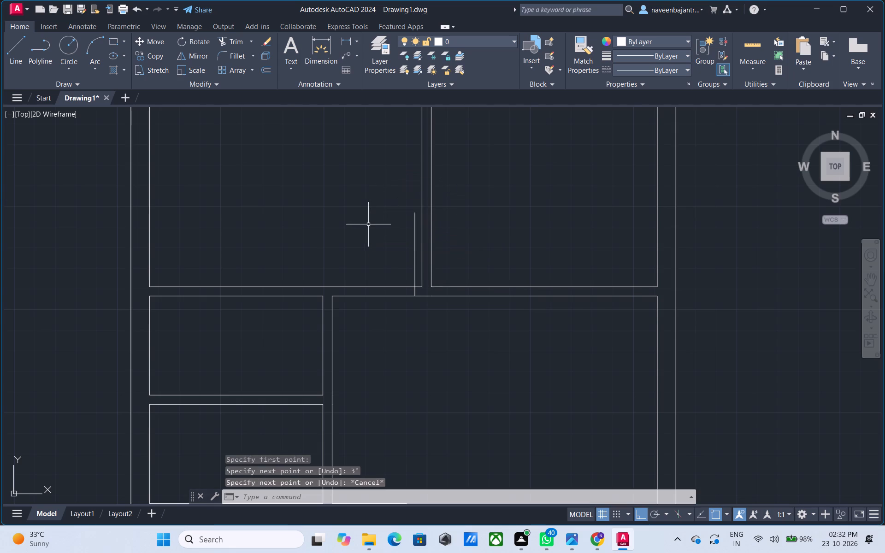
Offset the 3' vertical line by 1" to its left to give the door leaf thickness.
type("o 1\"")
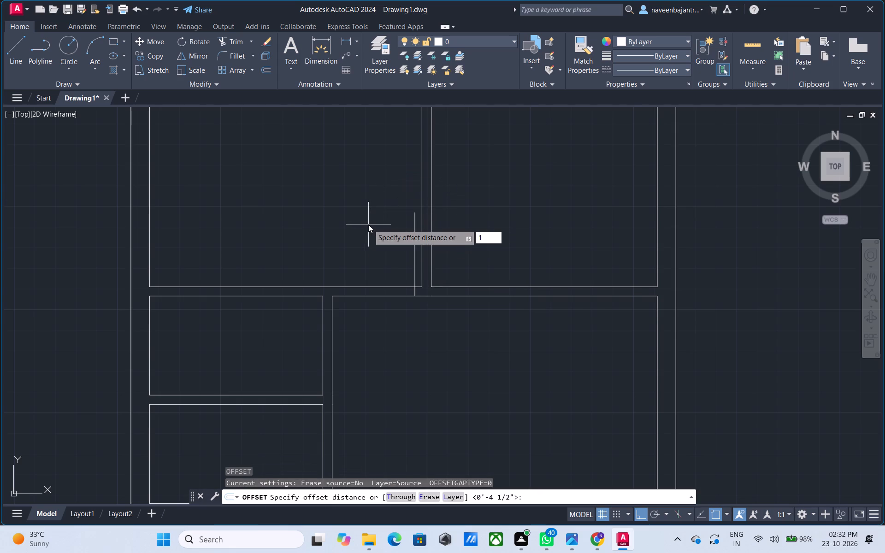
key("Return")
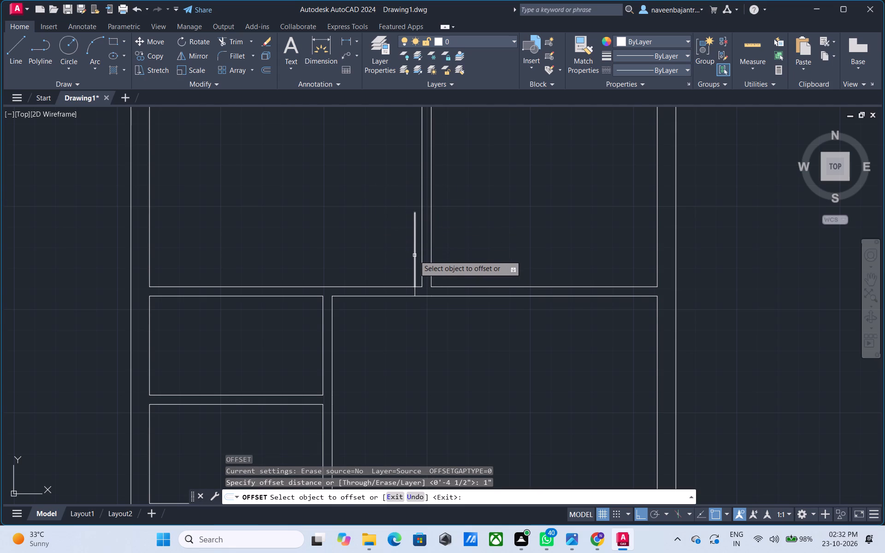
left_click(414, 255)
left_click(386, 255)
key("Escape")
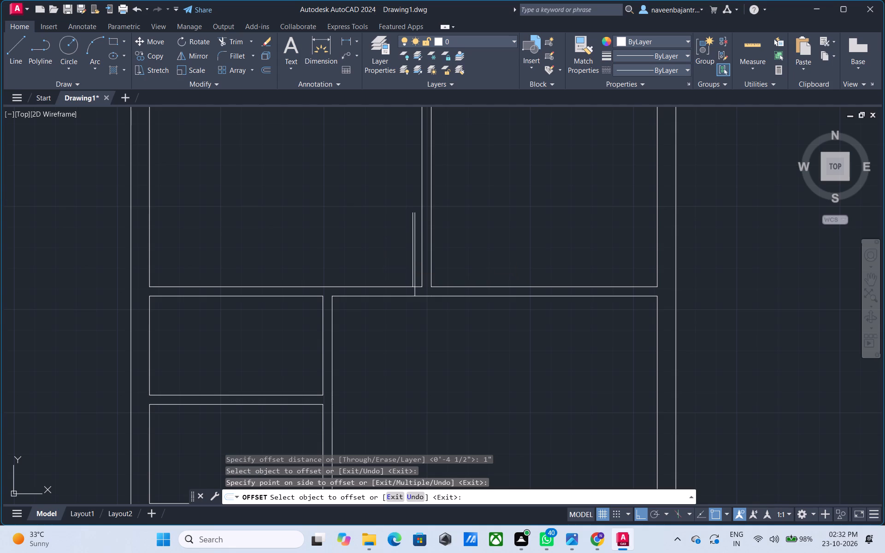
Offset the jamb line below the upper-left room by 3' to its left to mark the door opening's width.
type("o 3'")
key("Return")
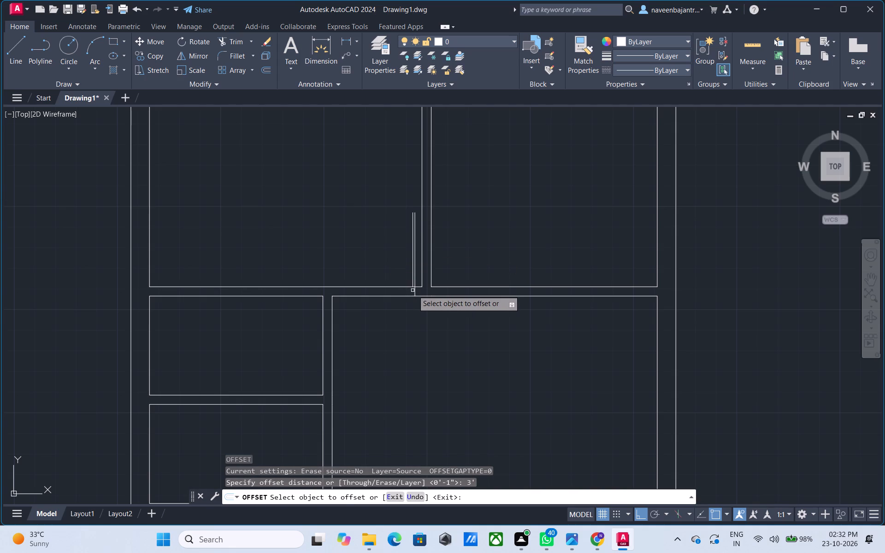
left_click(414, 292)
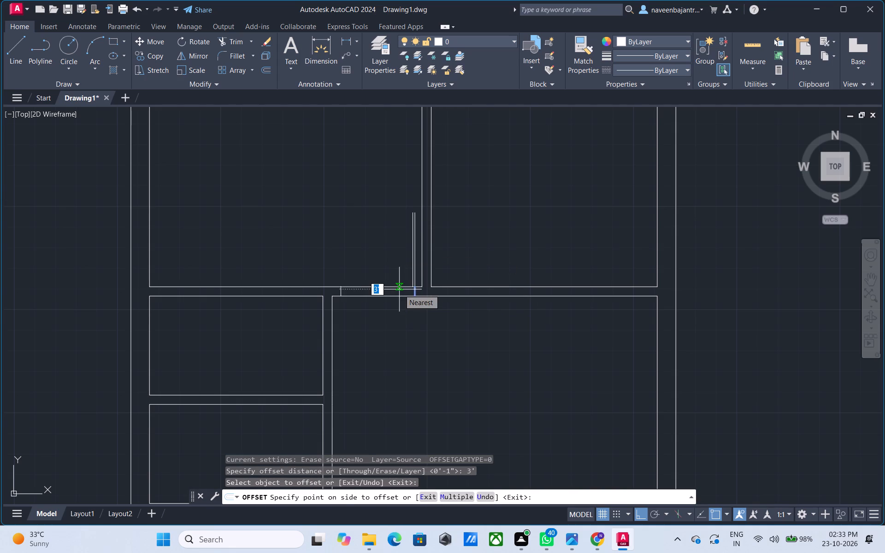
left_click(399, 289)
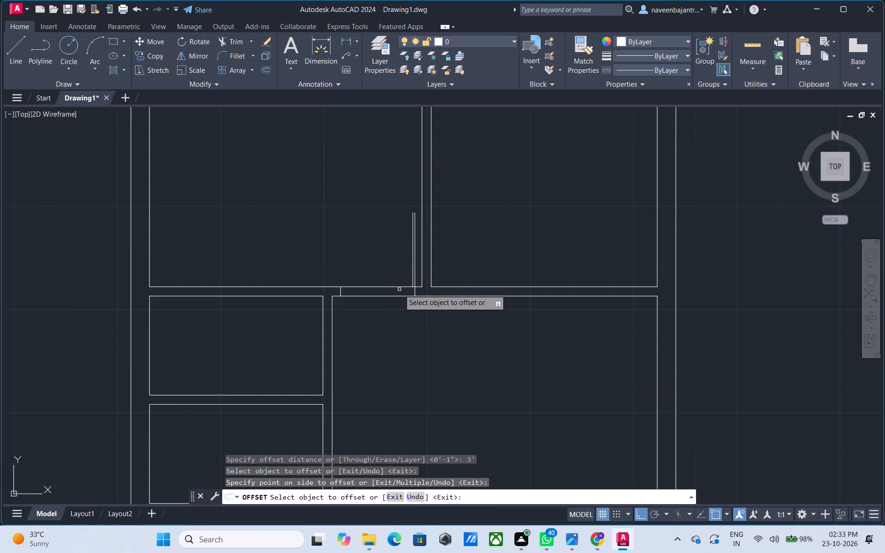
key("Escape")
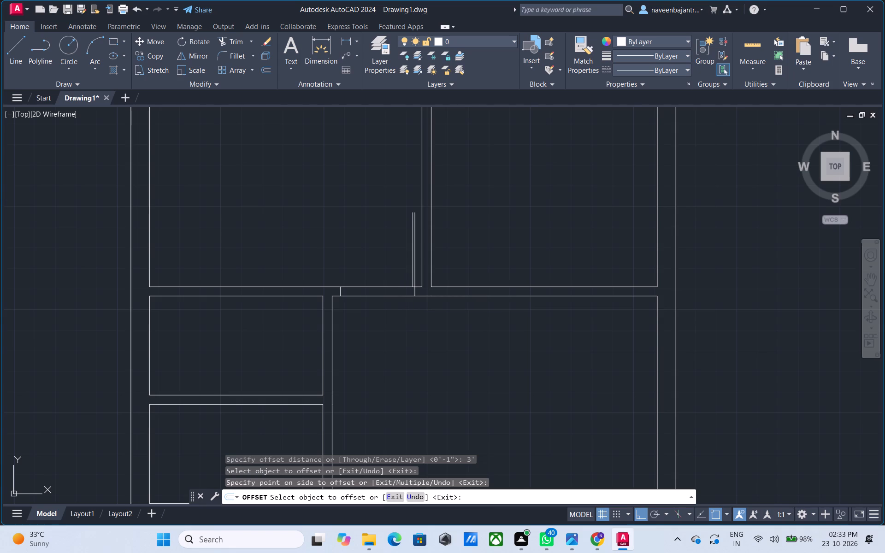
Trim both wall lines between the two jambs below the upper-left room to open the doorway.
type("tr")
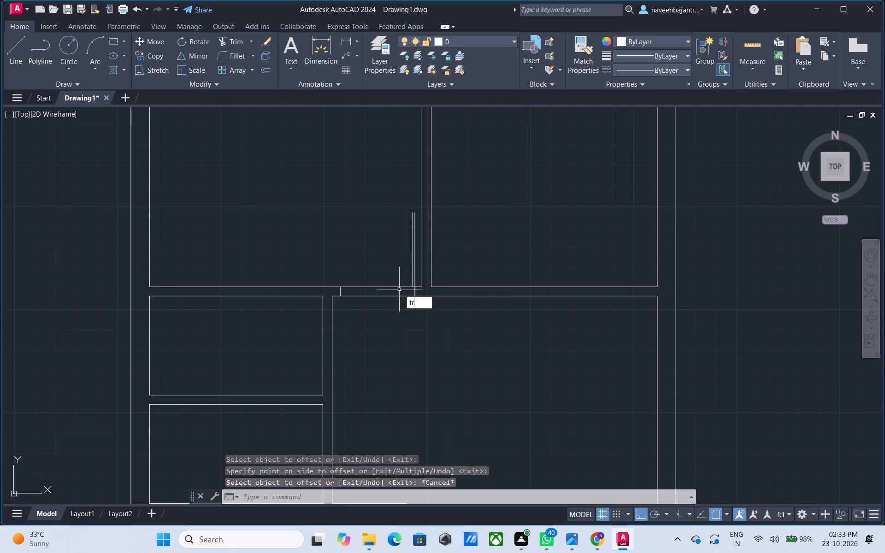
key("space")
left_click(384, 298)
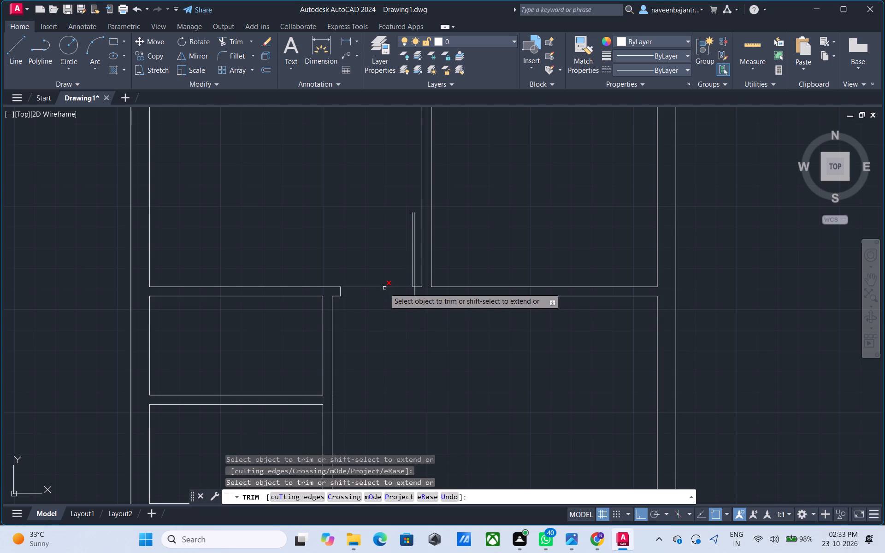
left_click(384, 288)
key("Escape")
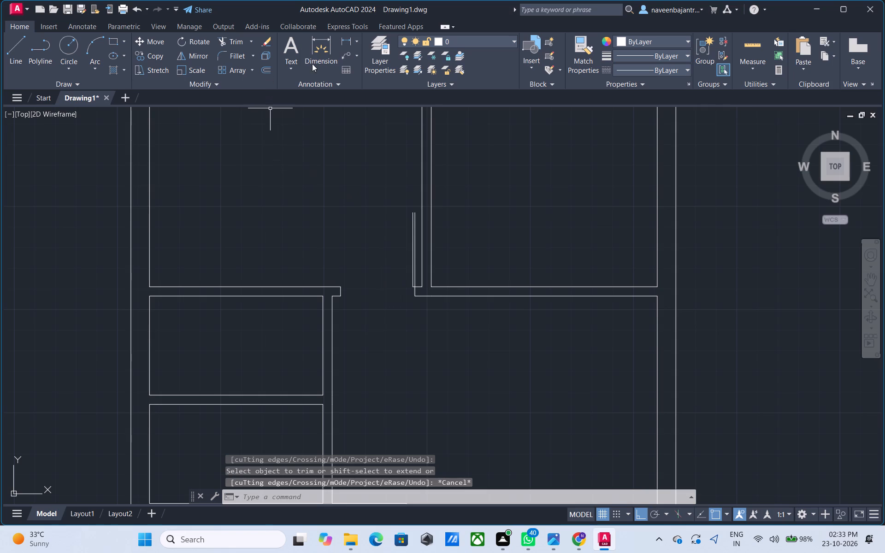
Draw the door swing as a three-point arc from the leaf's top end through the opposite jamb's upper end to its lower end.
left_click(102, 45)
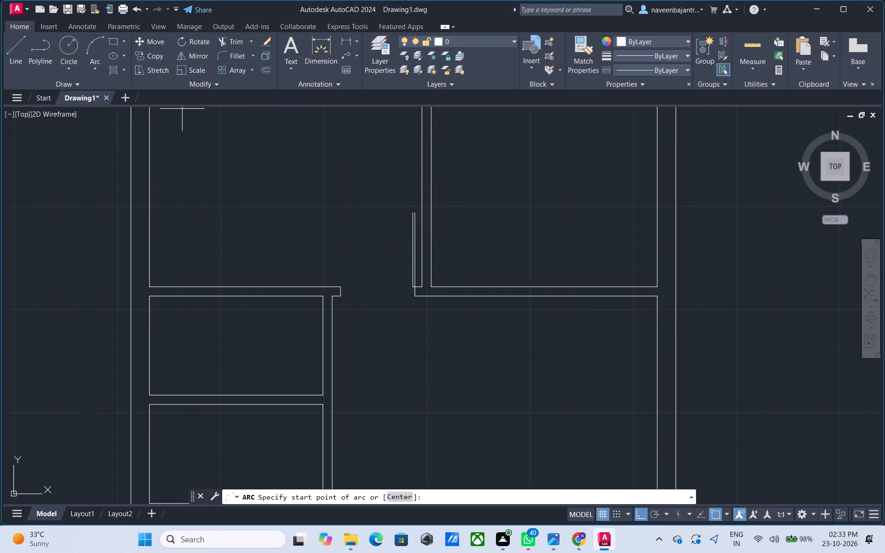
left_click(416, 214)
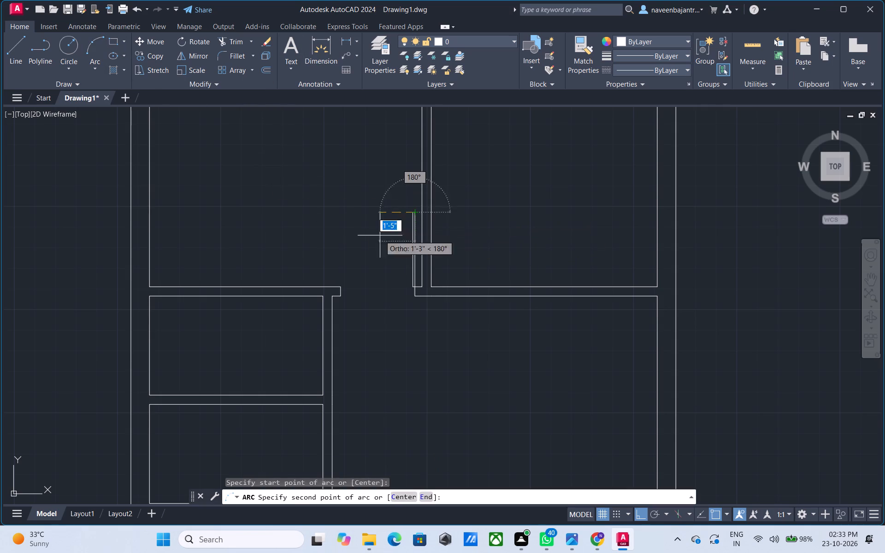
left_click(341, 283)
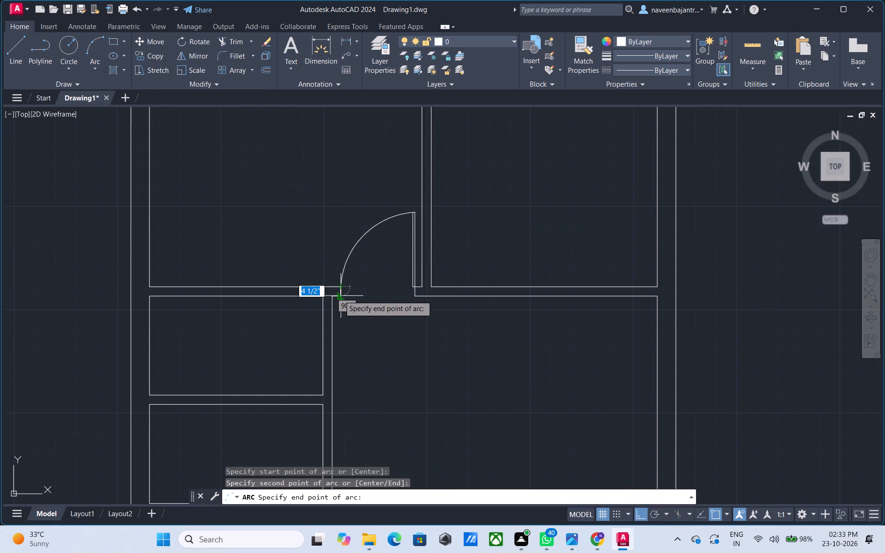
left_click(339, 295)
key("Escape")
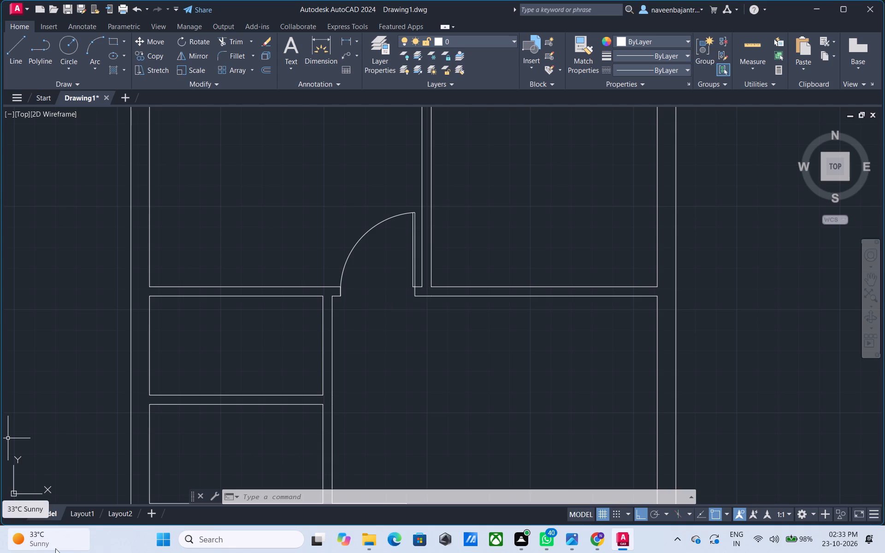
key("Escape")
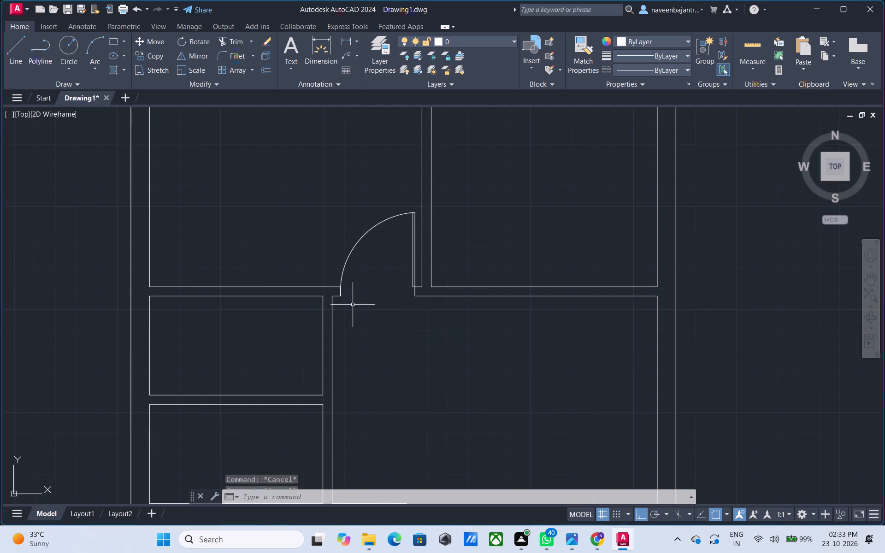
Draw a vertical jamb line across the wall below the upper-right room, near its lower-left corner, and trim both ends to the wall thickness.
type("l")
key("space")
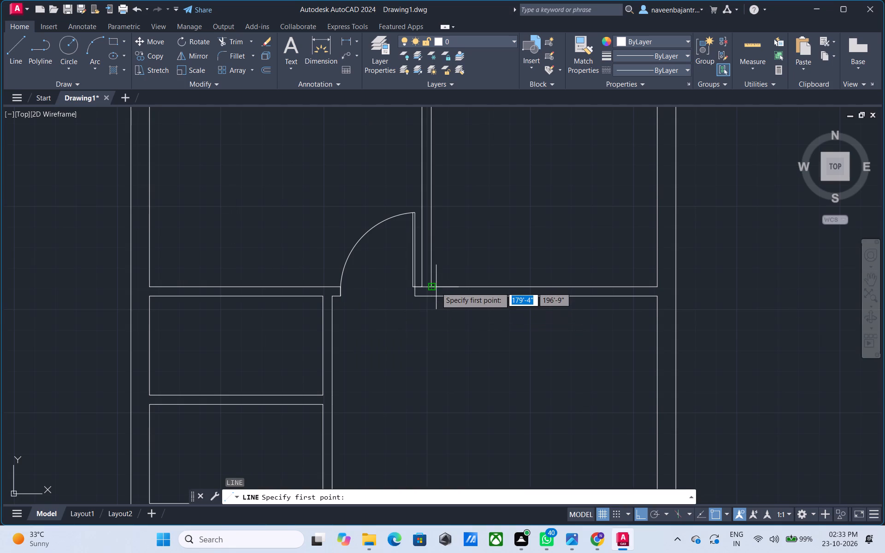
left_click(437, 277)
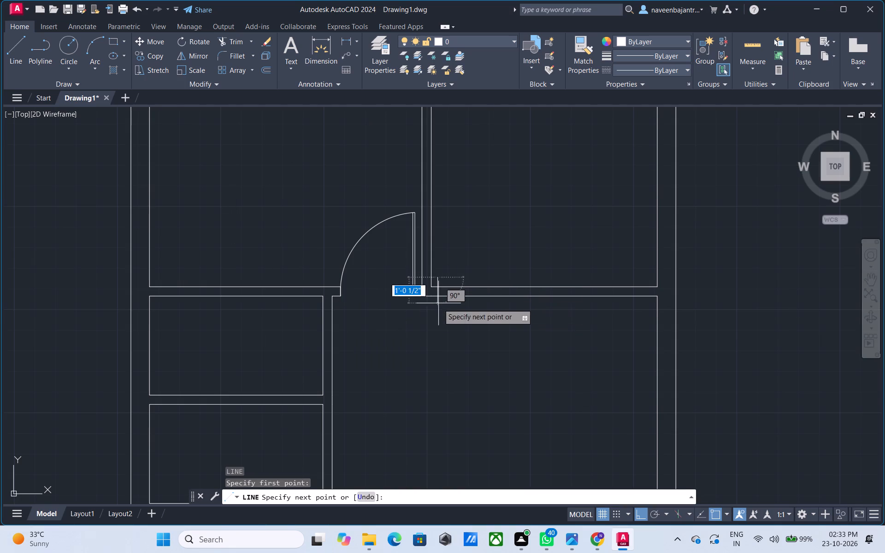
left_click(438, 306)
key("Escape")
type("tr")
key("space")
left_click(438, 306)
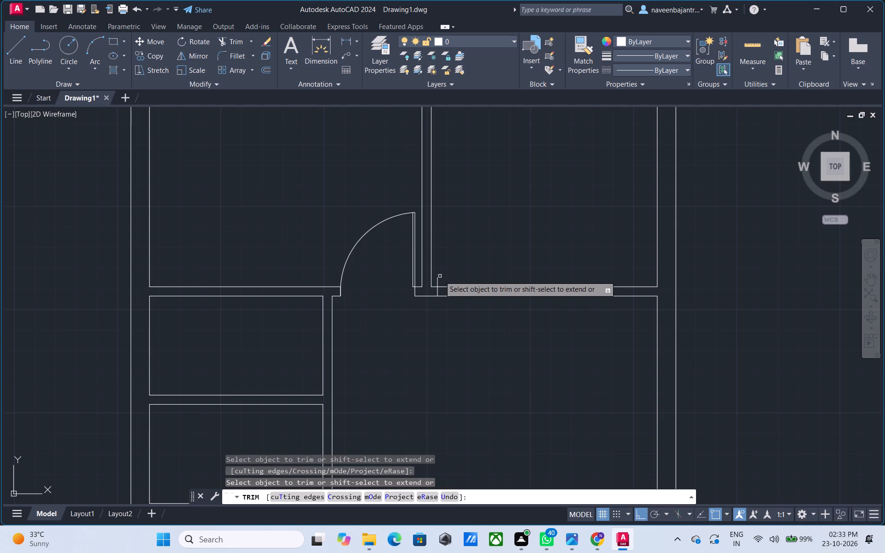
left_click(439, 282)
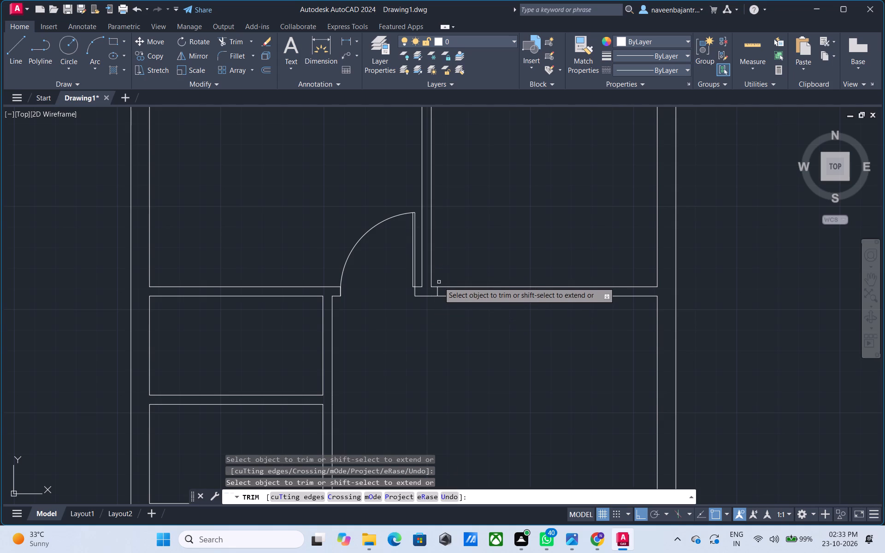
key("Escape")
Draw a 3' vertical line from the top of the new jamb line up into the upper-right room.
type("l")
key("space")
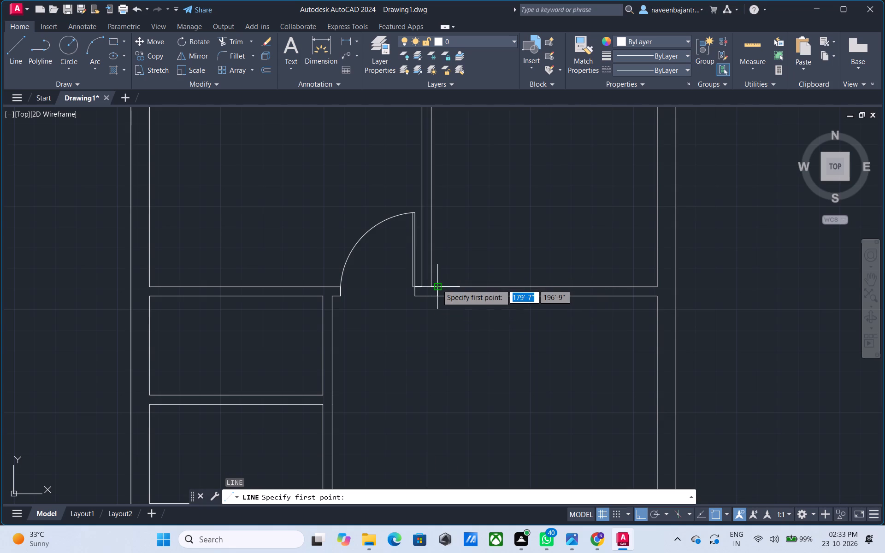
left_click(437, 284)
type("3'")
key("Return")
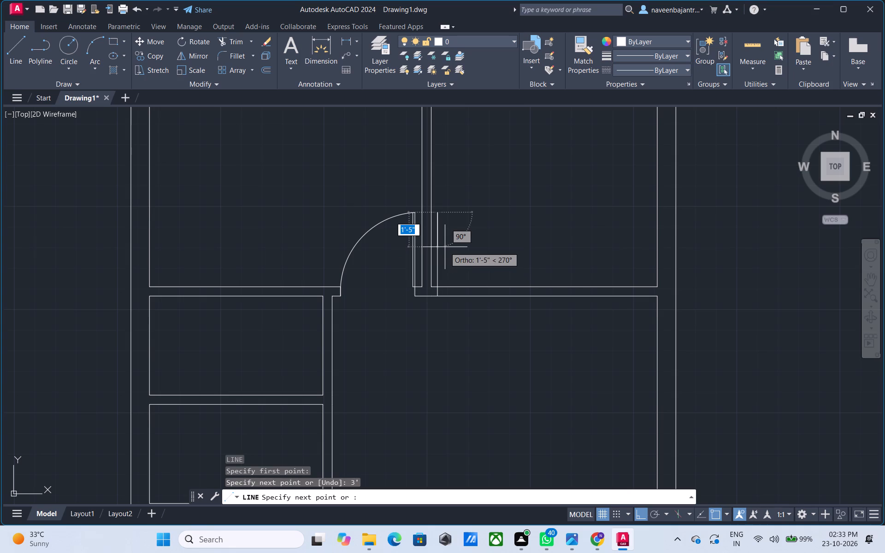
key("Escape")
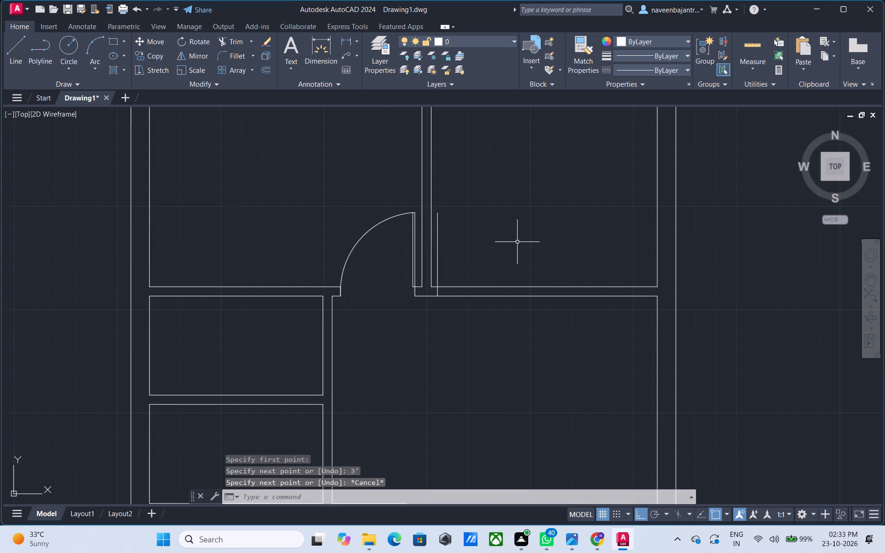
Offset the upper-right room's 3' vertical line by 1" to its right to give the door leaf thickness.
type("o 1\"")
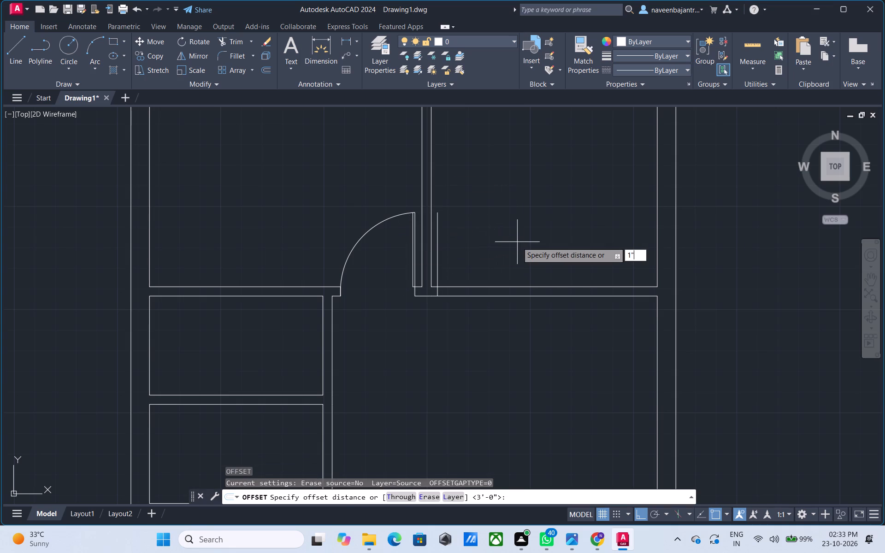
key("Return")
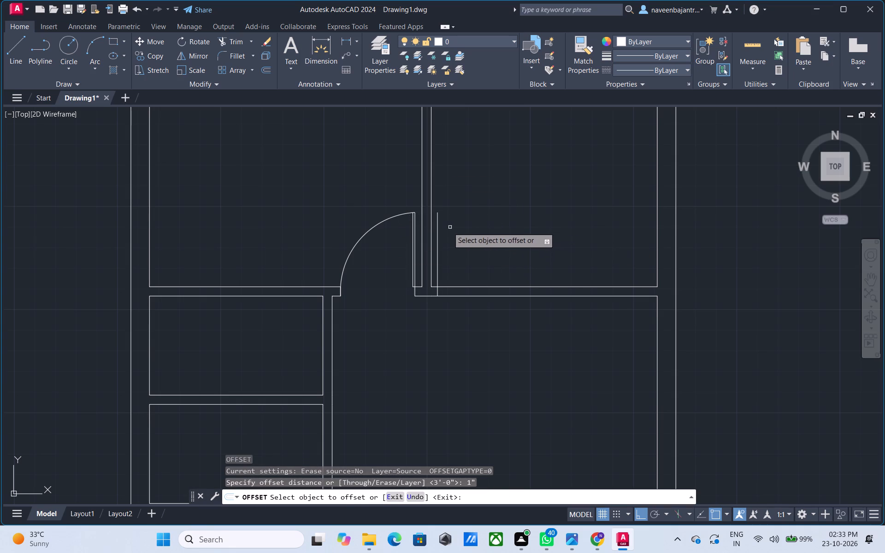
left_click(439, 252)
left_click(468, 252)
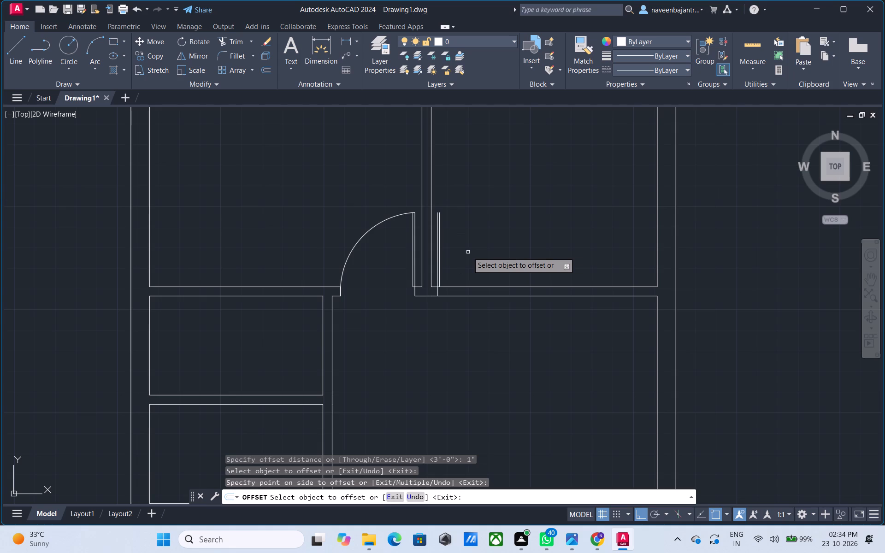
key("Escape")
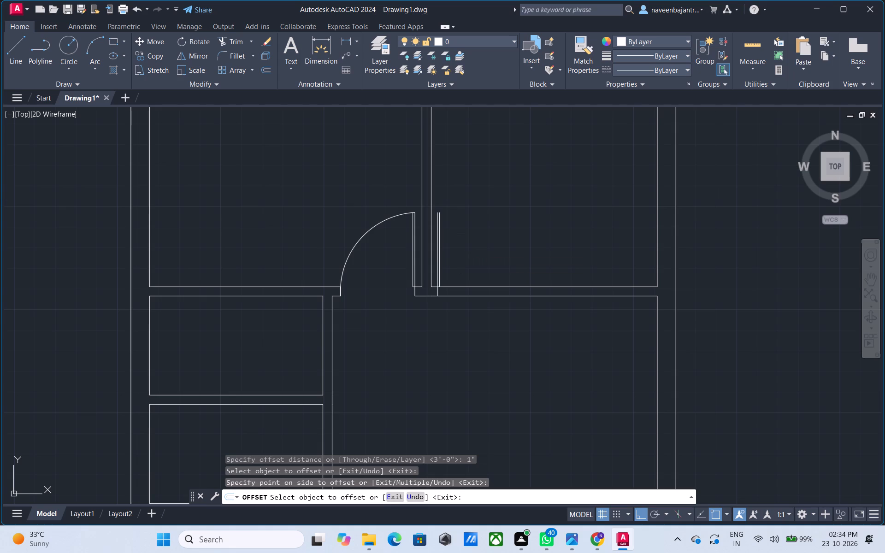
Offset the jamb line below the upper-right room by 3' to its right to mark the door opening's width.
type("o")
key("space")
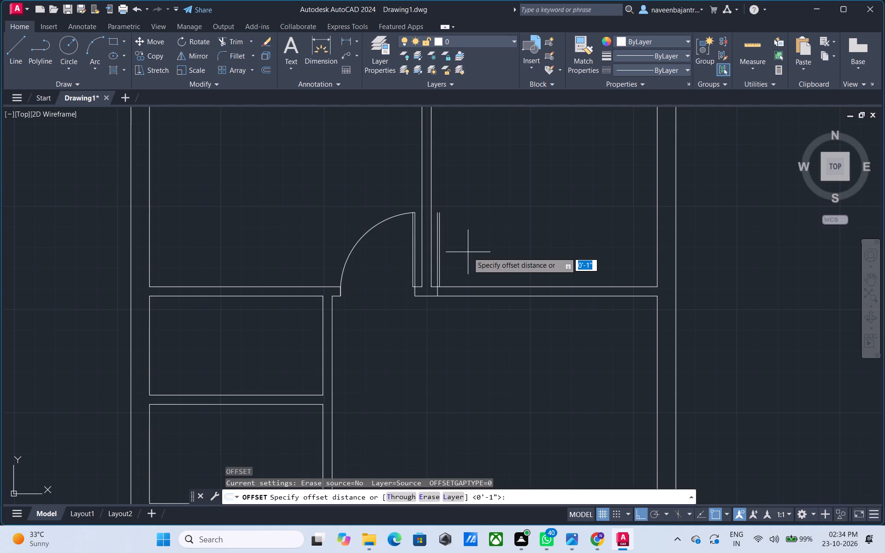
type("3'")
key("Return")
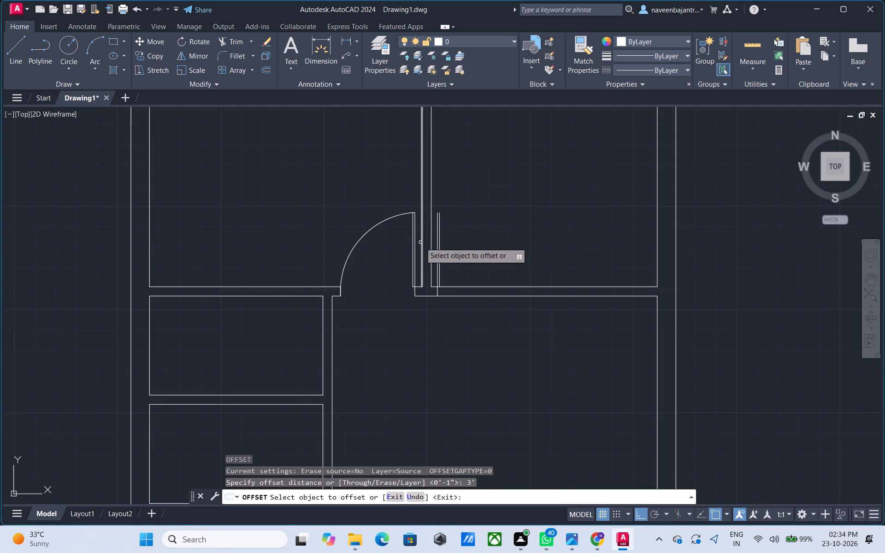
left_click(437, 293)
left_click(462, 293)
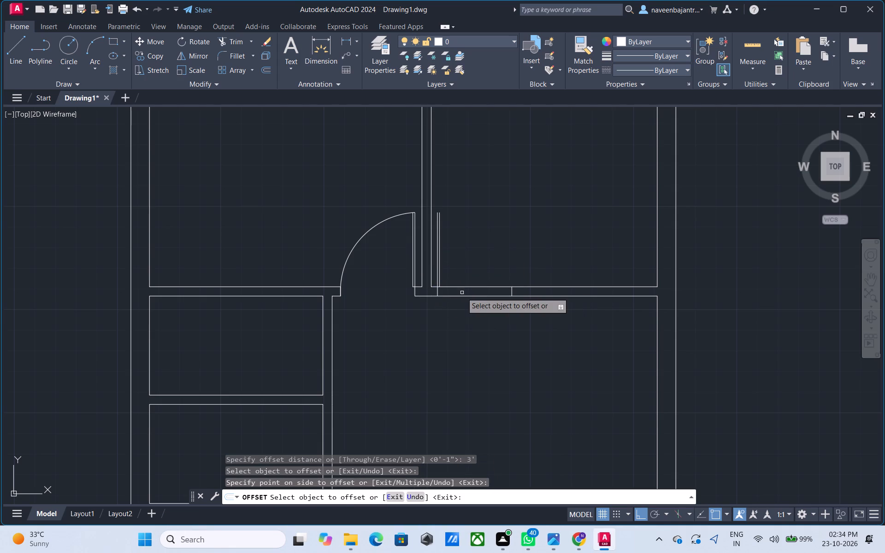
key("Escape")
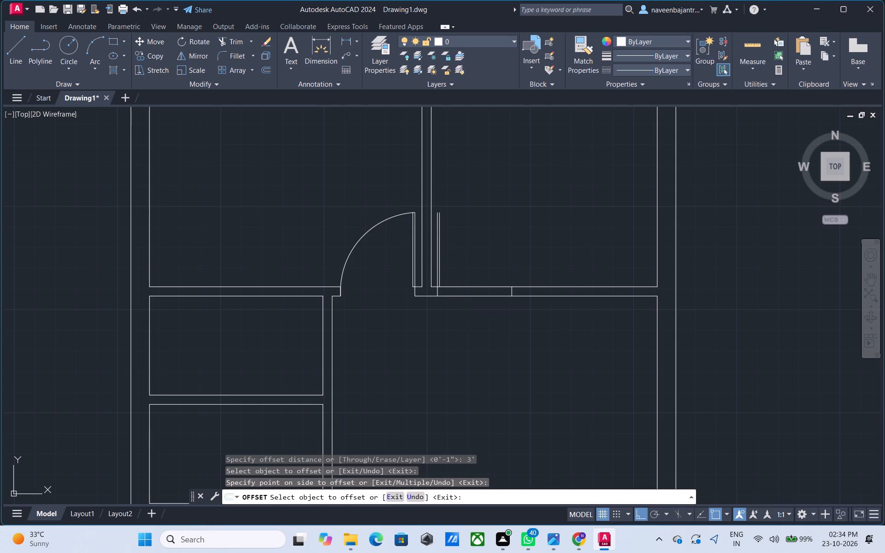
Trim both wall lines between the two jambs below the upper-right room to open the doorway.
type("tr")
key("space")
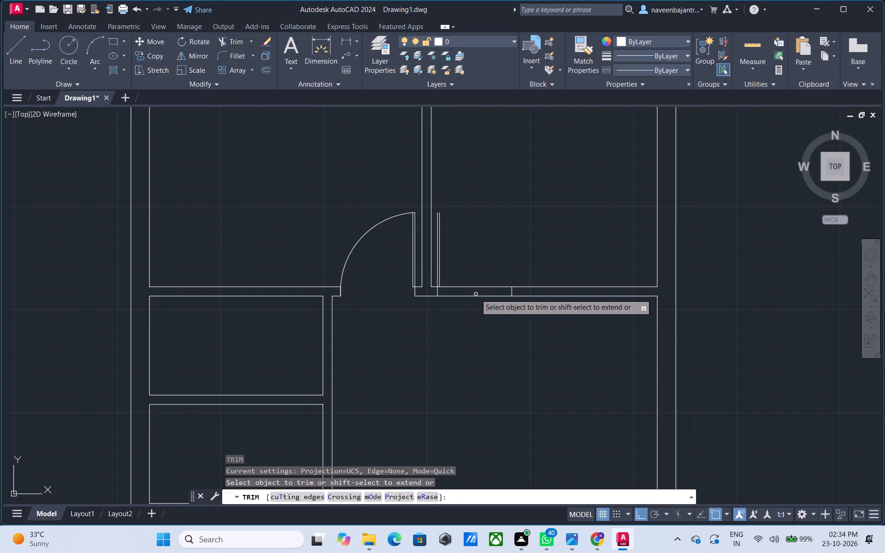
left_click(476, 295)
left_click(477, 286)
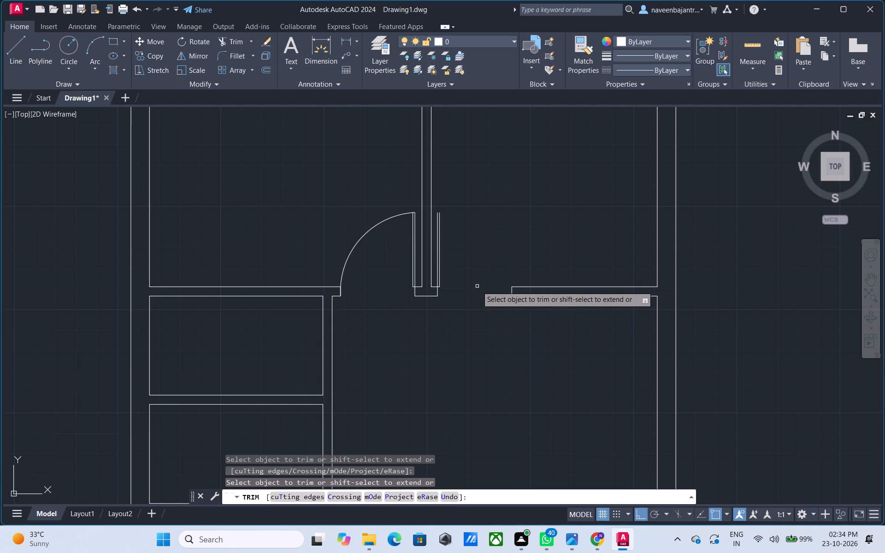
key("Escape")
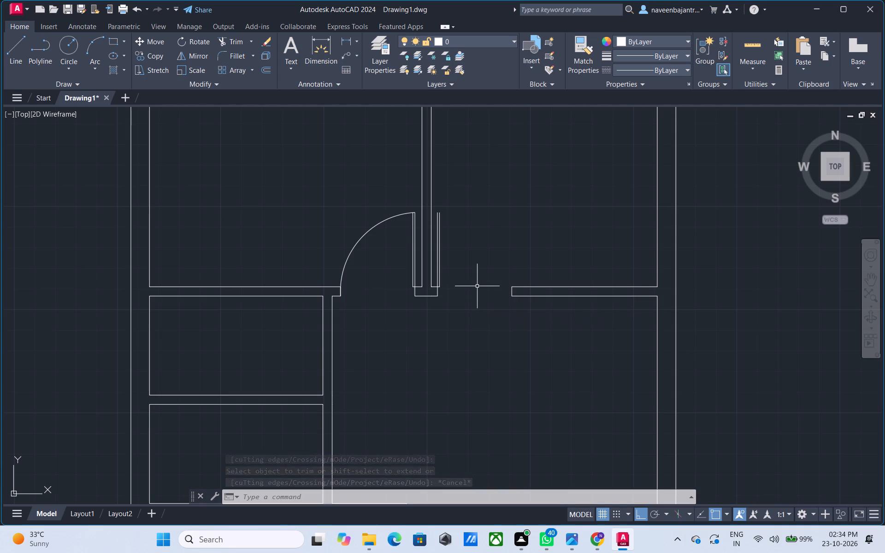
Draw the upper-right room's door swing as a three-point arc from the leaf's top end through the opposite jamb's upper end to its lower end.
left_click(94, 52)
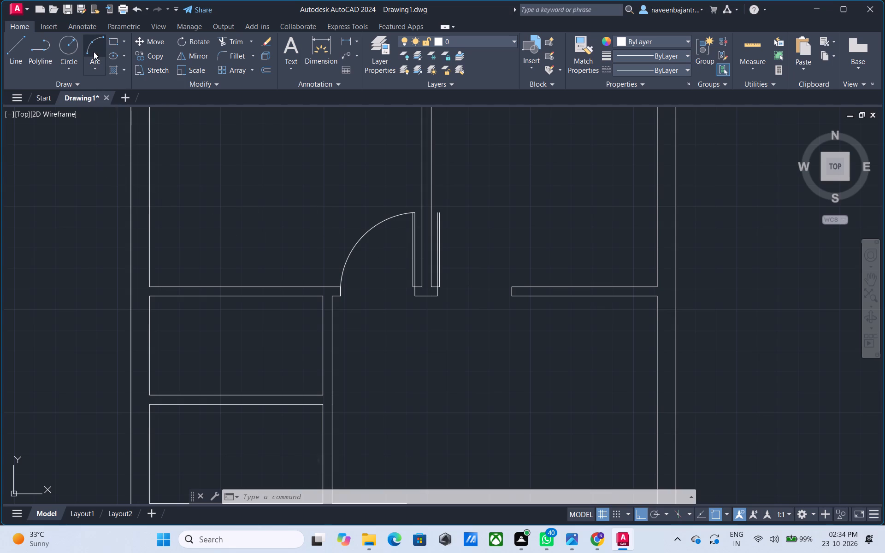
left_click(437, 213)
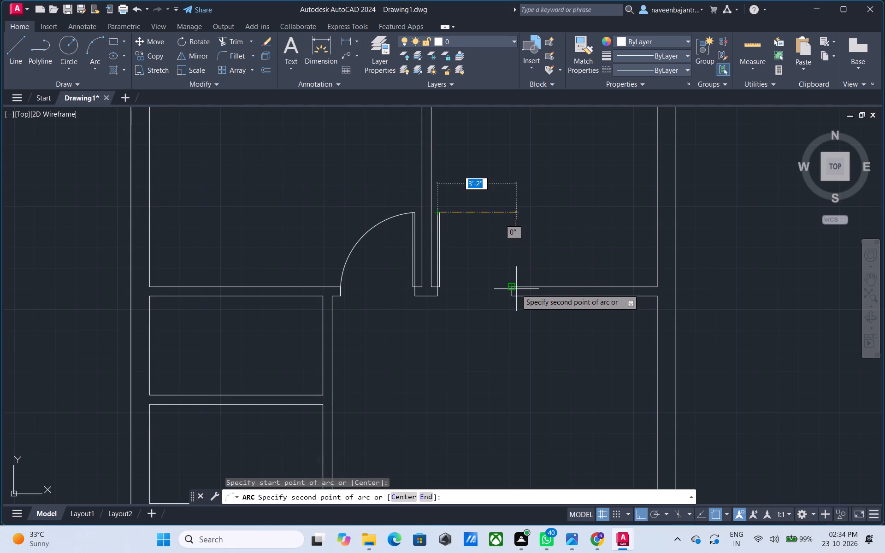
left_click(512, 289)
left_click(512, 294)
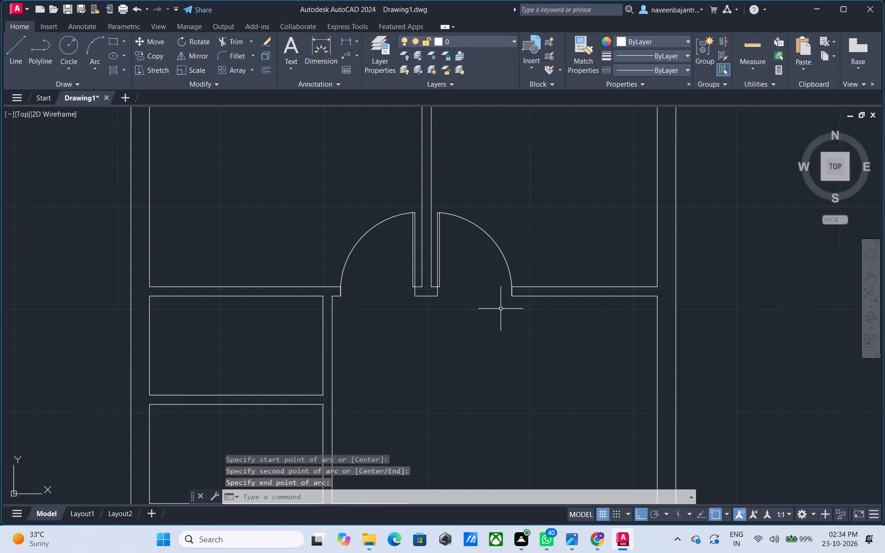
key("Escape")
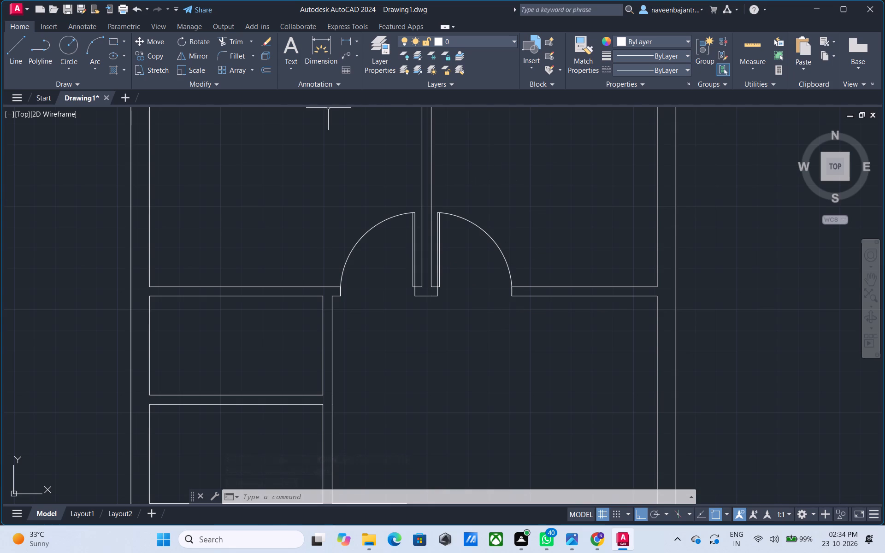
Examine the shades in the DIC COLOR GUIDE(R) color book, from DIC 3 through DIC 36, for the current object color.
left_click(622, 42)
left_click(628, 190)
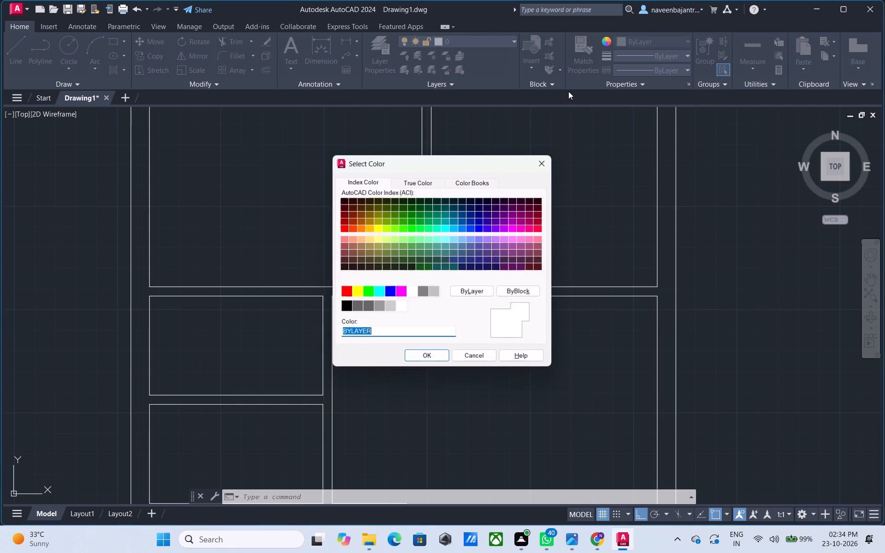
left_click(473, 181)
left_click(399, 222)
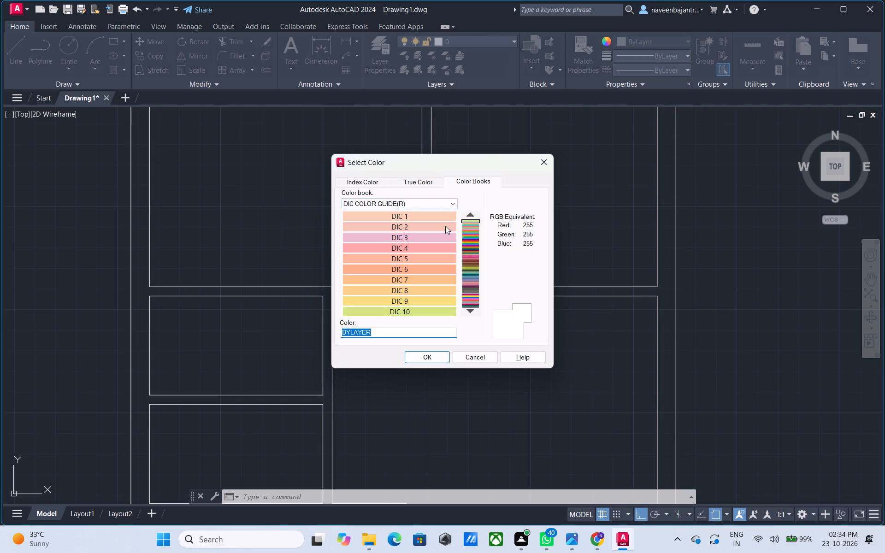
left_click(412, 232)
left_click(413, 241)
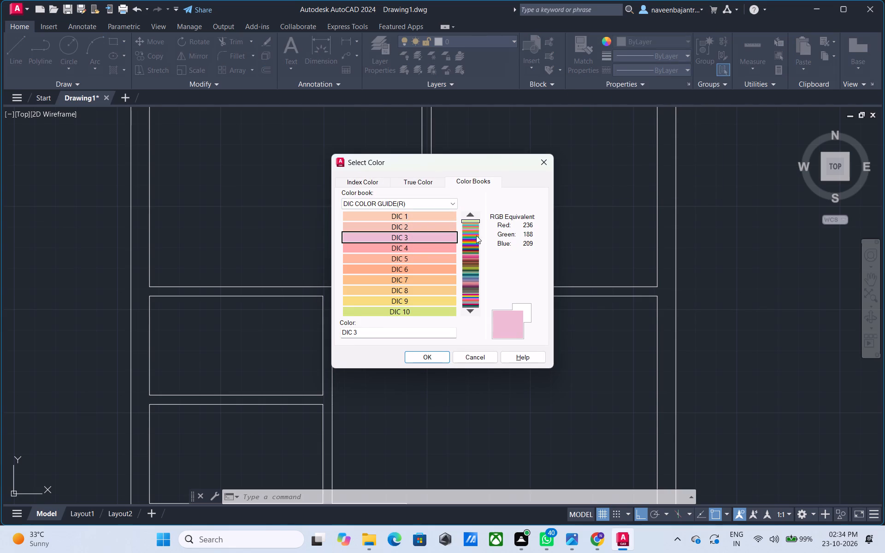
key("Down")
key("Down")
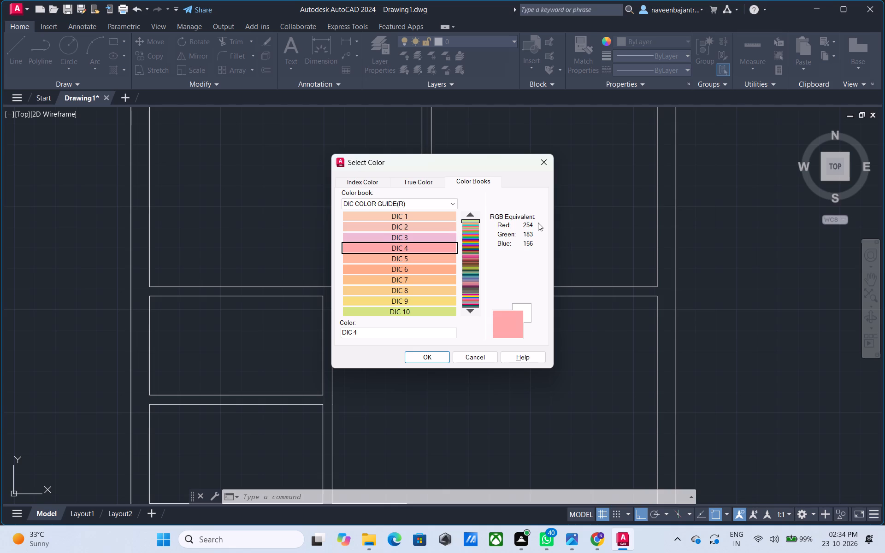
key("Down")
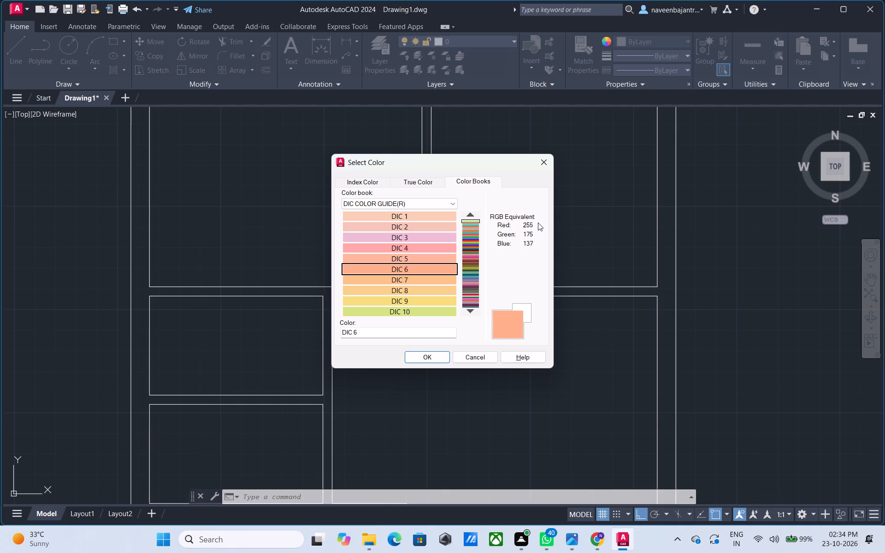
key("Down")
key("Down")
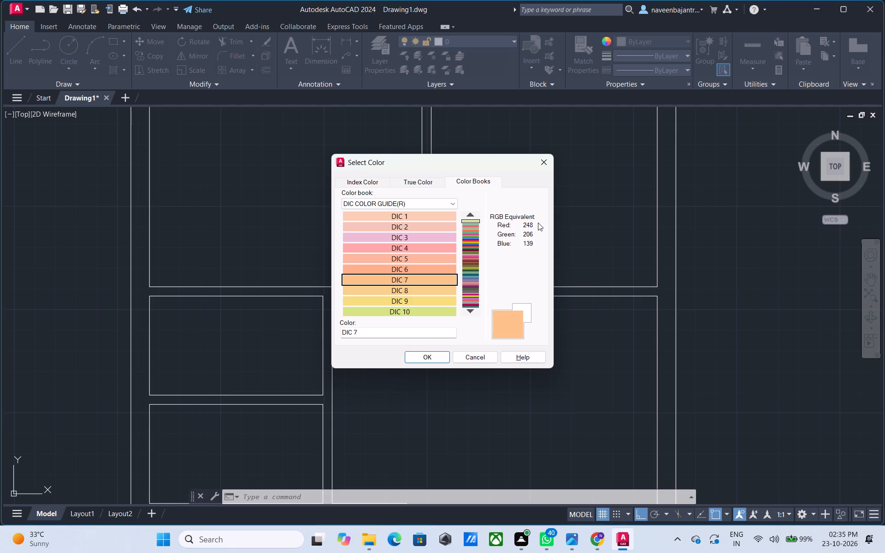
key("Down")
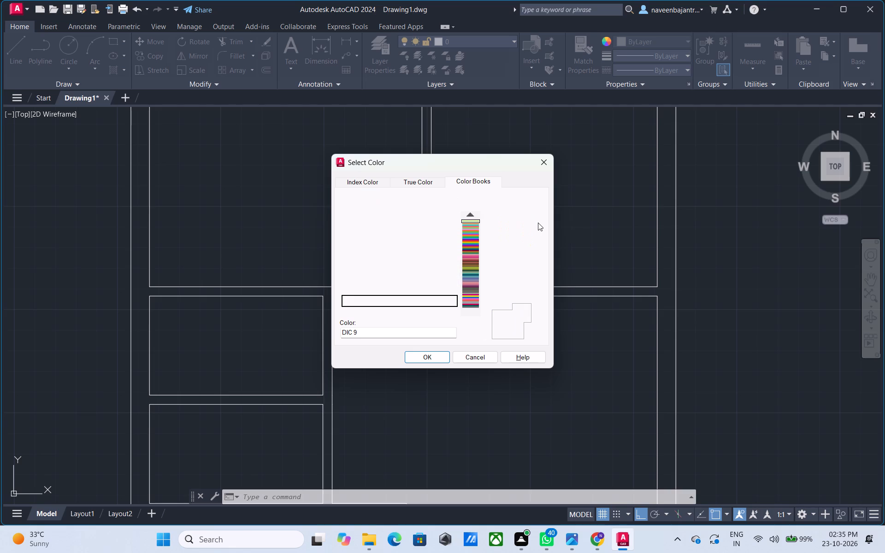
key("Down")
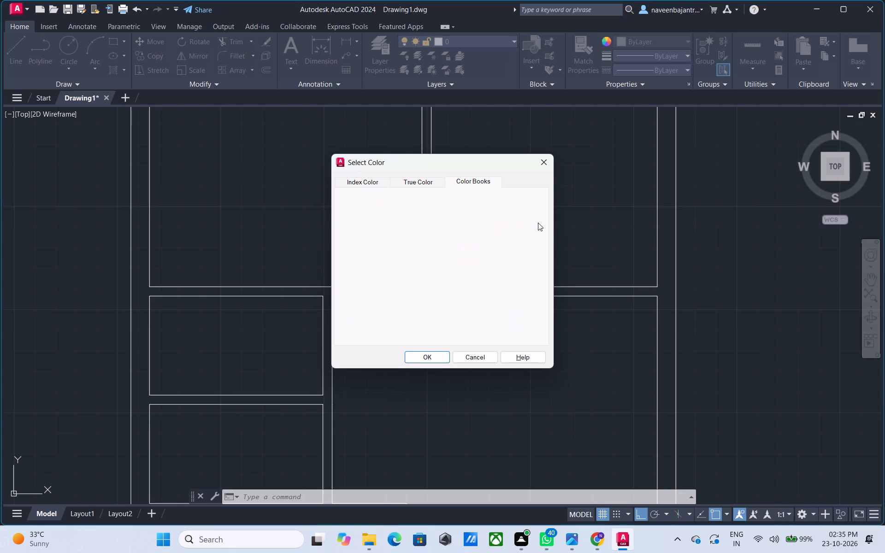
key("Down")
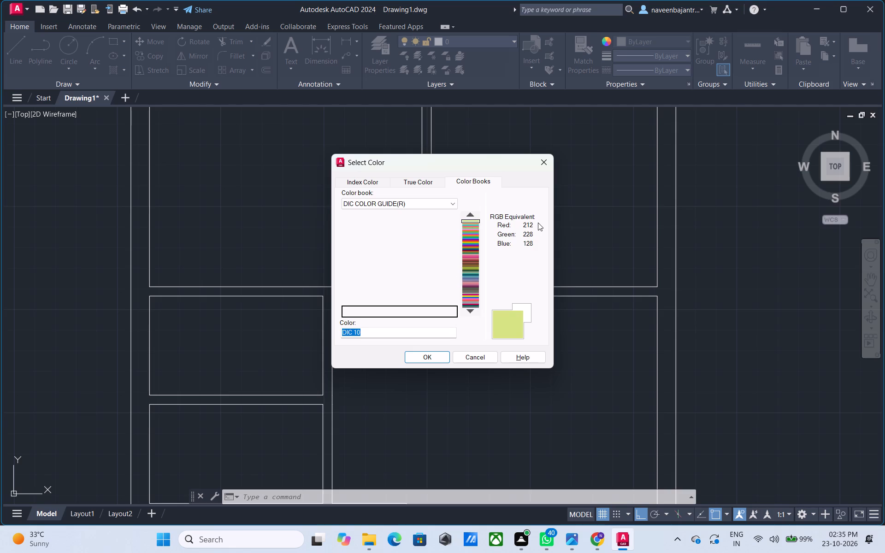
key("Down")
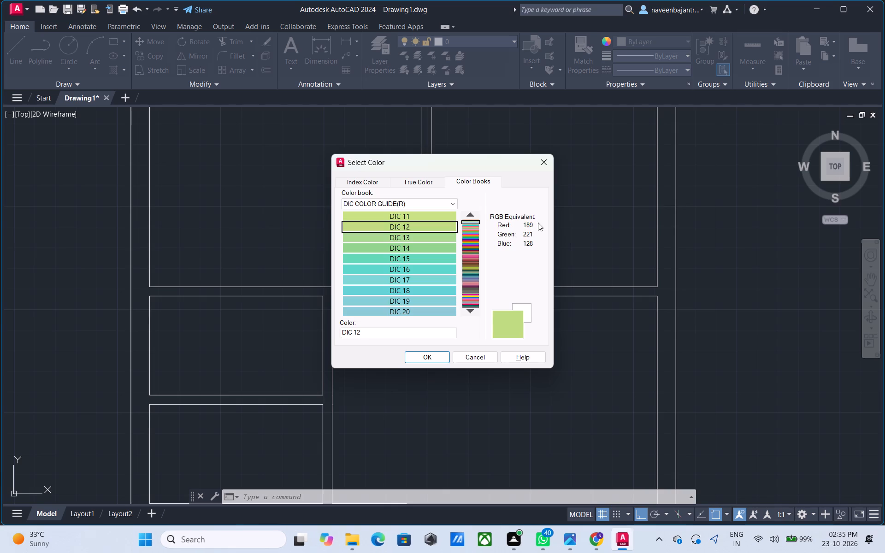
key("Down")
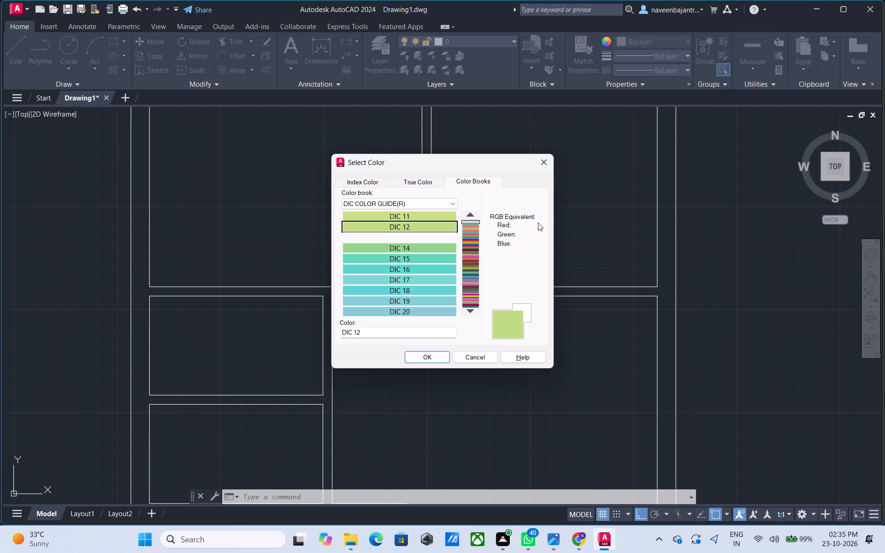
key("Down")
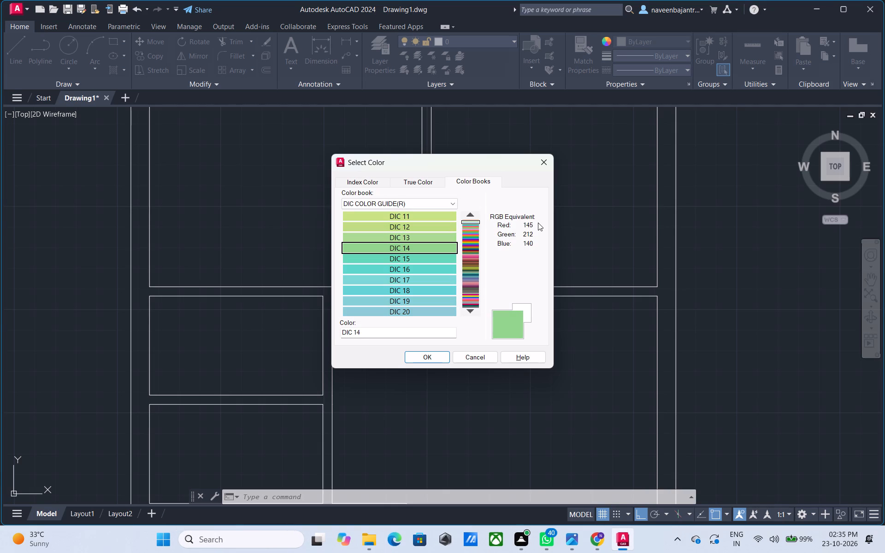
key("Down")
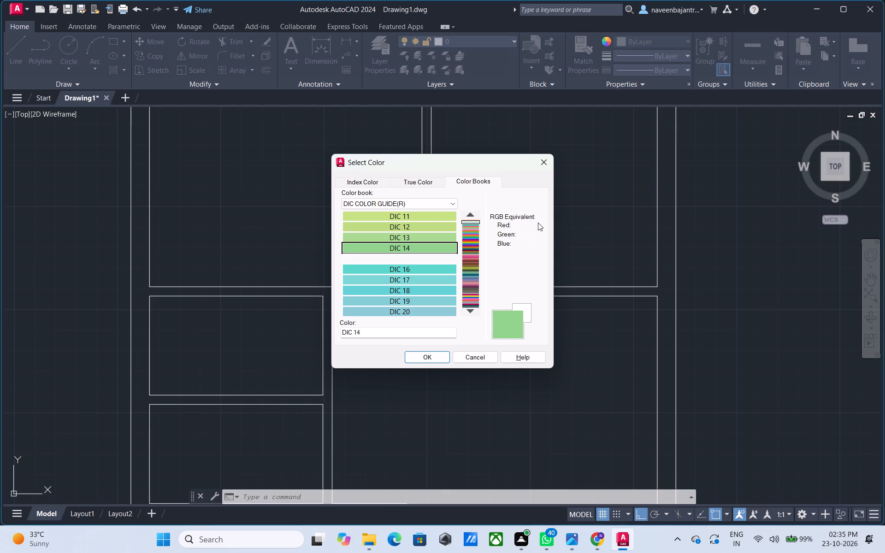
key("Down")
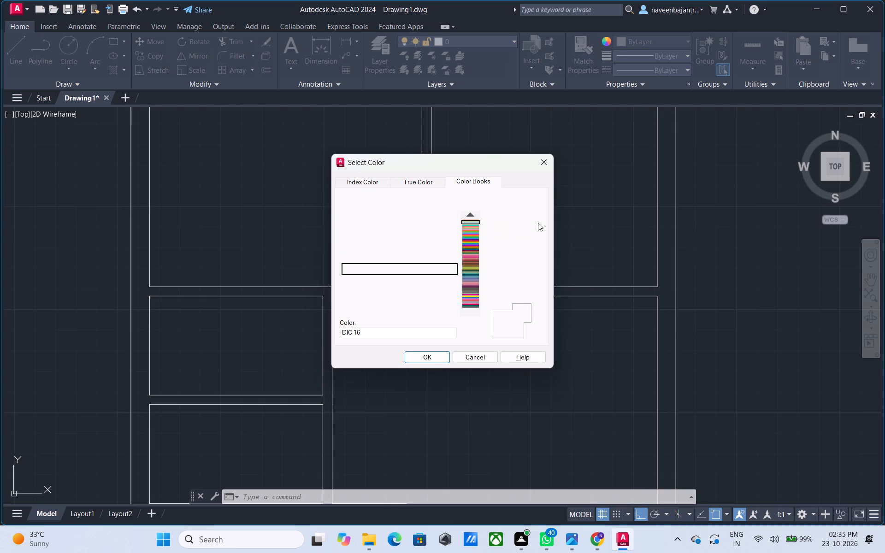
key("Down")
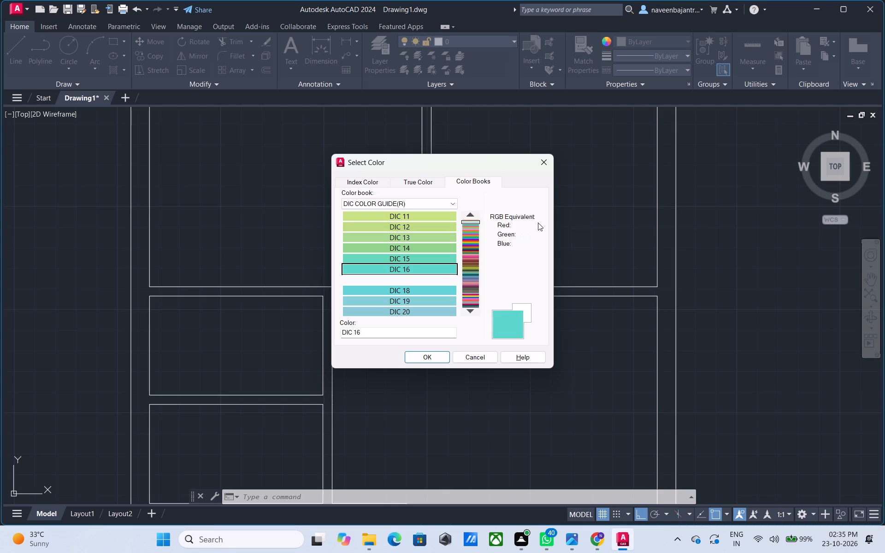
key("Down")
key("Down")
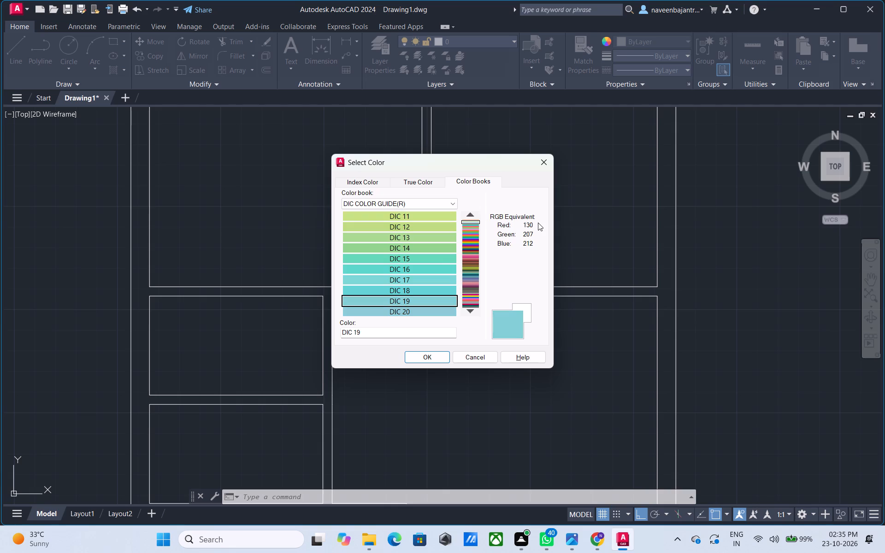
key("Down")
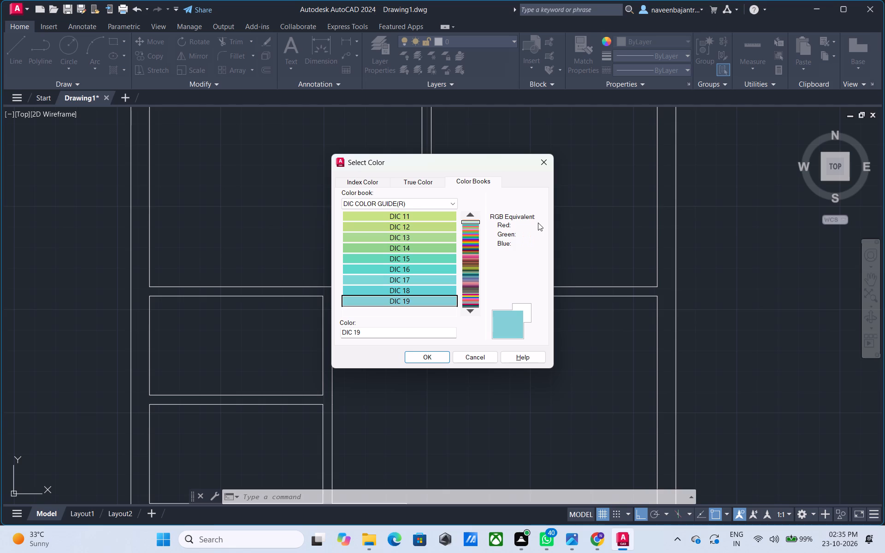
key("Down")
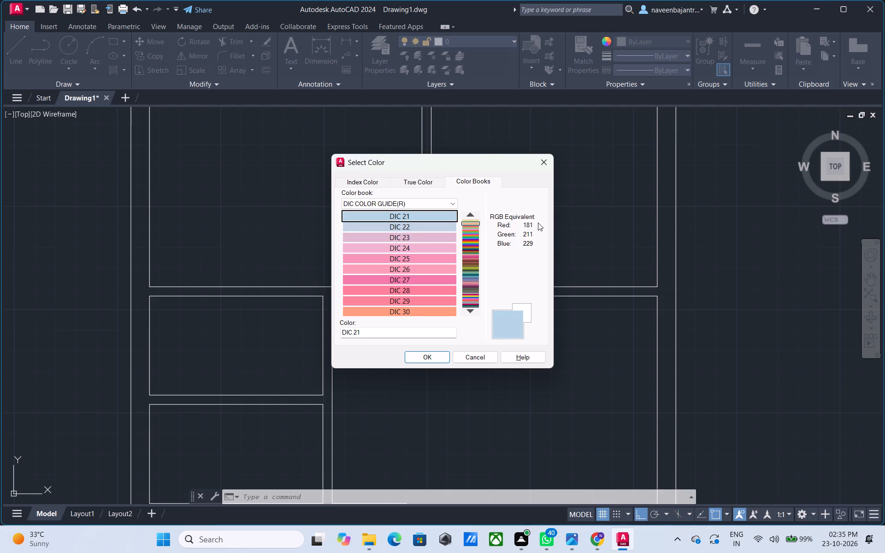
key("Down")
key("Down")
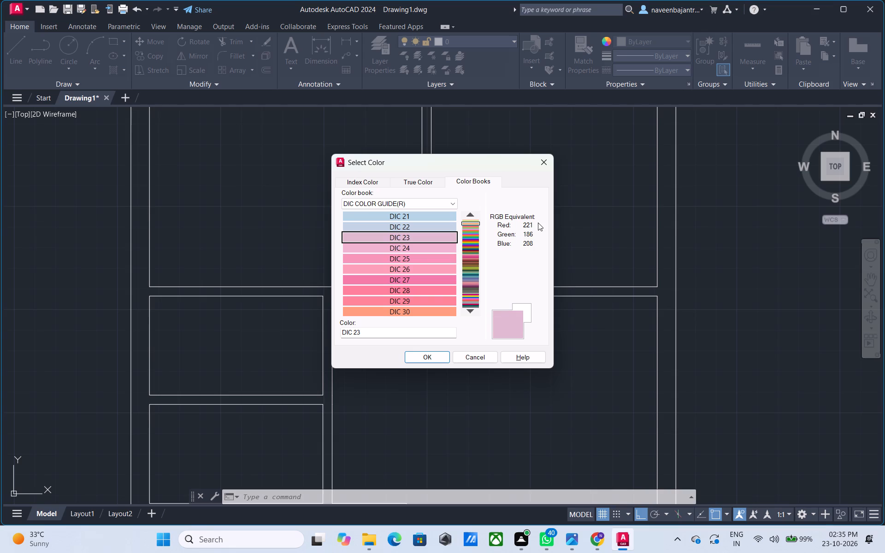
key("Down")
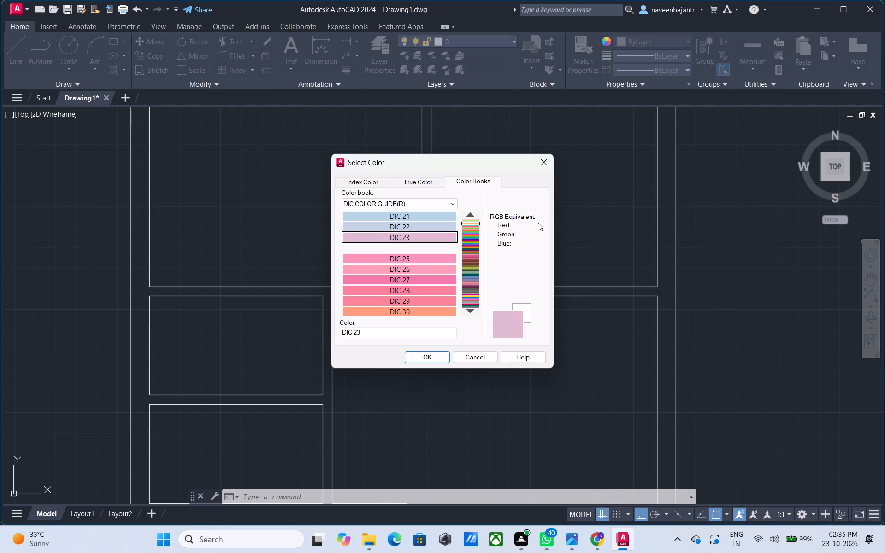
key("Down")
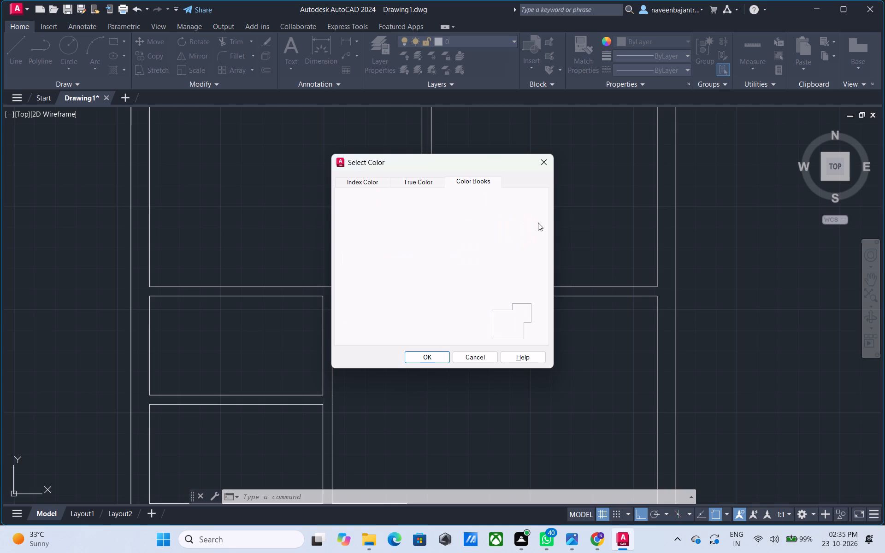
key("Down")
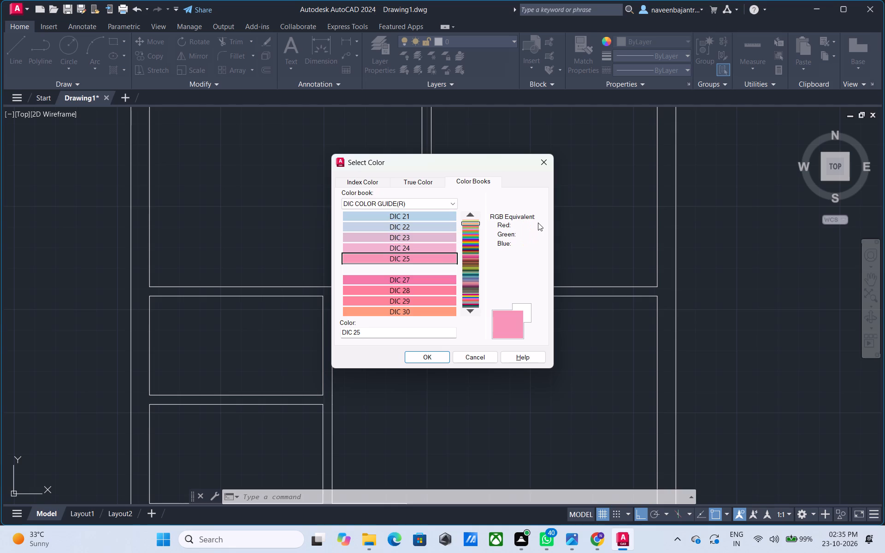
key("Down")
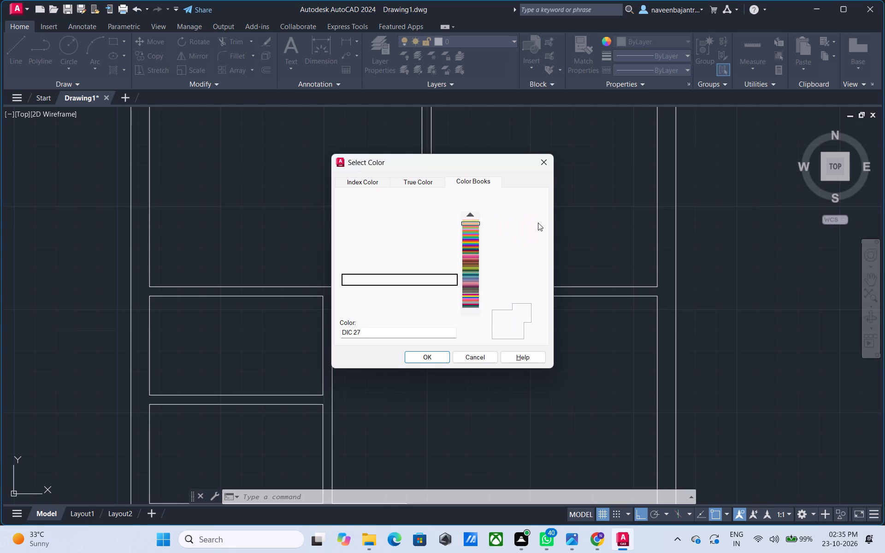
key("Down")
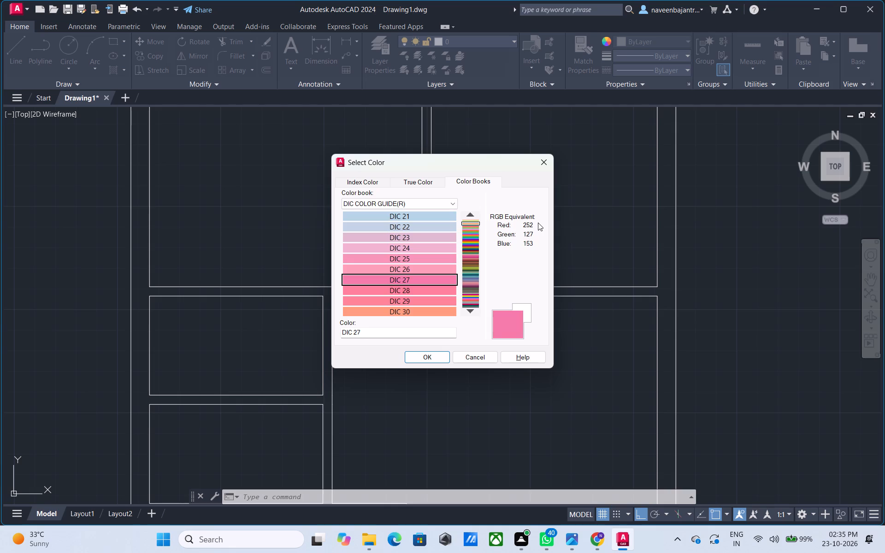
key("Down")
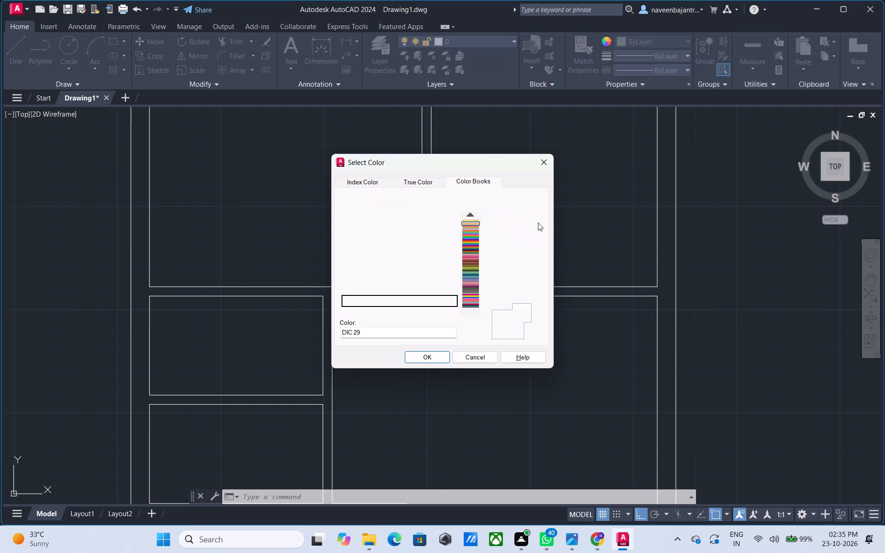
key("Down")
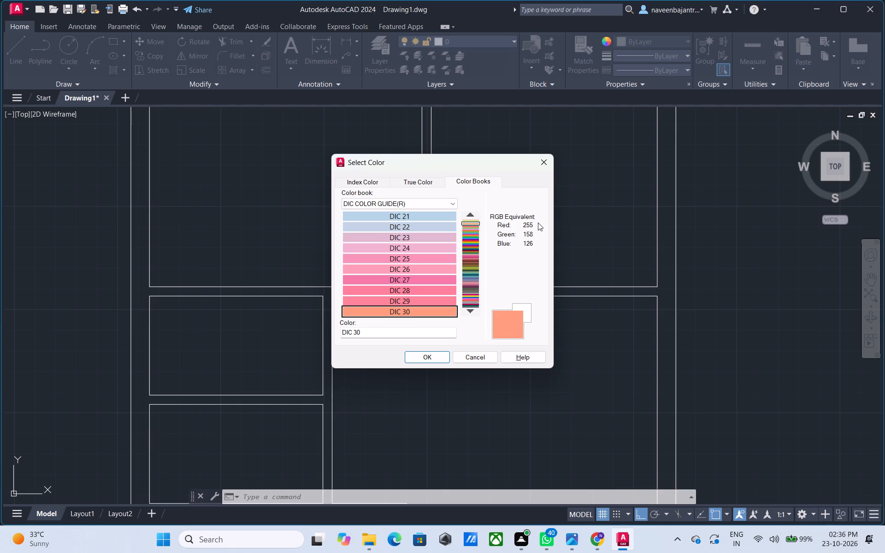
key("Down")
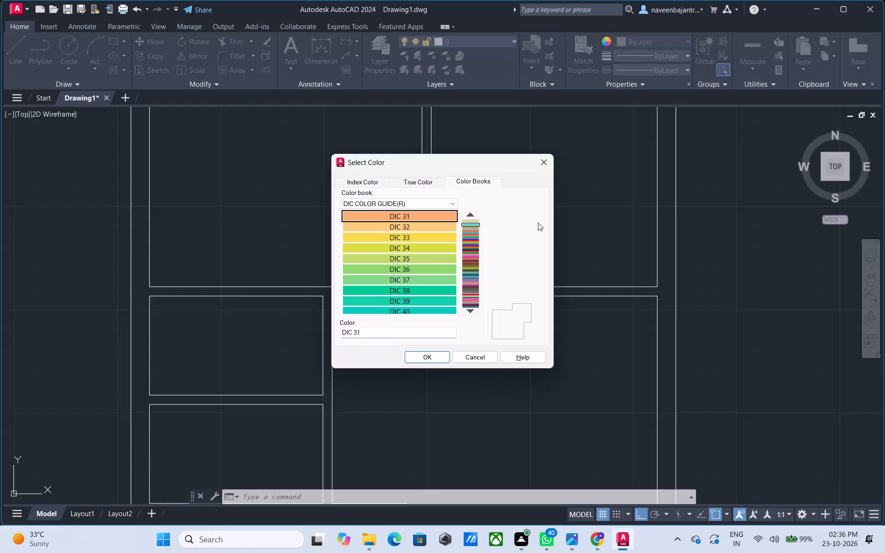
key("Down")
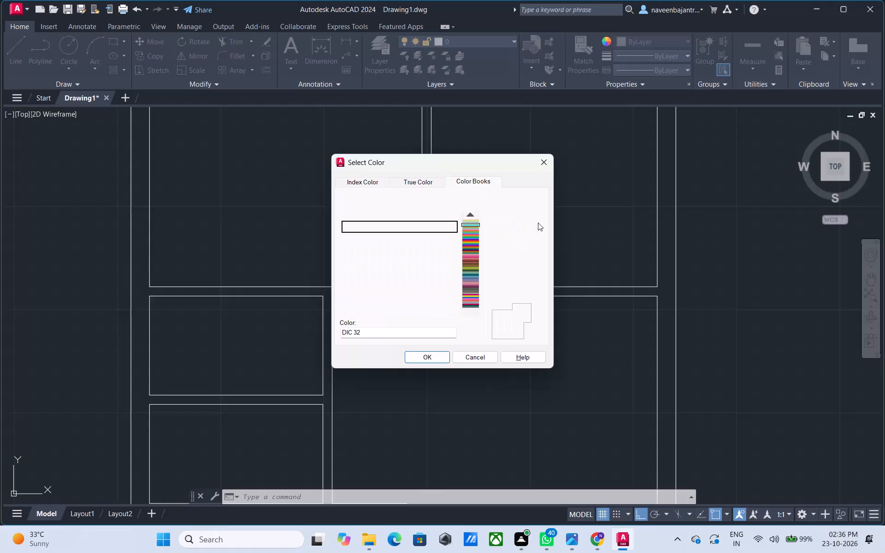
key("Down")
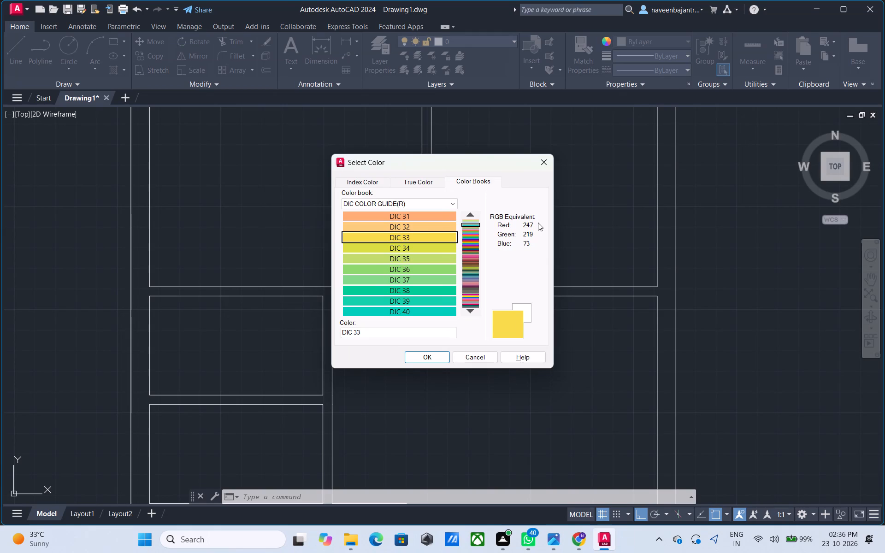
key("Down")
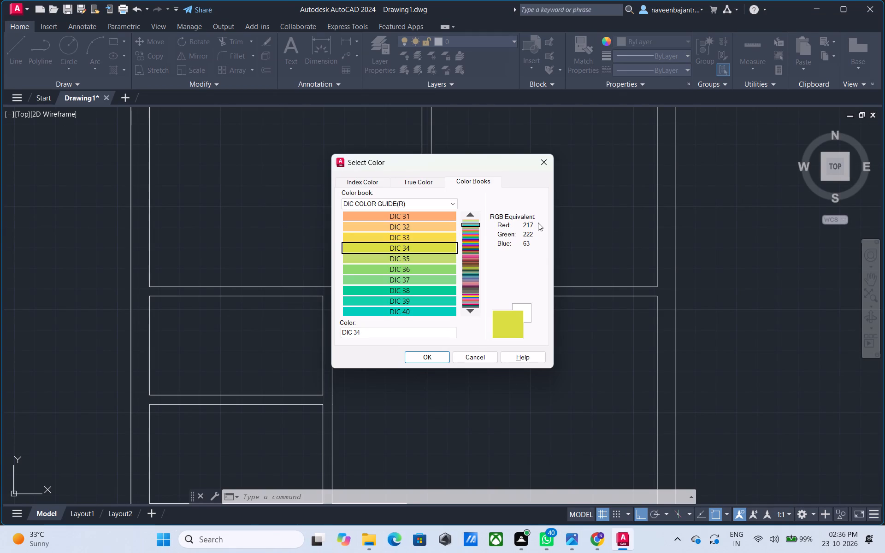
key("Down")
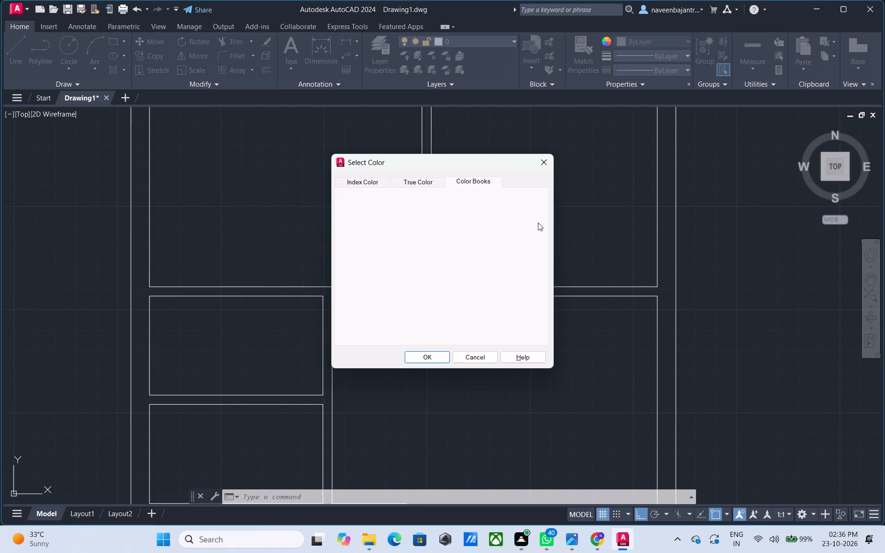
key("Down")
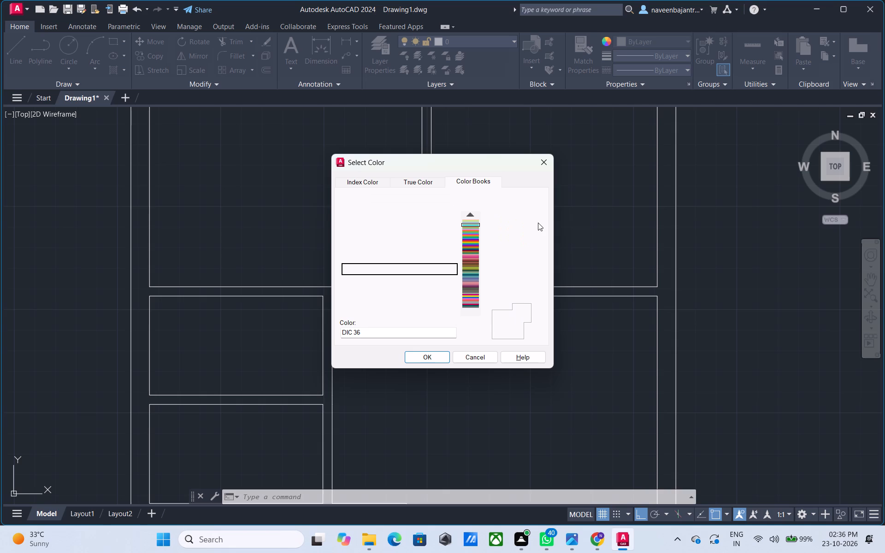
Examine the shades in the DIC COLOR GUIDE(R) color book, from DIC 37 through DIC 71, for the current object color.
key("Down")
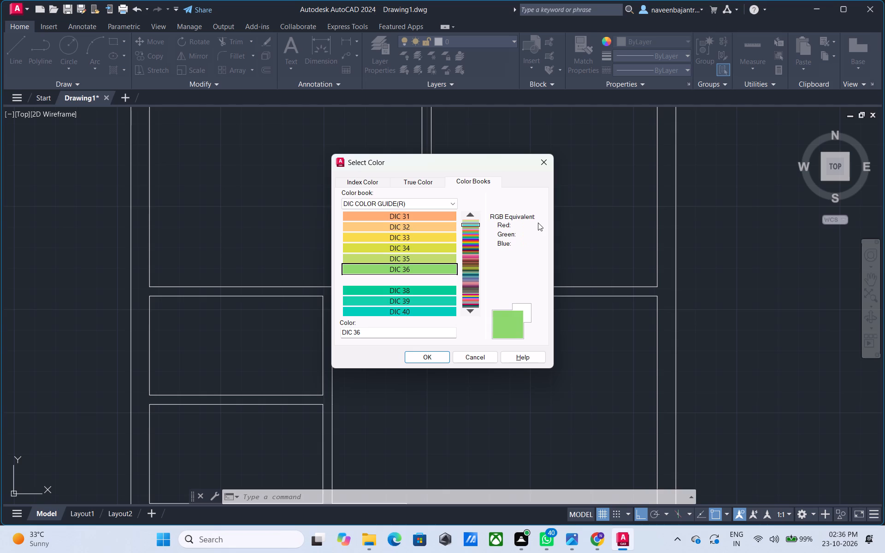
key("Down")
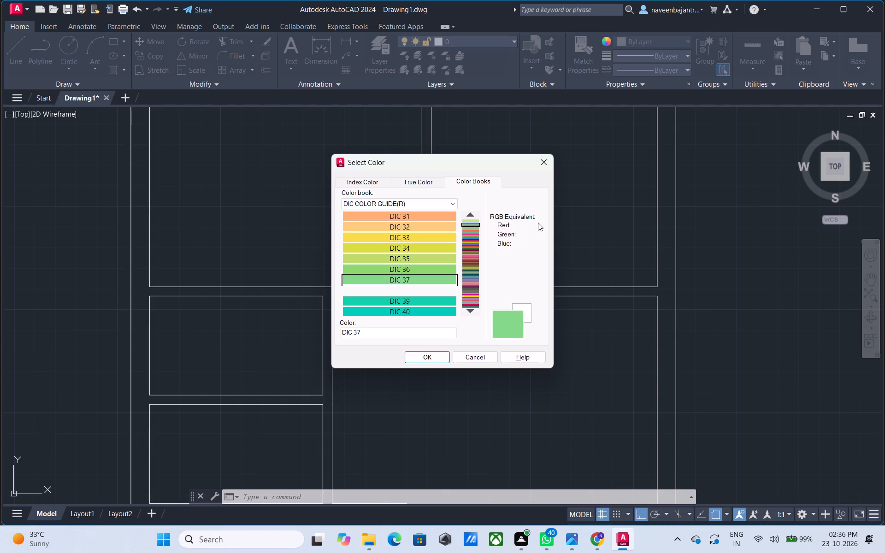
key("Down")
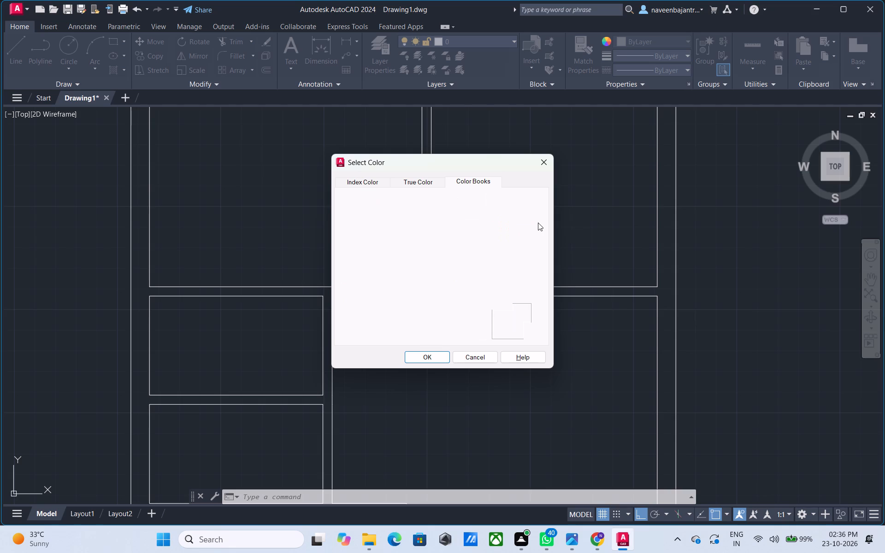
key("Down")
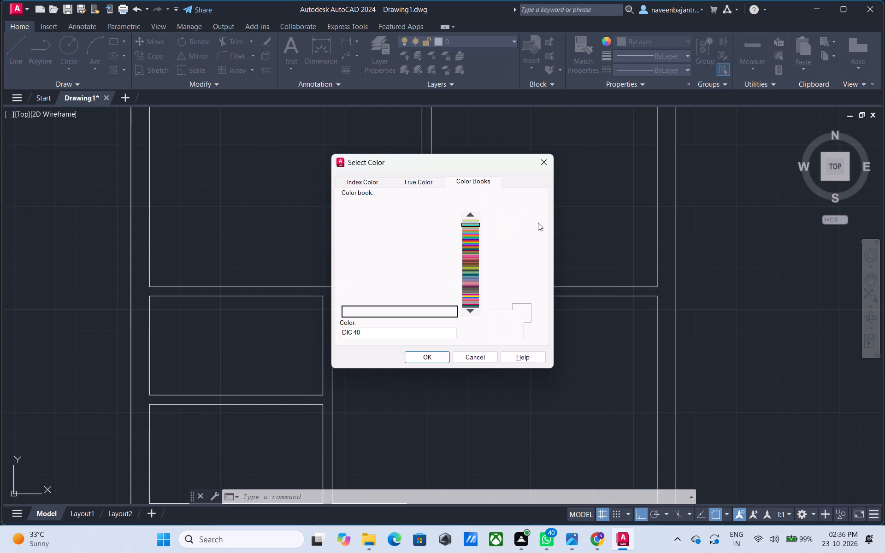
key("Down")
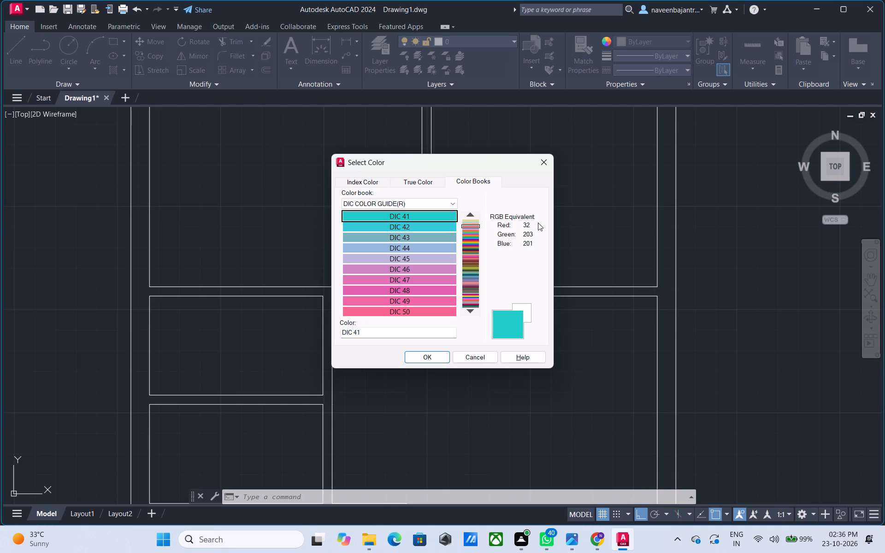
key("Down")
key("Down")
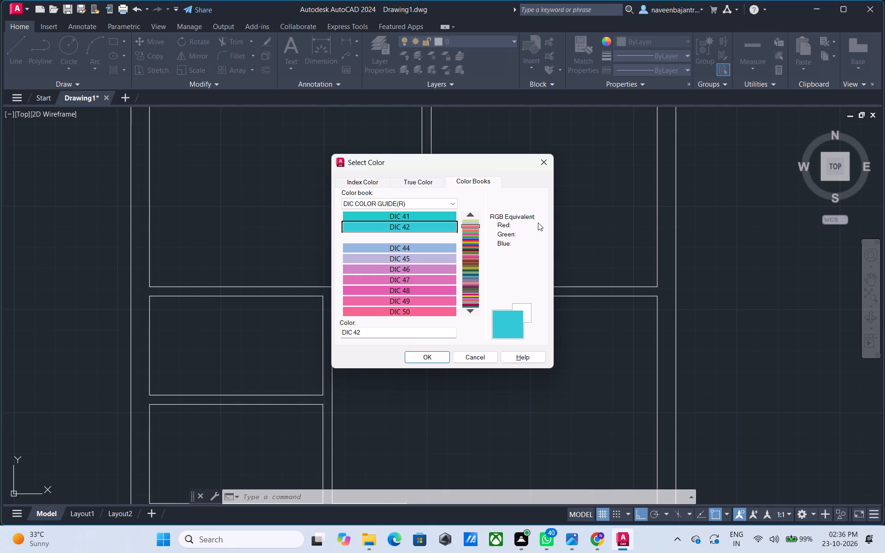
key("Down")
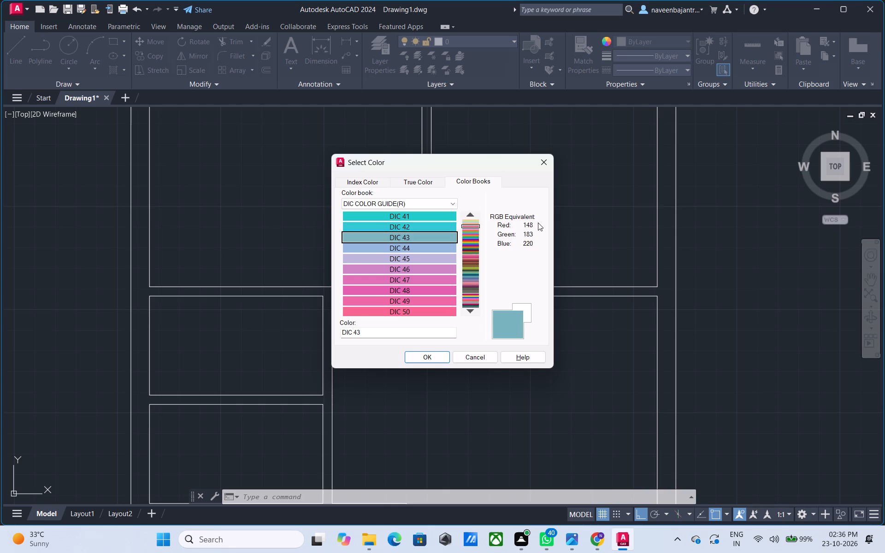
key("Down")
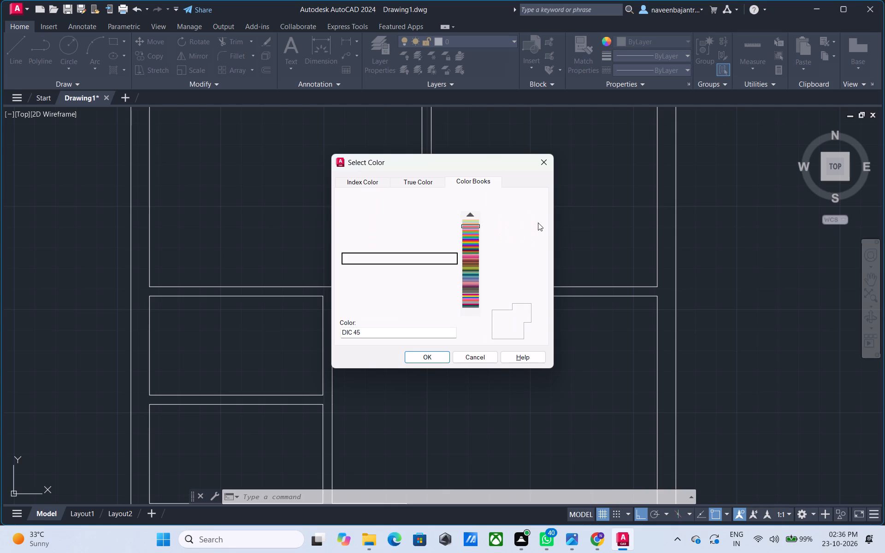
key("Down")
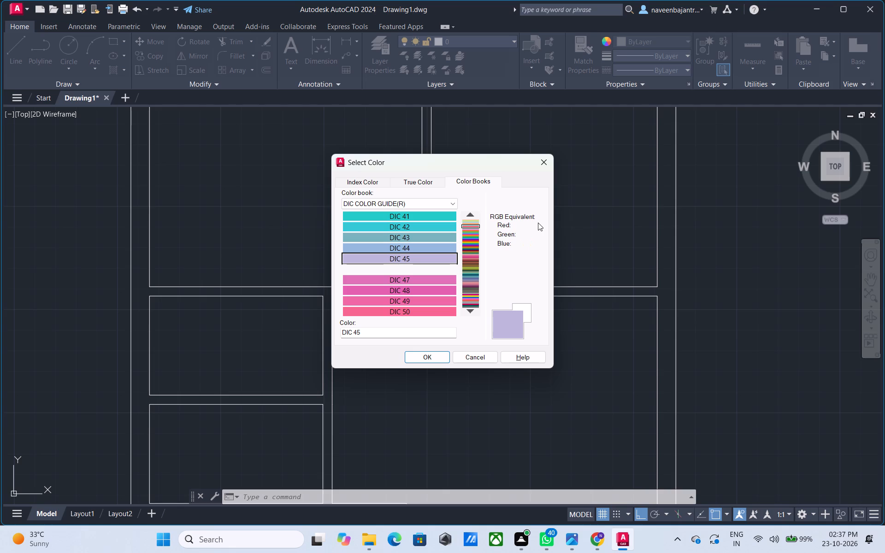
key("Down")
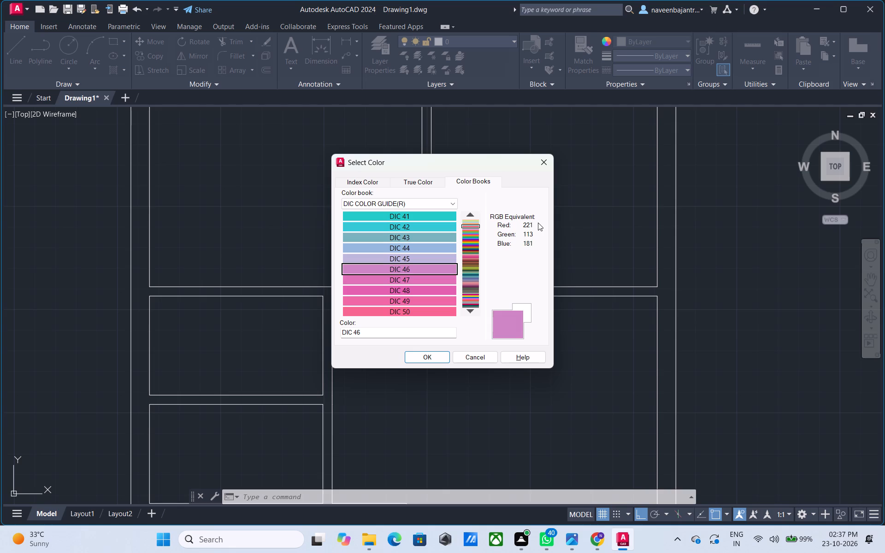
key("Down")
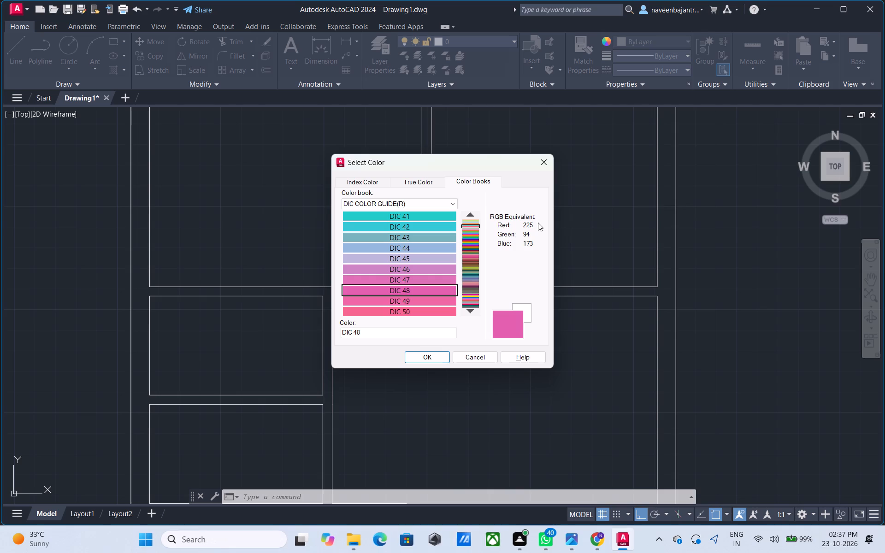
key("Down")
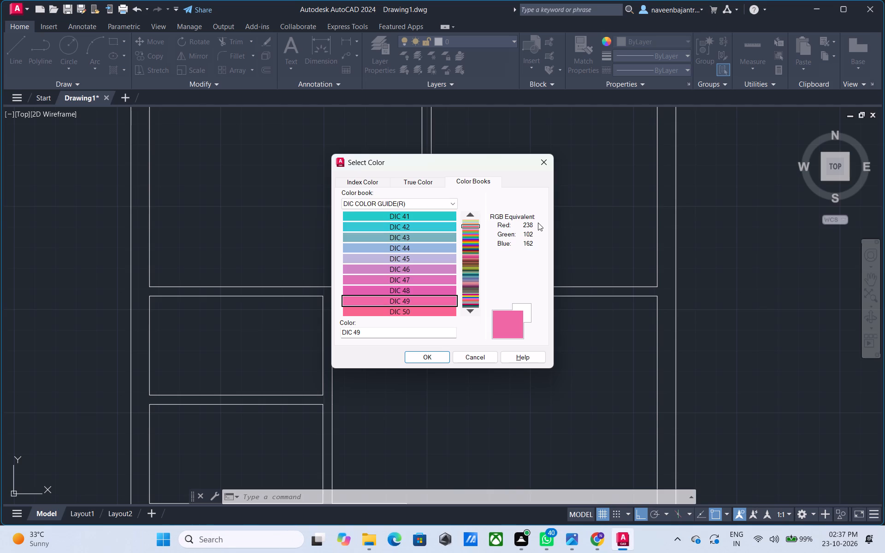
key("Down")
key("Down")
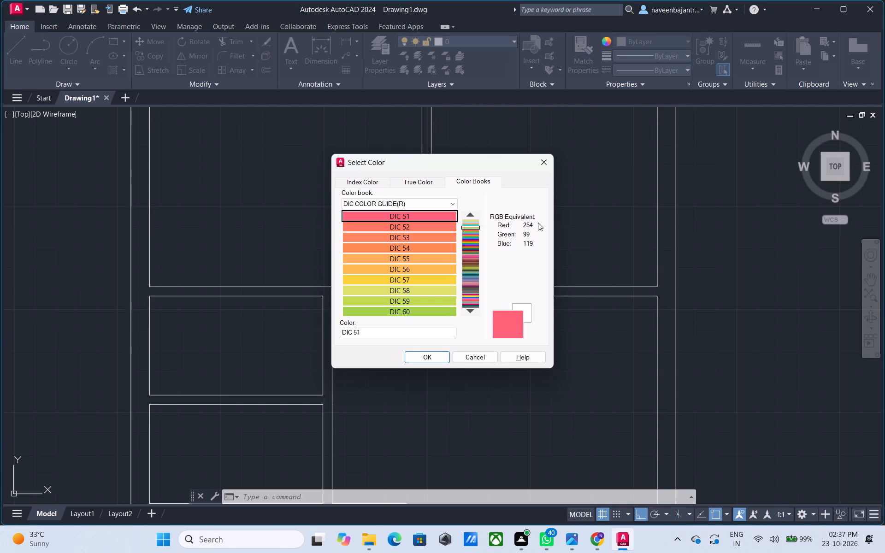
key("Down")
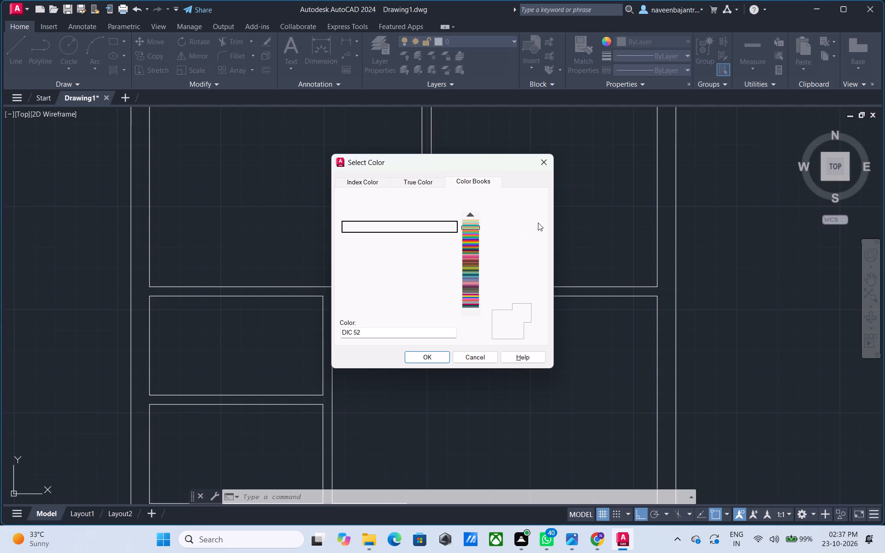
key("Down")
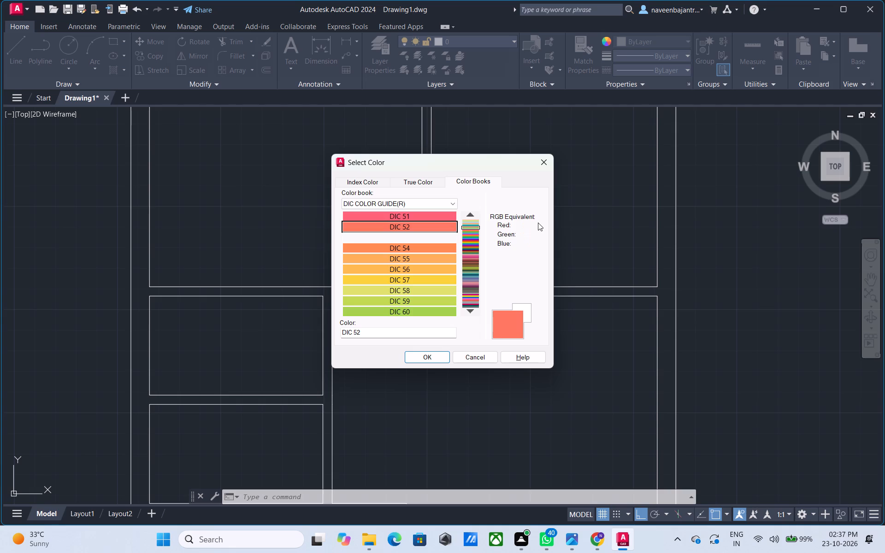
key("Down")
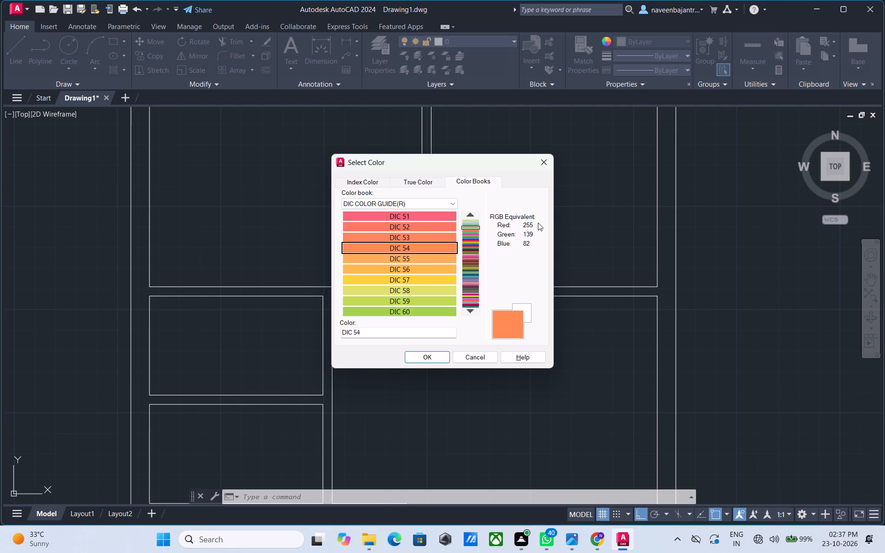
key("Down")
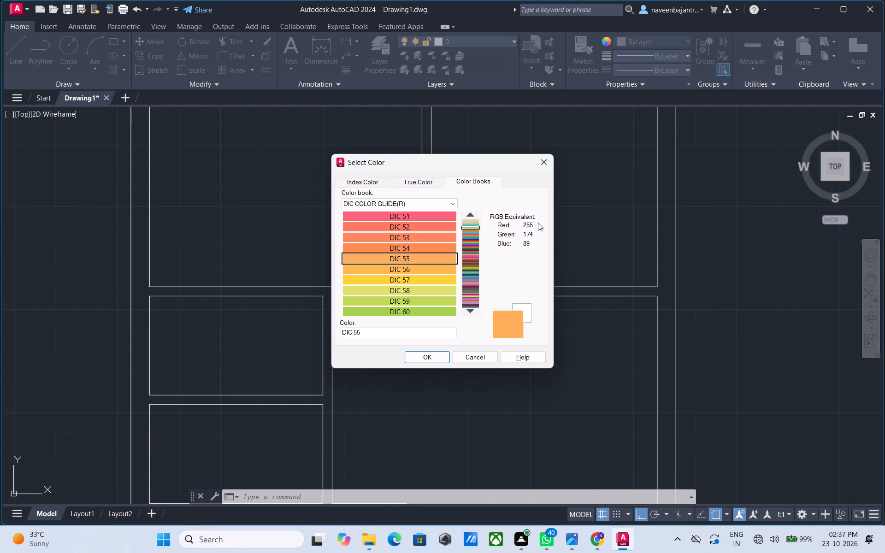
key("Down")
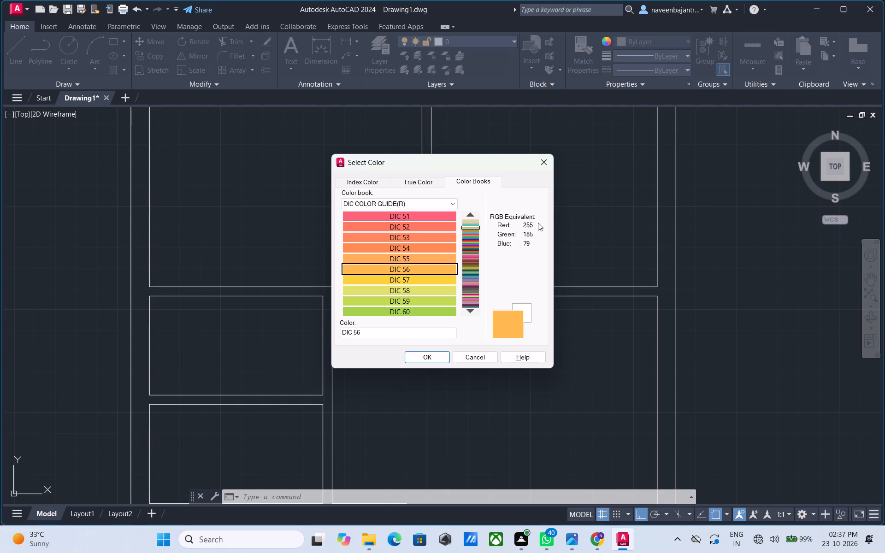
key("Down")
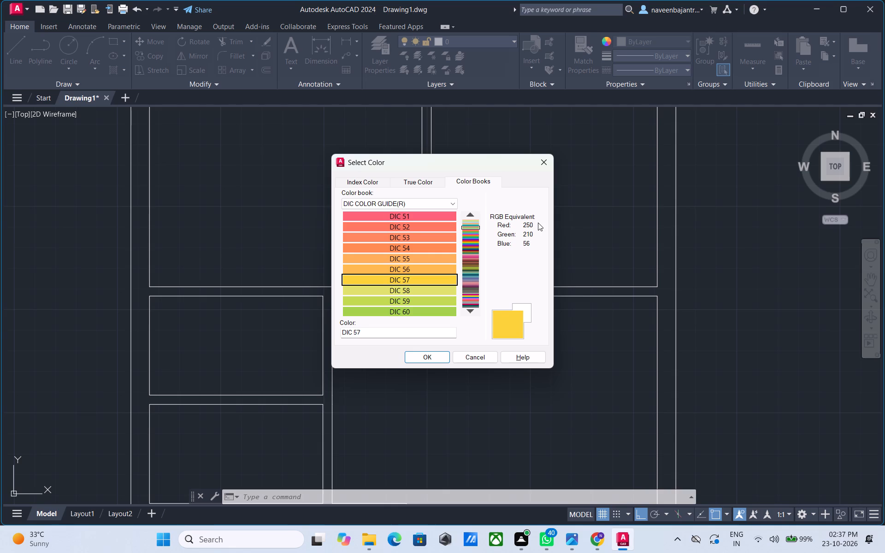
key("Down")
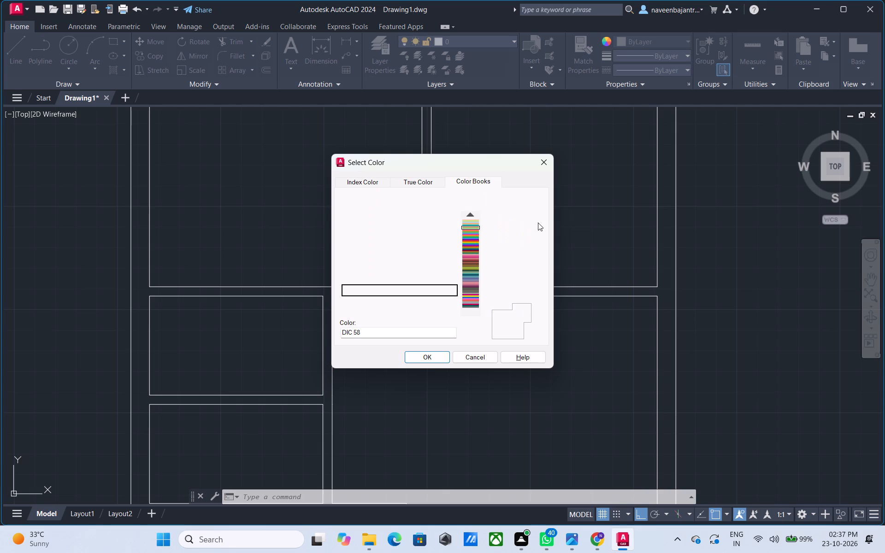
key("Down")
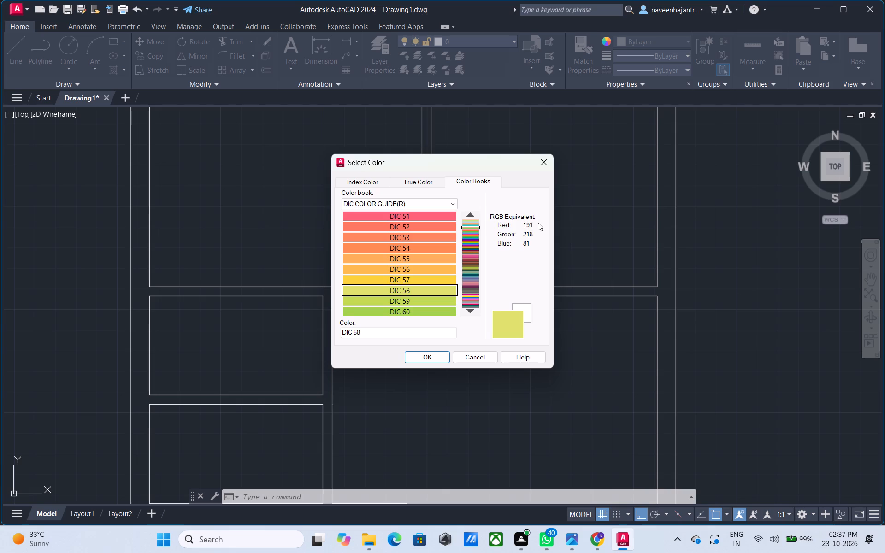
key("Down")
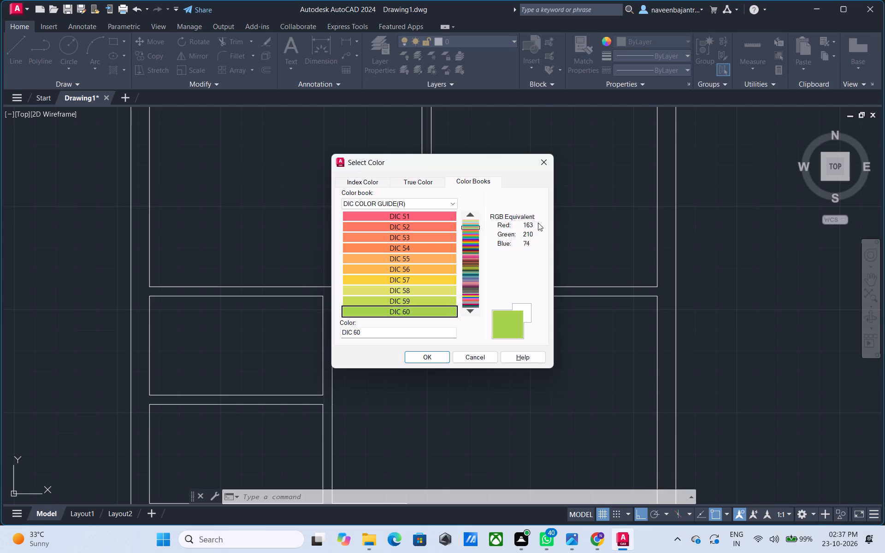
key("Down")
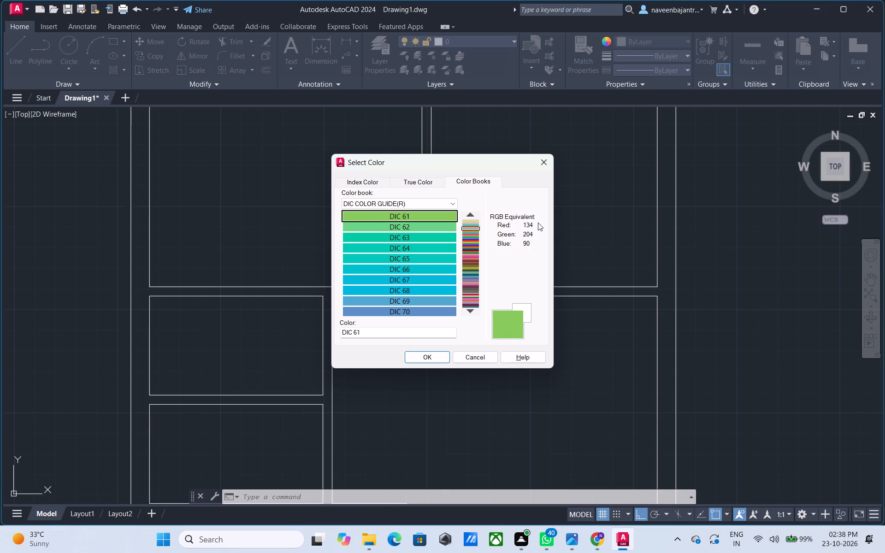
key("Down")
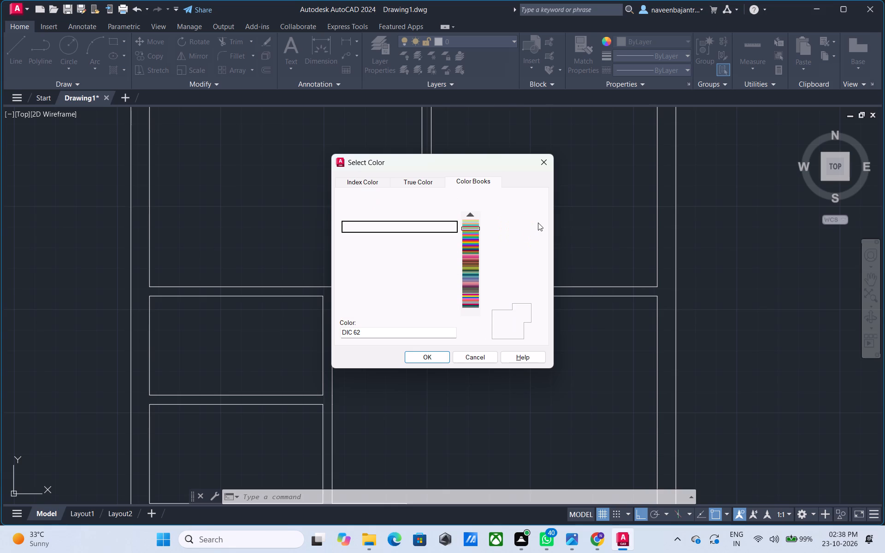
key("Down")
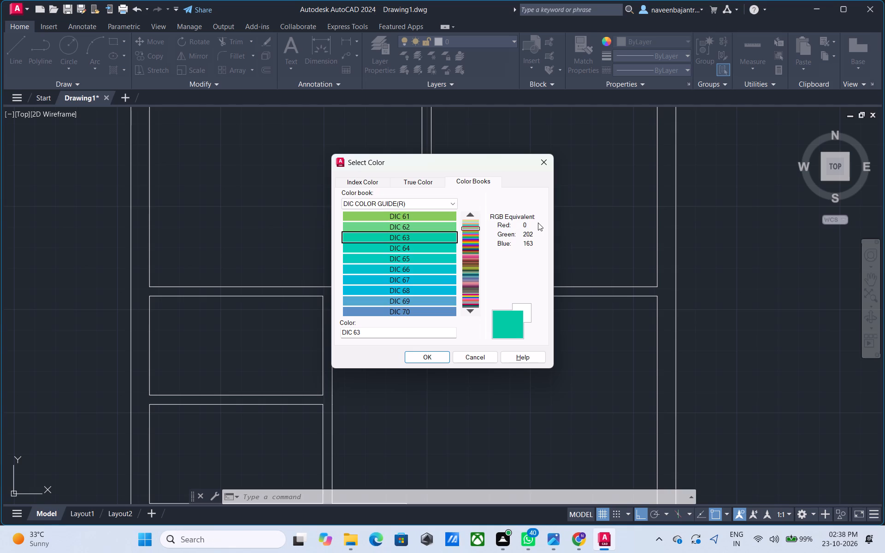
key("Down")
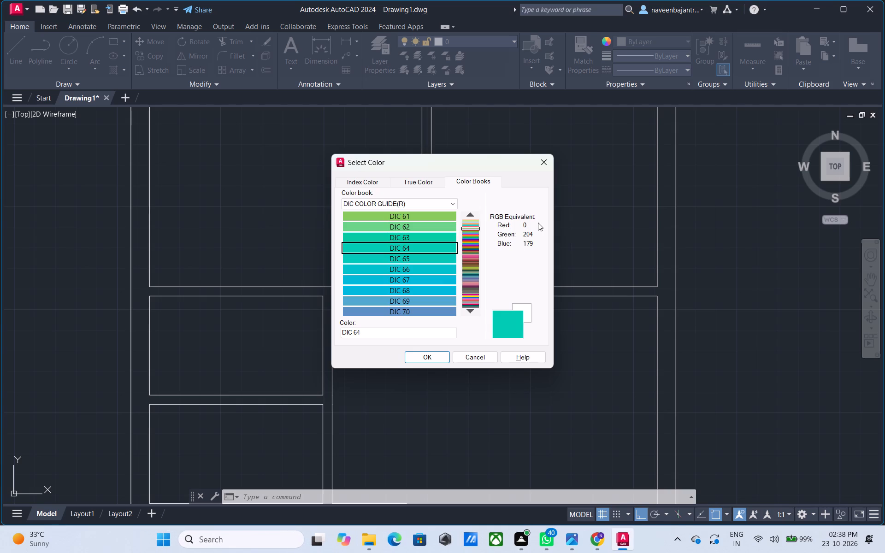
key("Down")
key("Down")
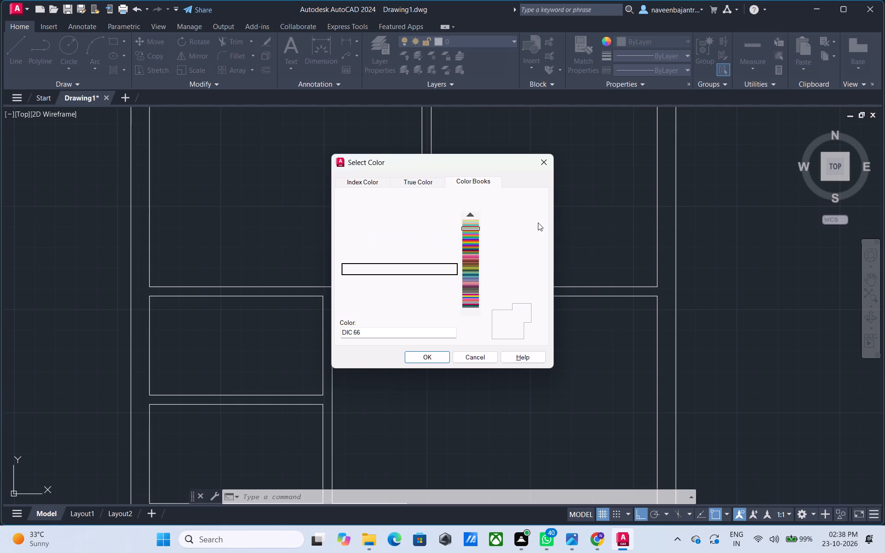
key("Down")
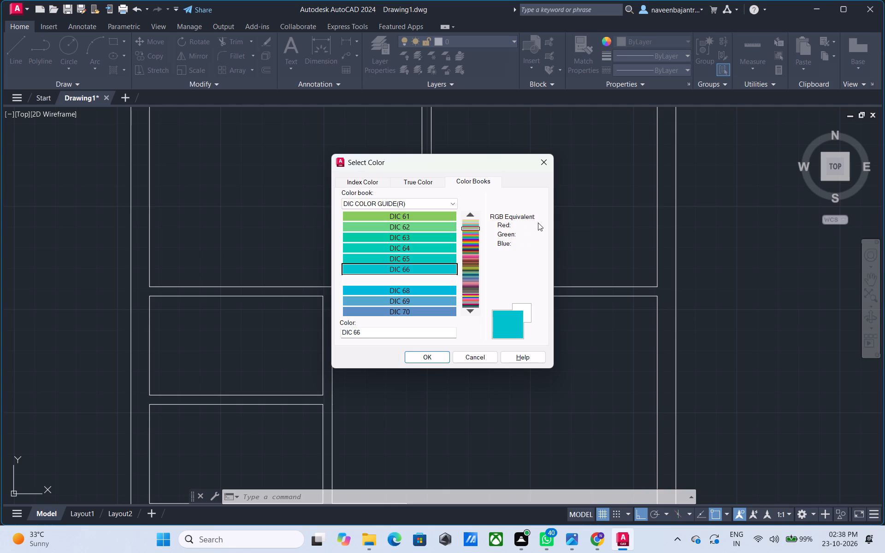
key("Down")
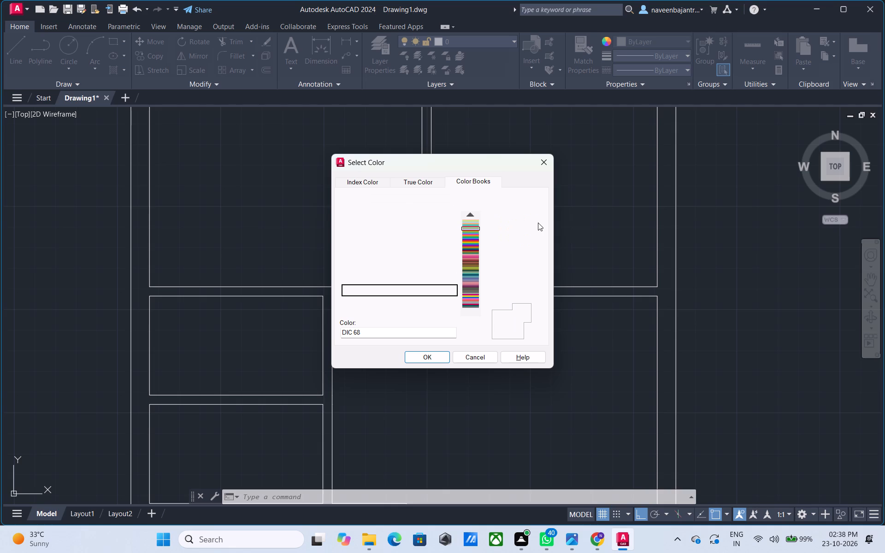
key("Down")
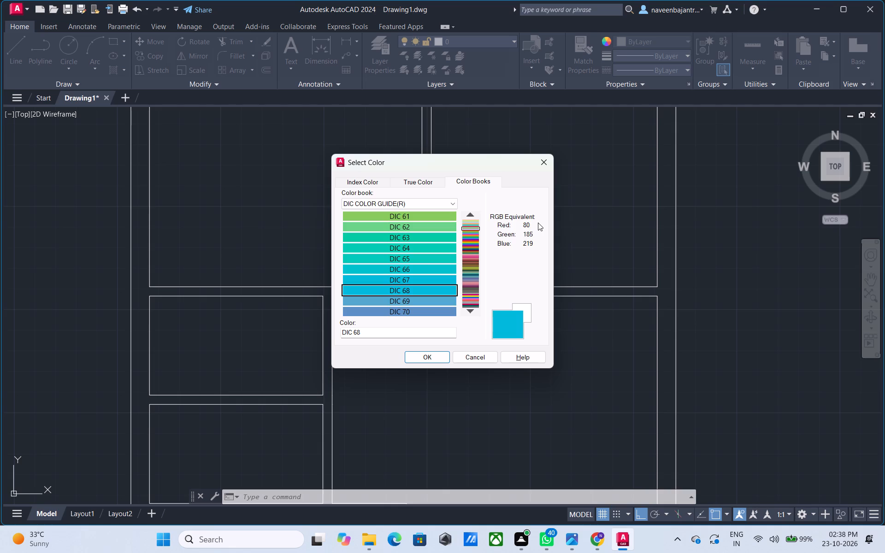
key("Down")
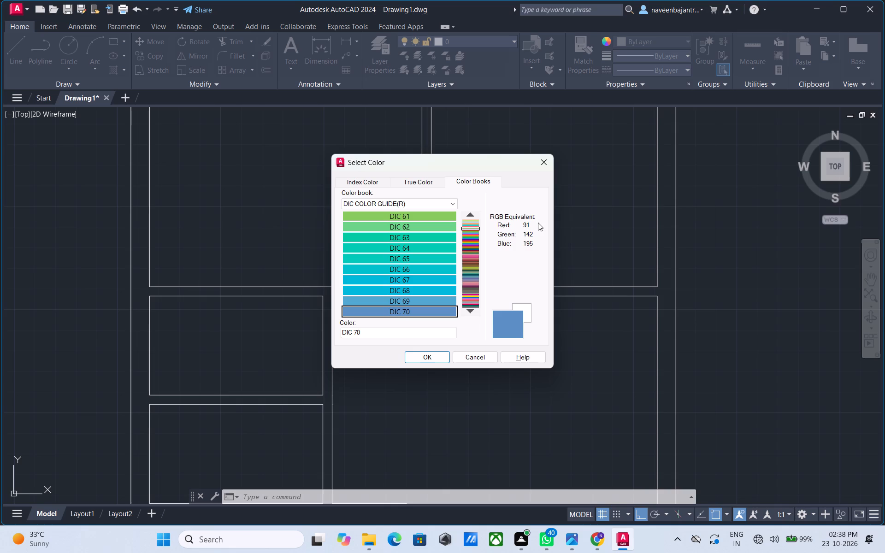
key("Down")
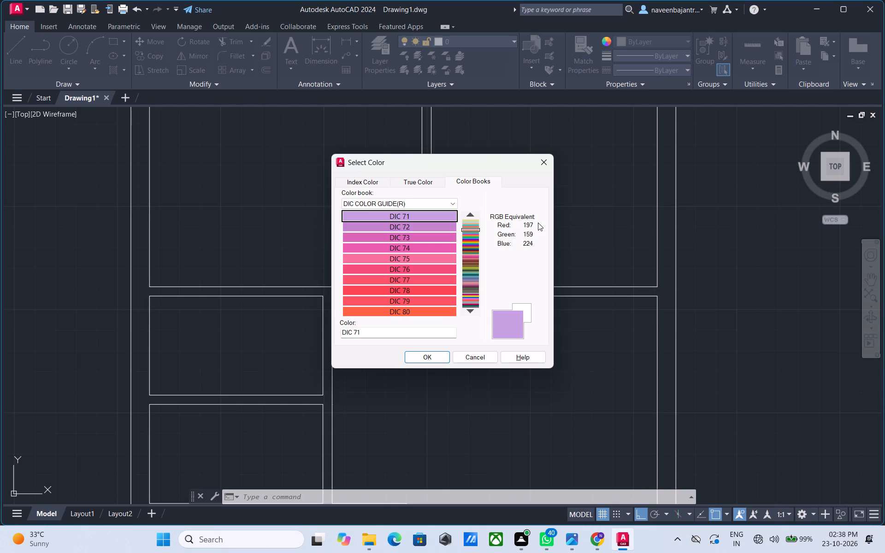
Examine the shades in the DIC COLOR GUIDE(R) color book, from DIC 72 through DIC 111, for the current object color.
key("Down")
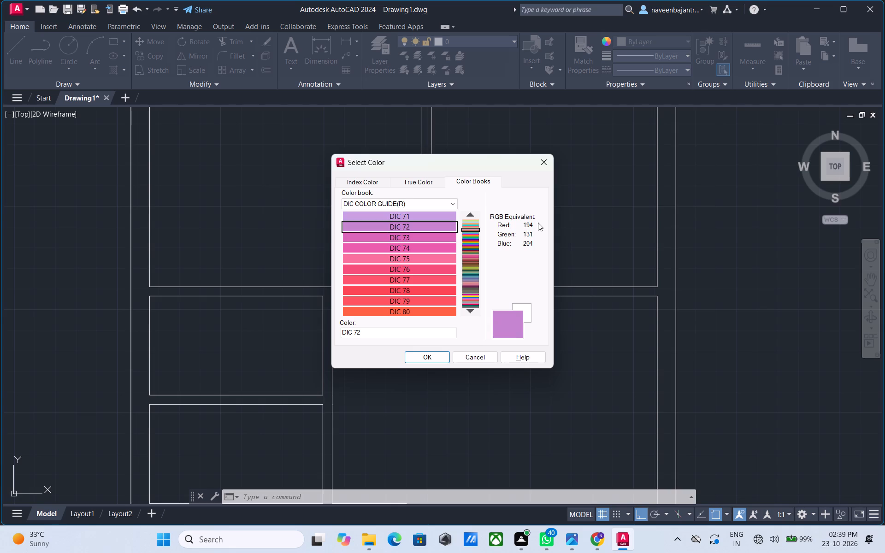
key("Down")
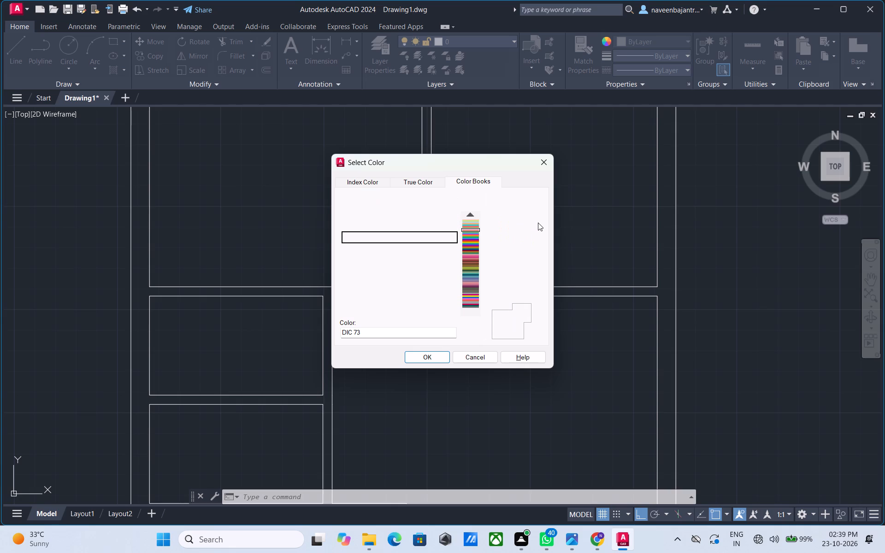
key("Down")
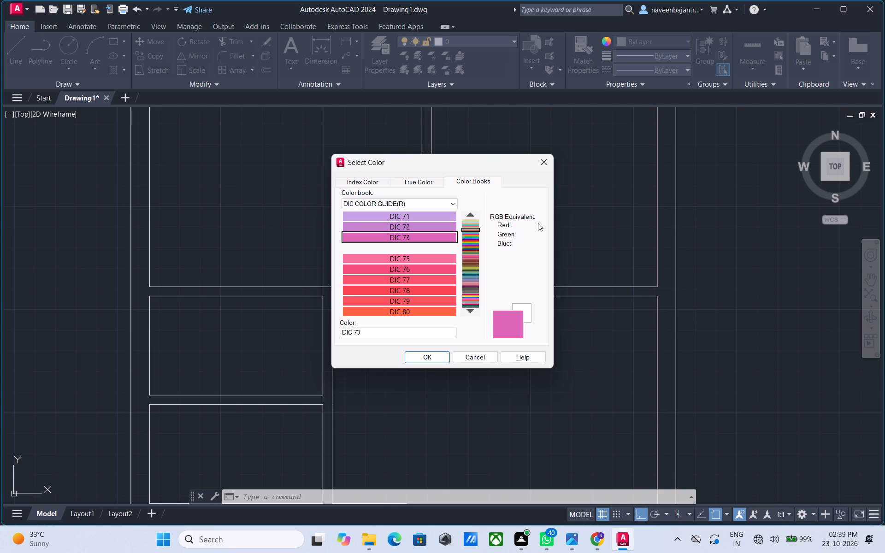
key("Down")
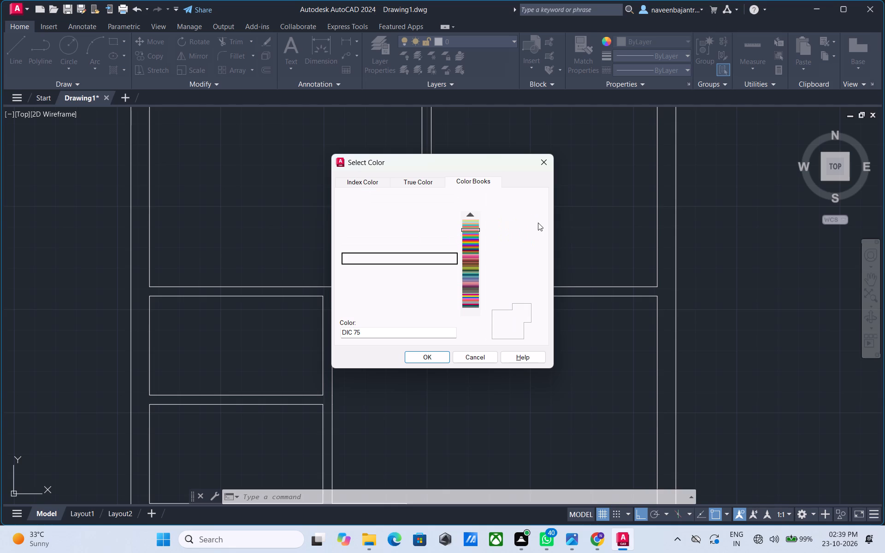
key("Down")
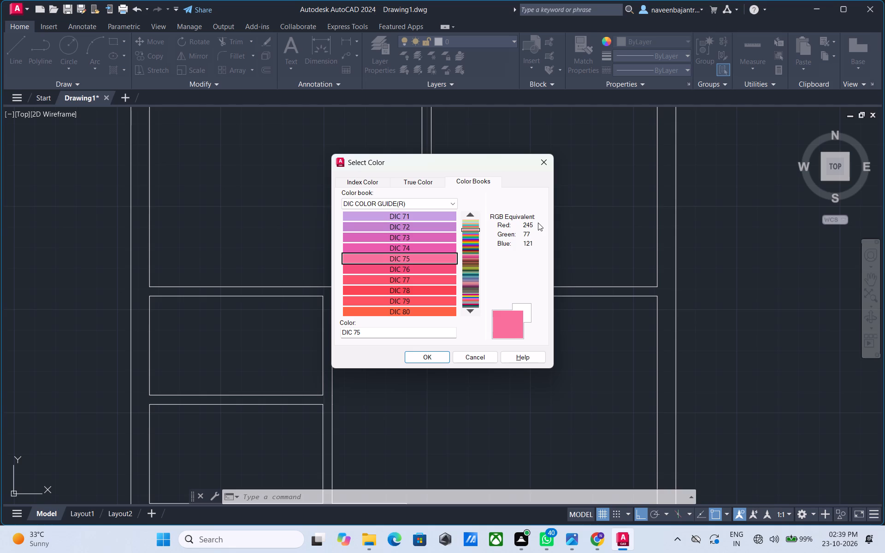
key("Down")
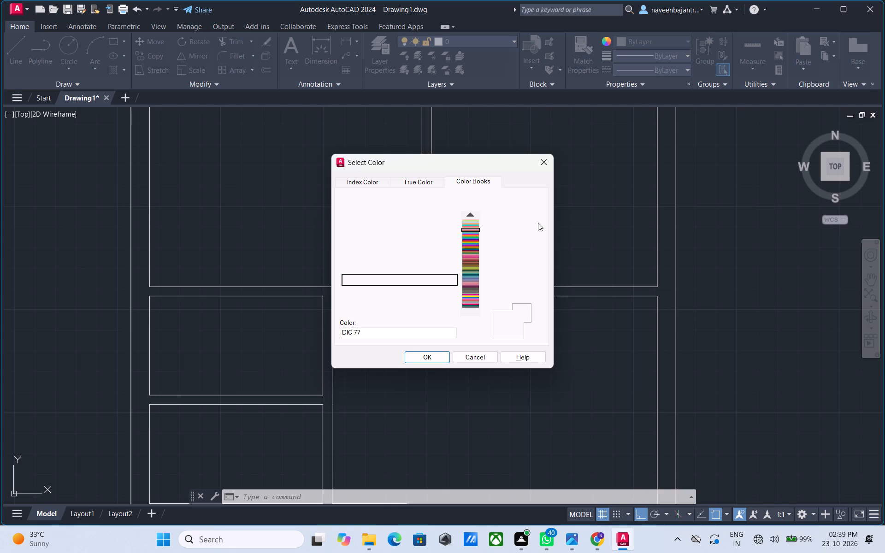
key("Down")
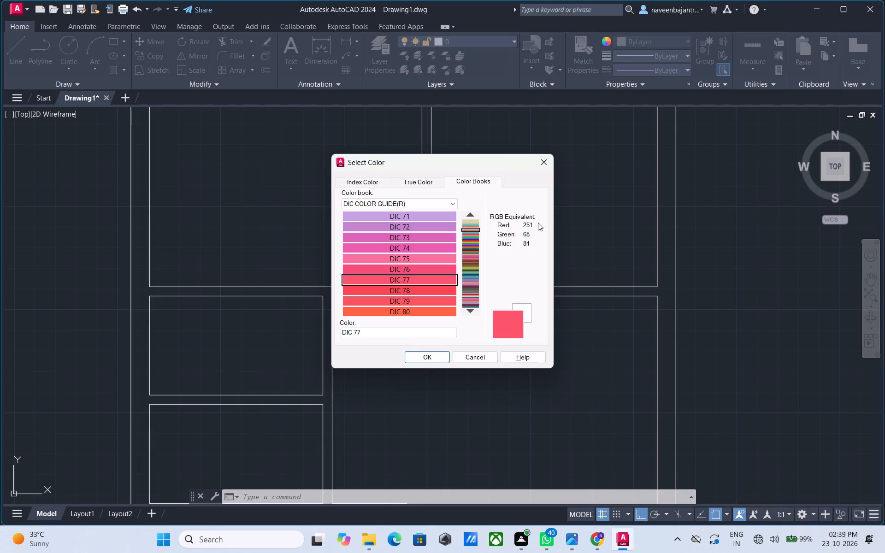
key("Down")
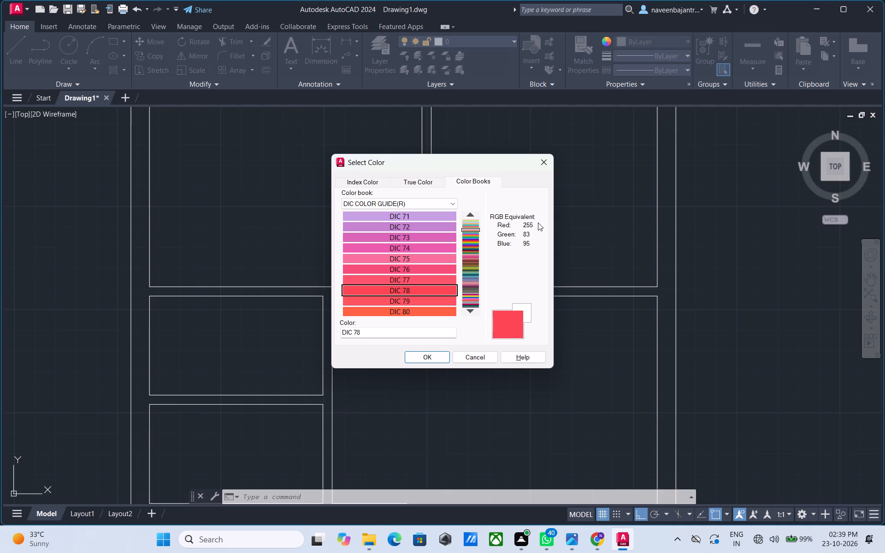
key("Down")
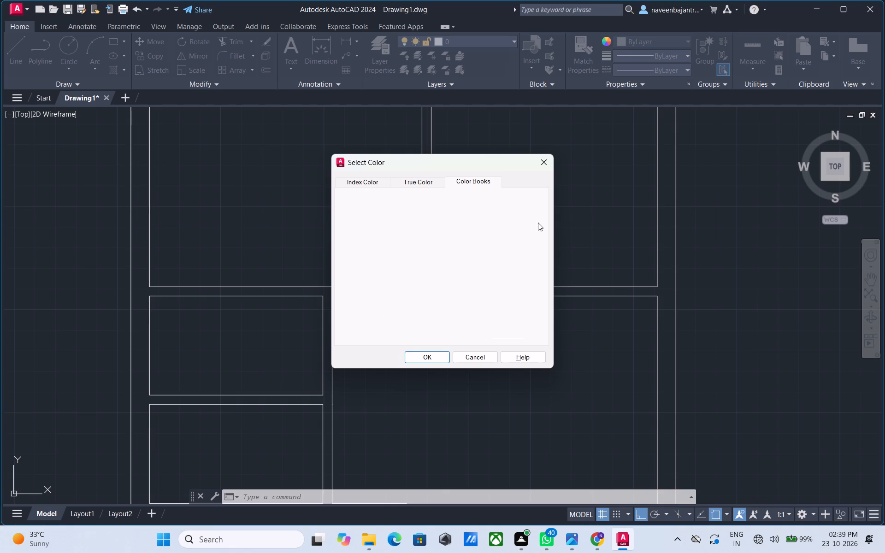
key("Down")
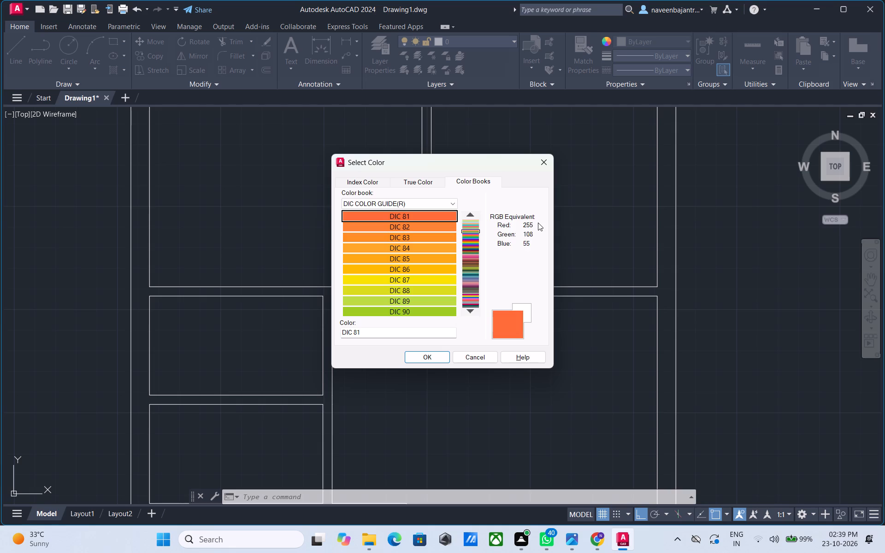
key("Down")
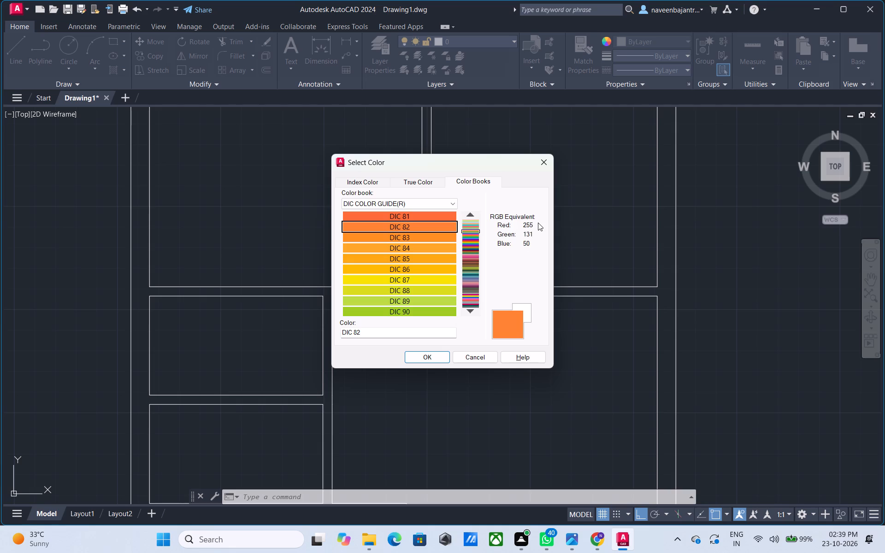
key("Down")
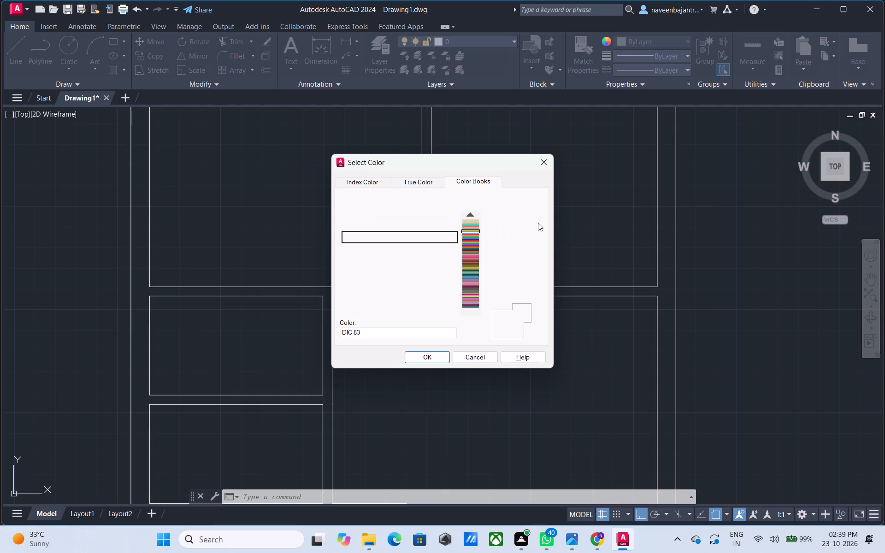
key("Down")
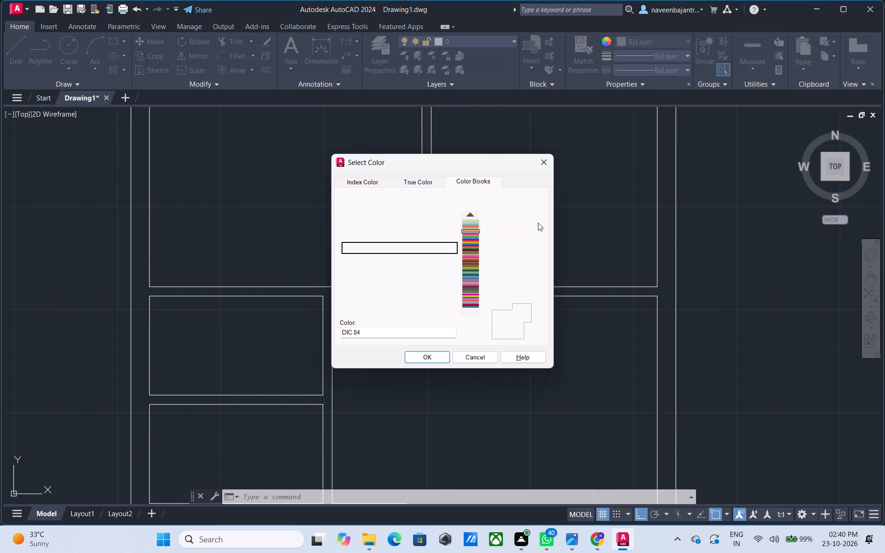
key("Down")
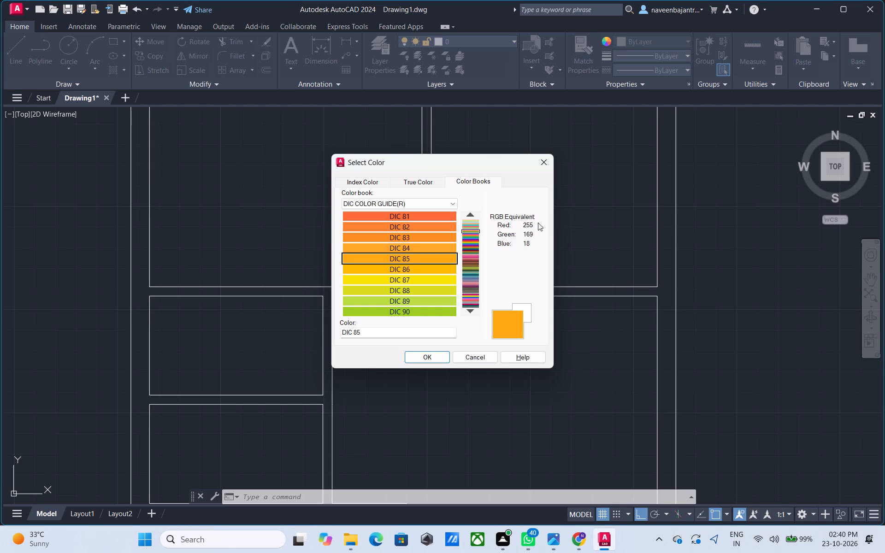
key("Down")
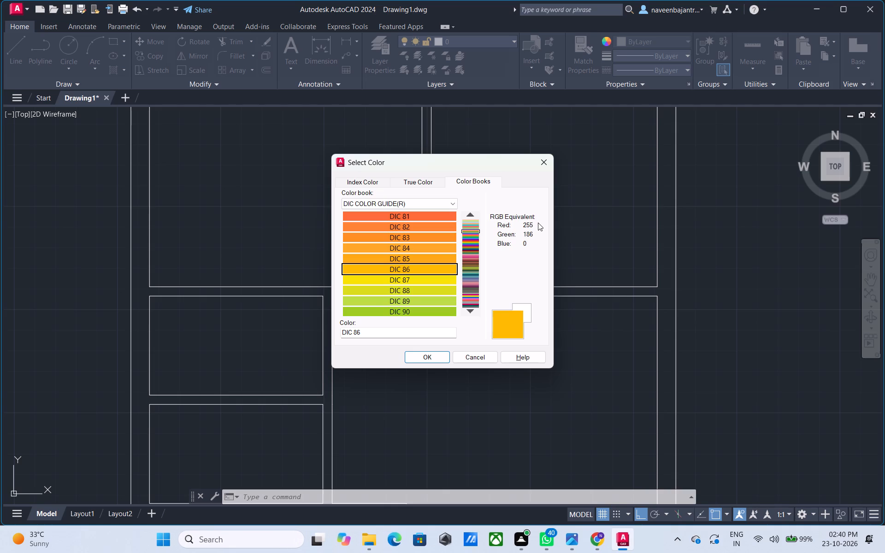
key("Down")
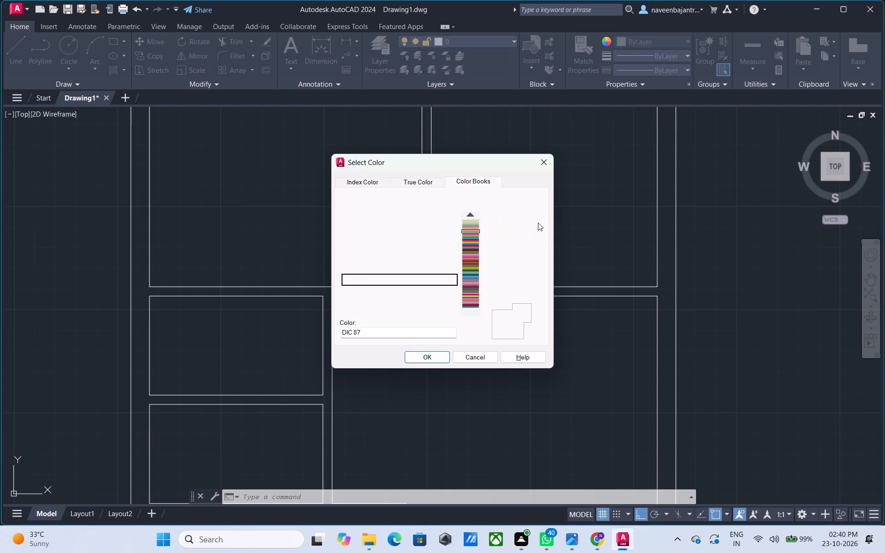
key("Down")
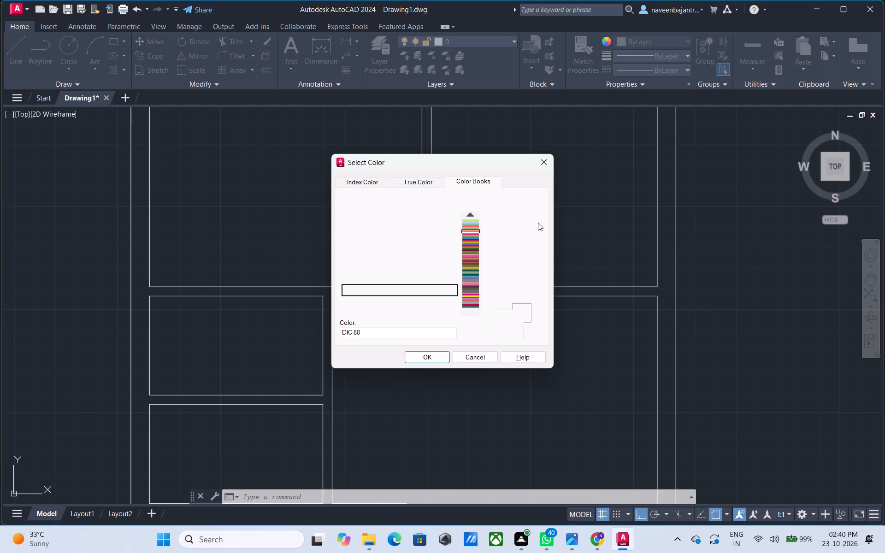
key("Down")
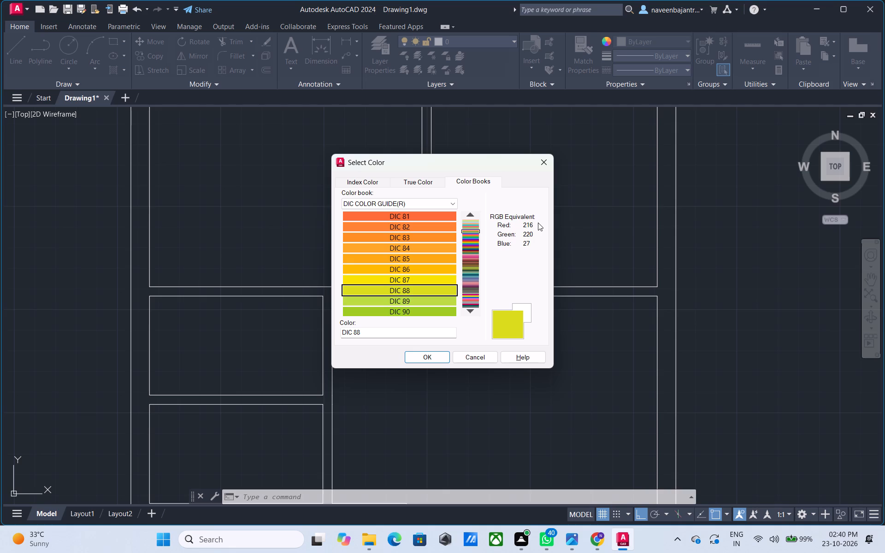
key("Down")
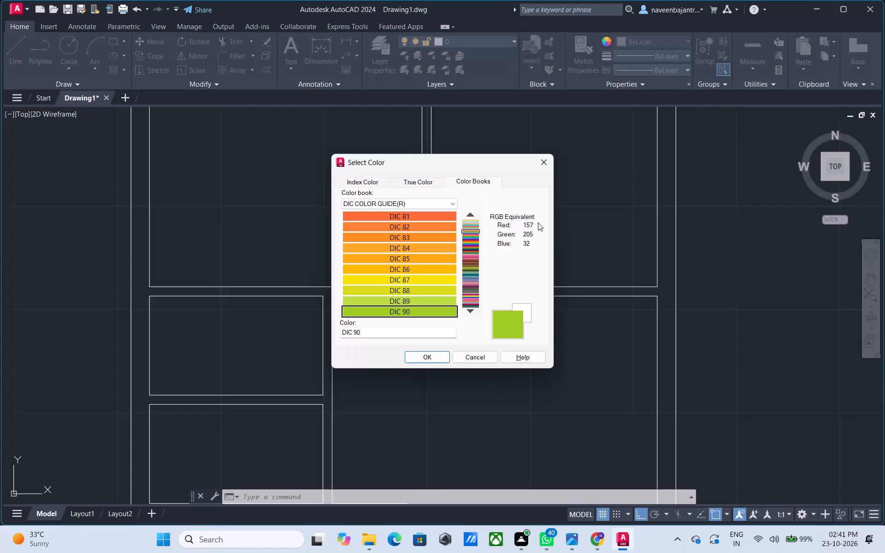
key("Down")
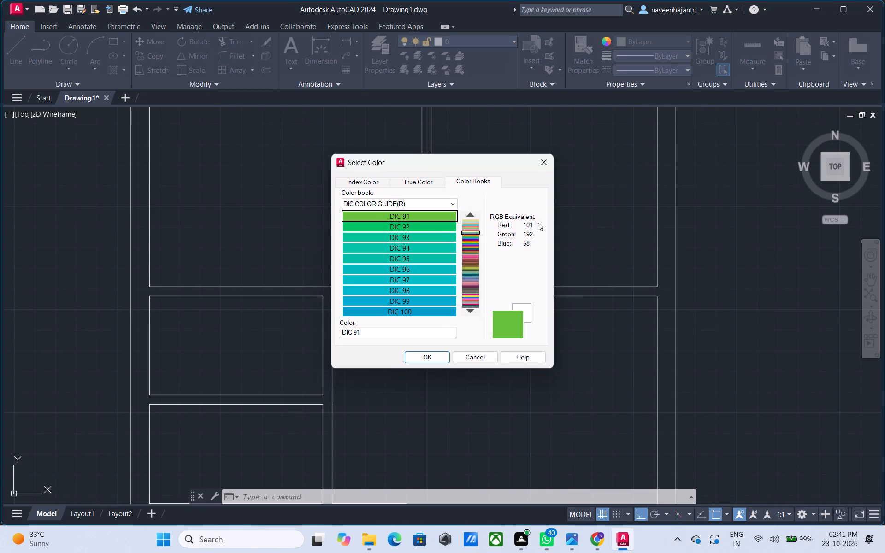
key("Down")
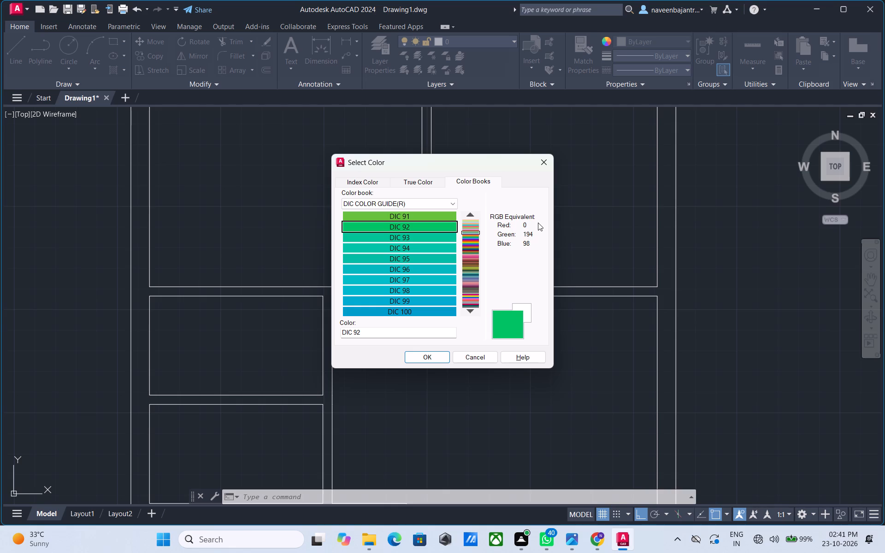
key("Down")
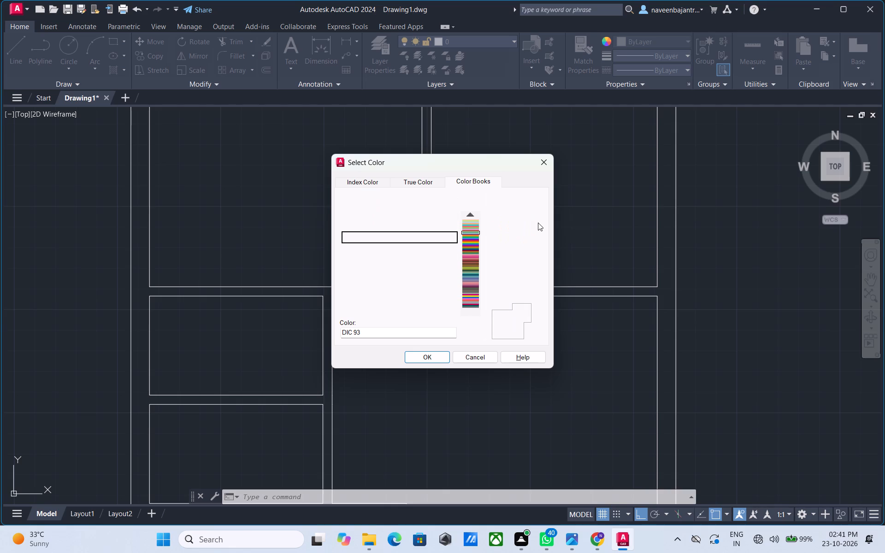
key("Down")
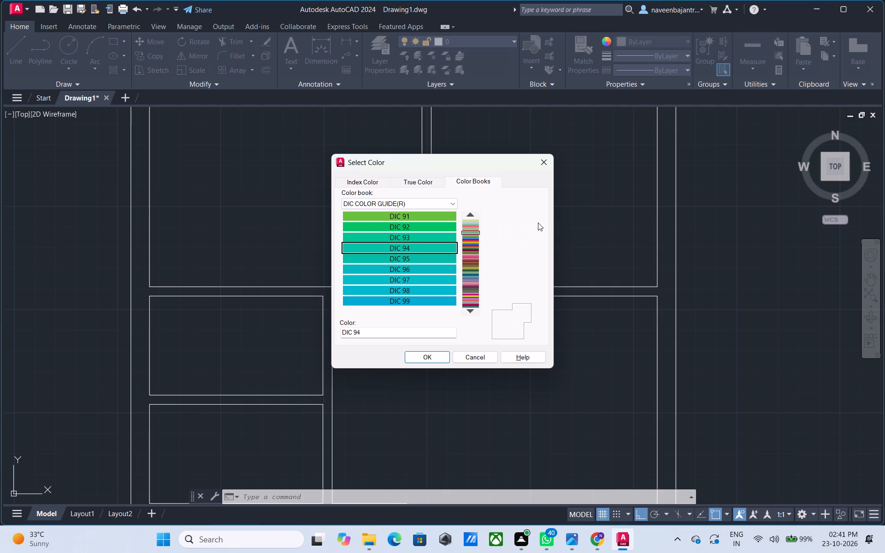
key("Down")
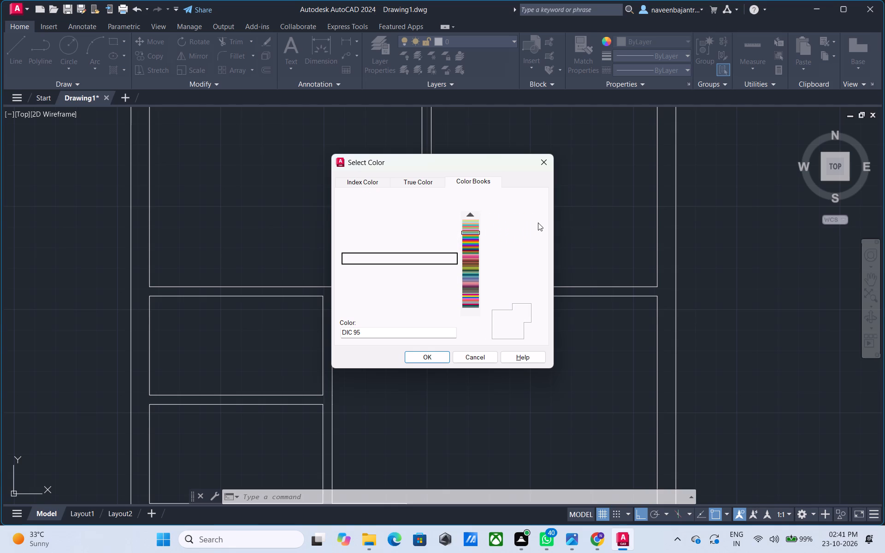
key("Down")
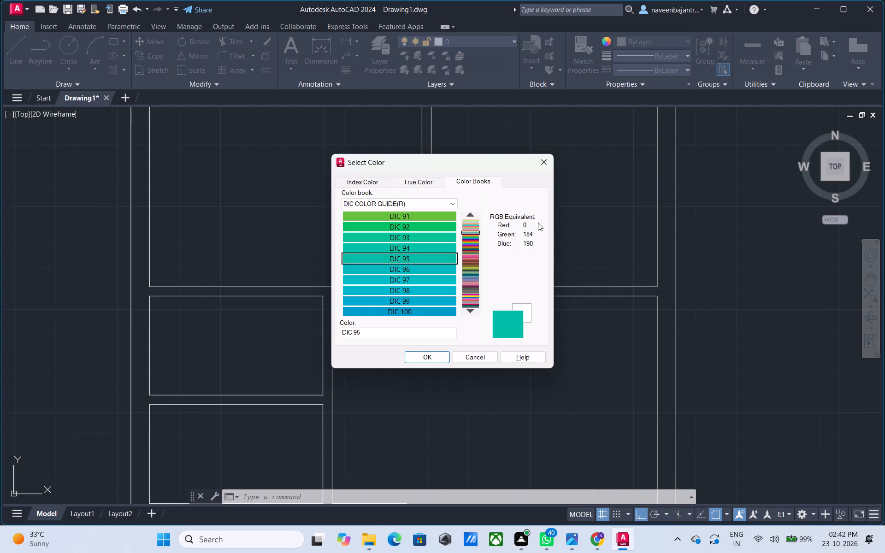
key("Down")
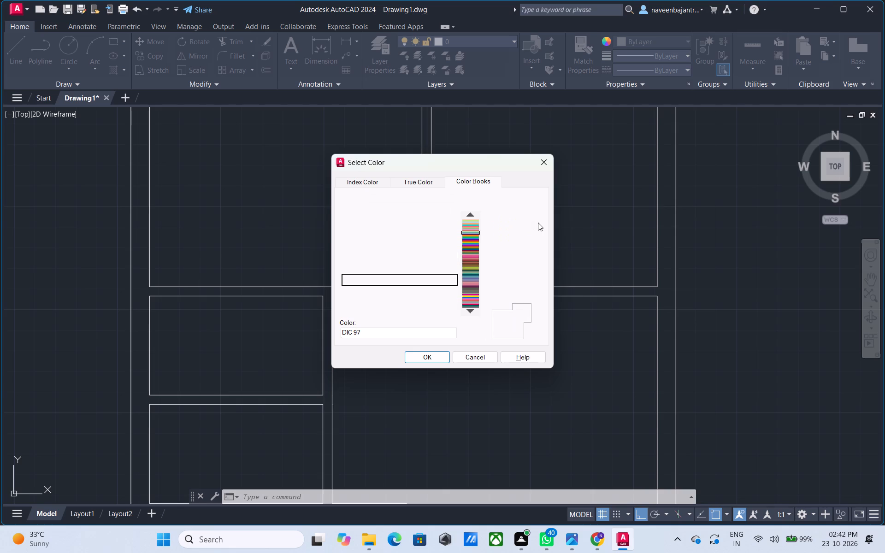
key("Down")
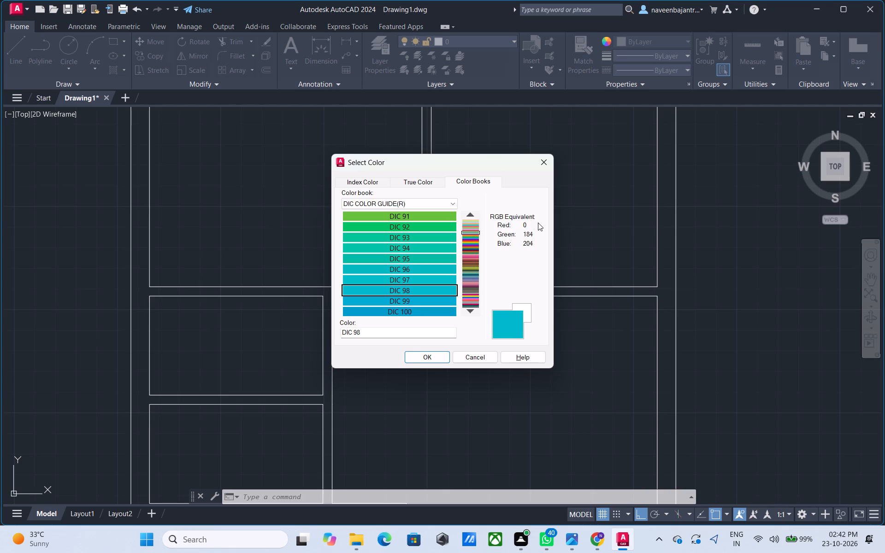
key("Down")
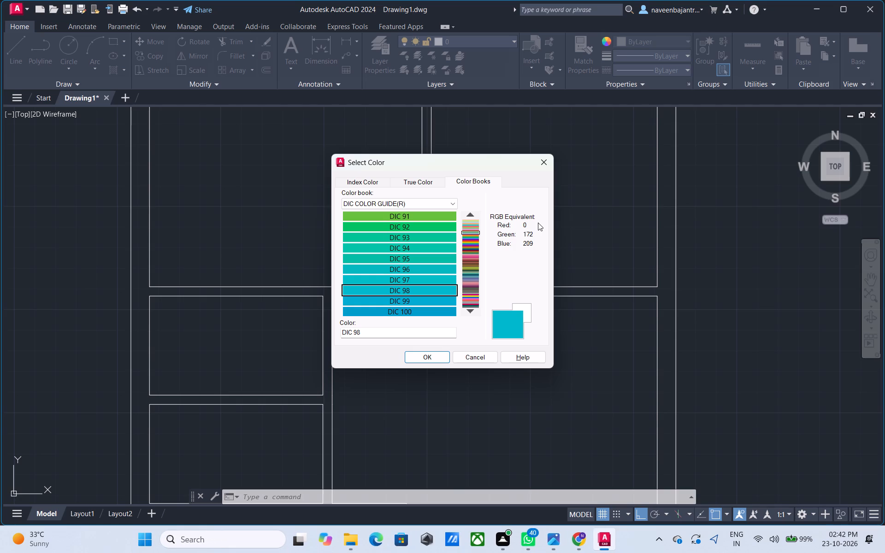
key("Down")
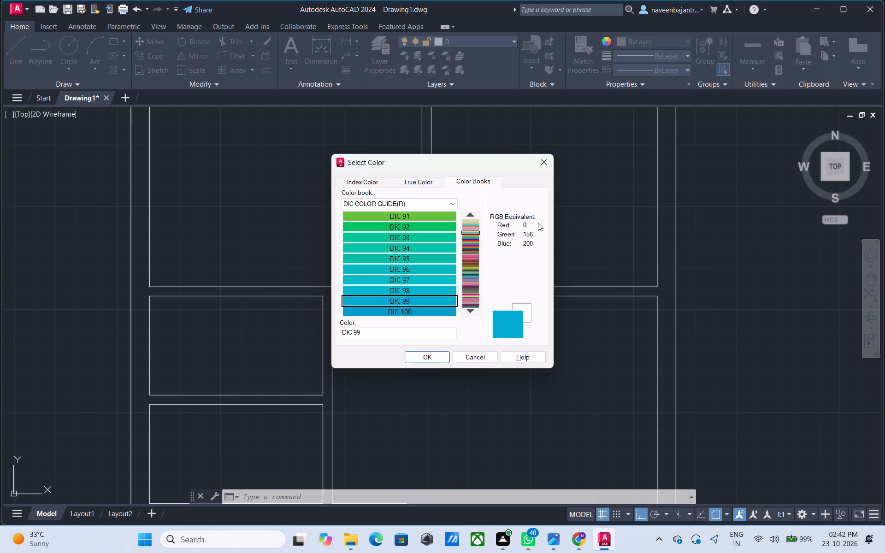
key("Down")
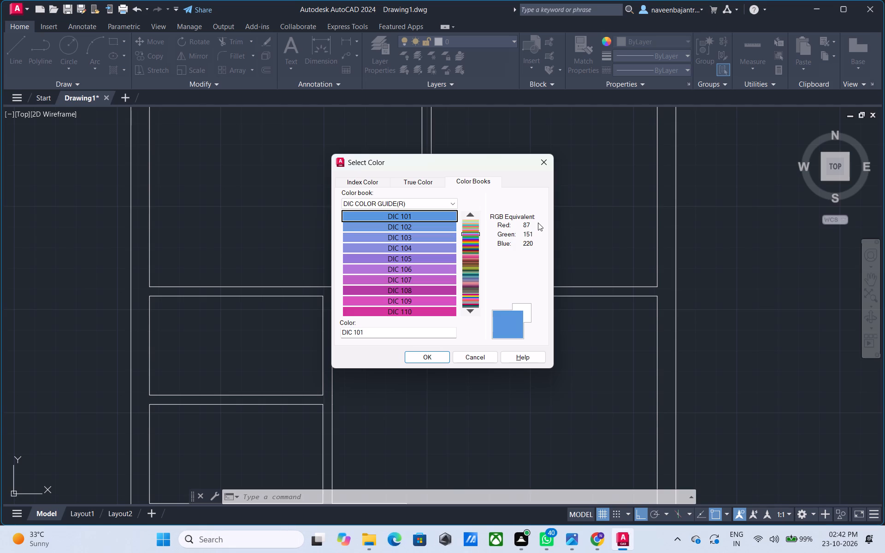
key("Down")
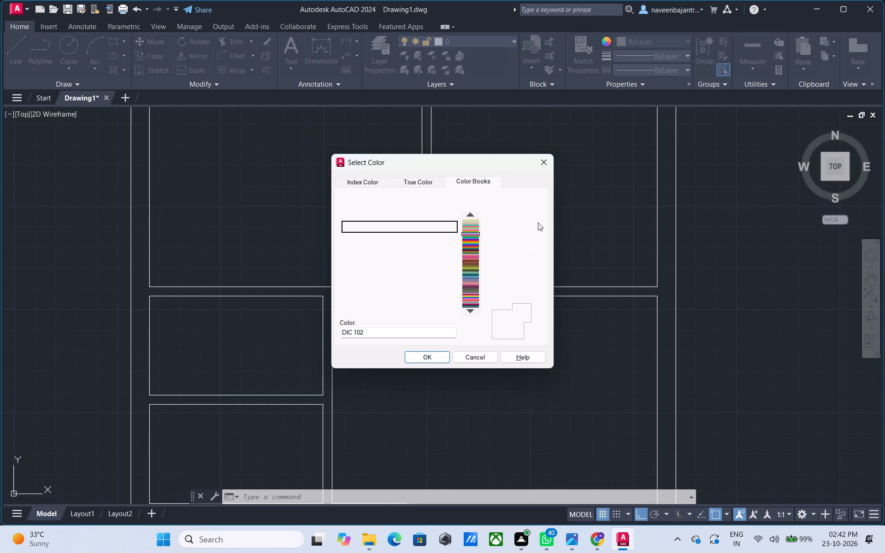
key("Down")
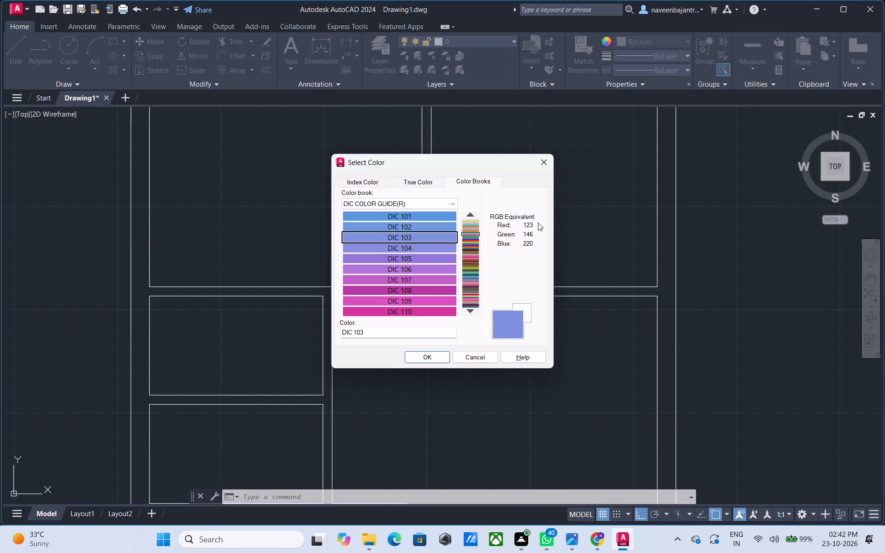
key("Down")
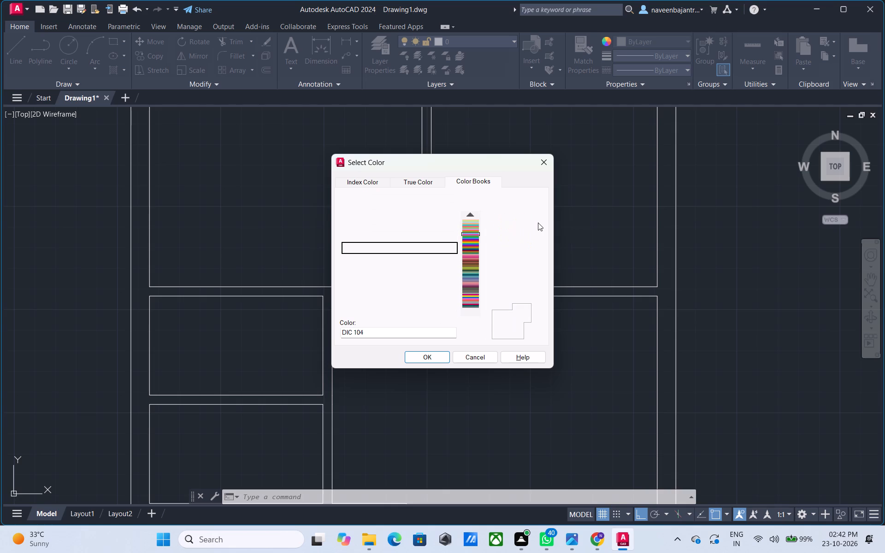
key("Down")
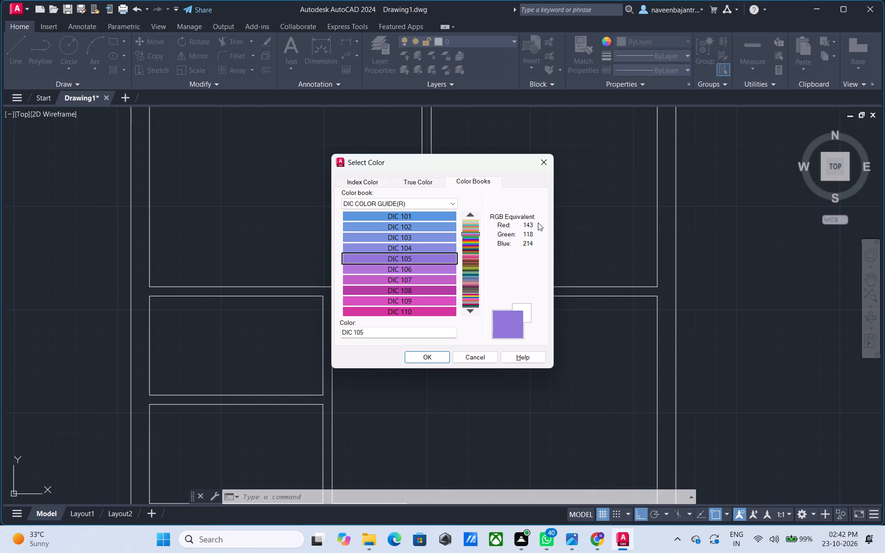
key("Down")
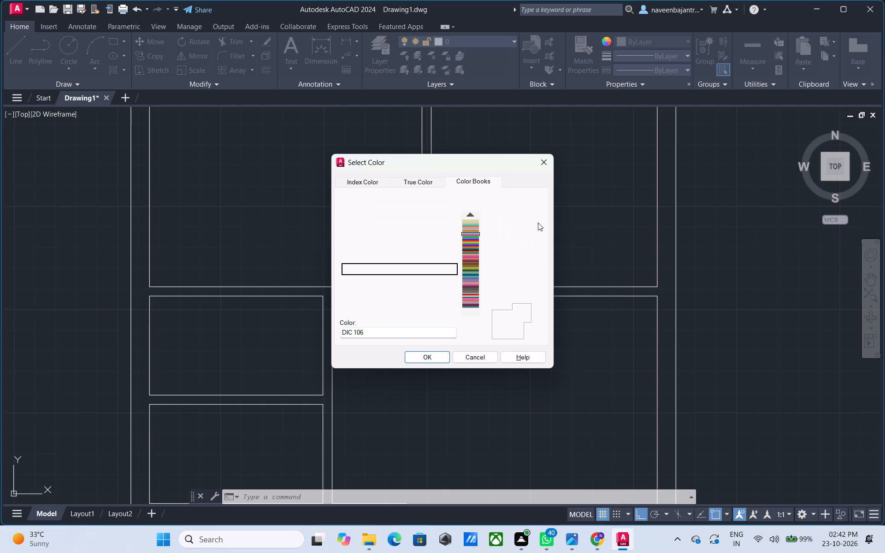
key("Down")
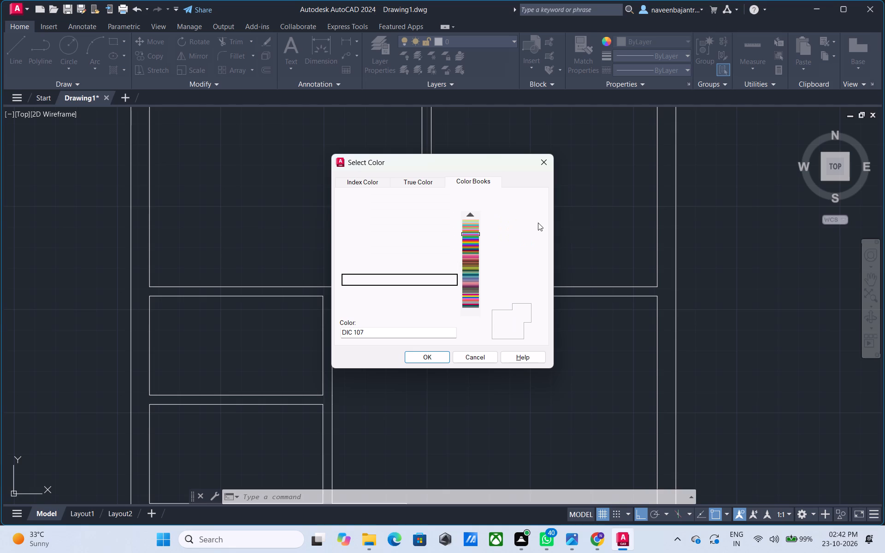
key("Down")
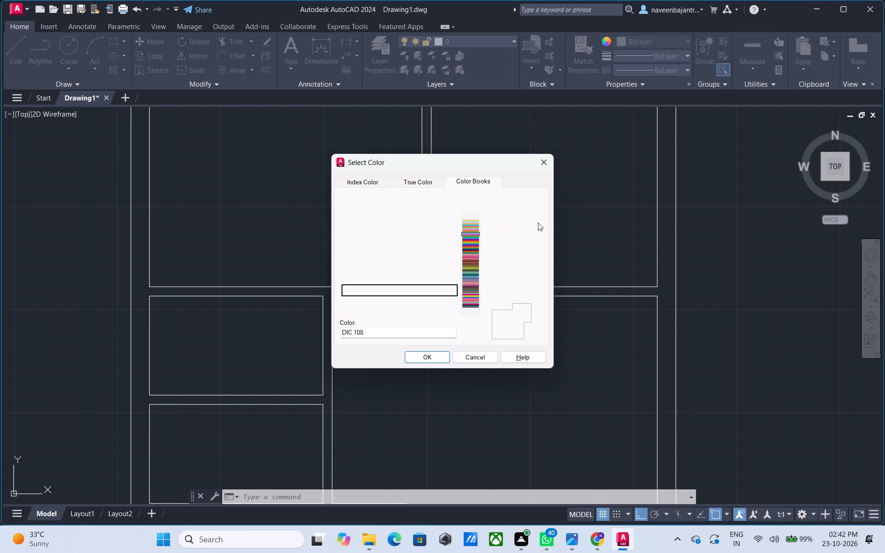
key("Down")
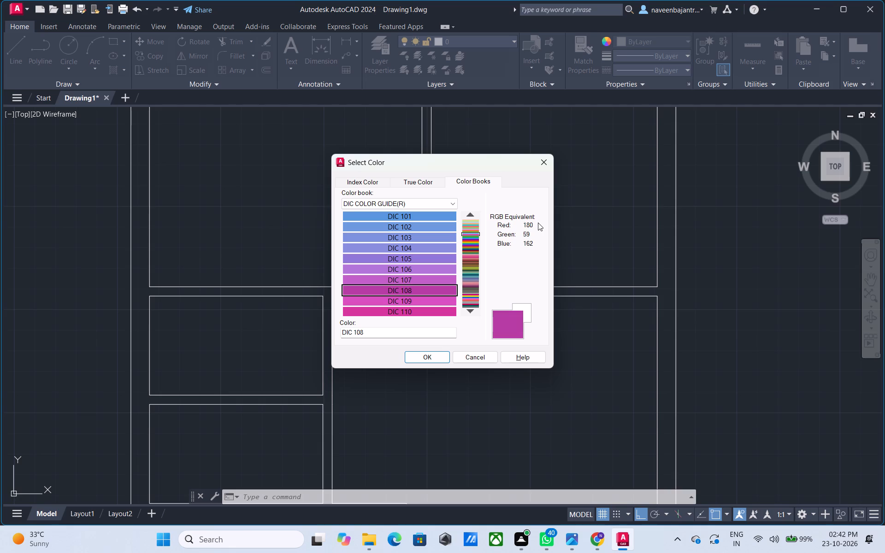
key("Down")
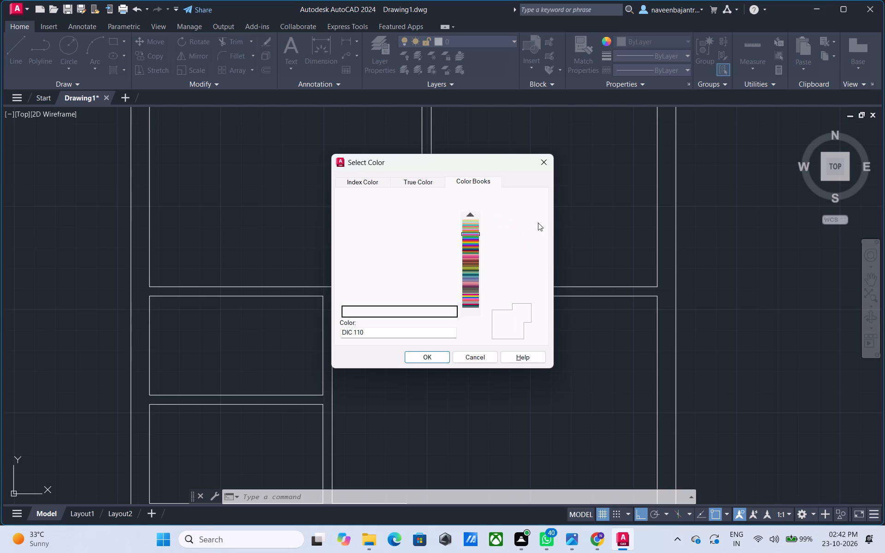
key("Down")
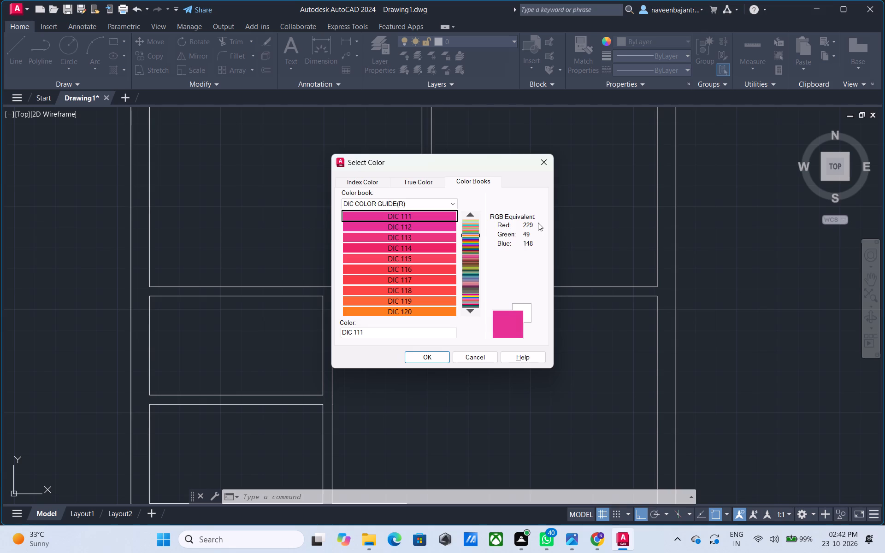
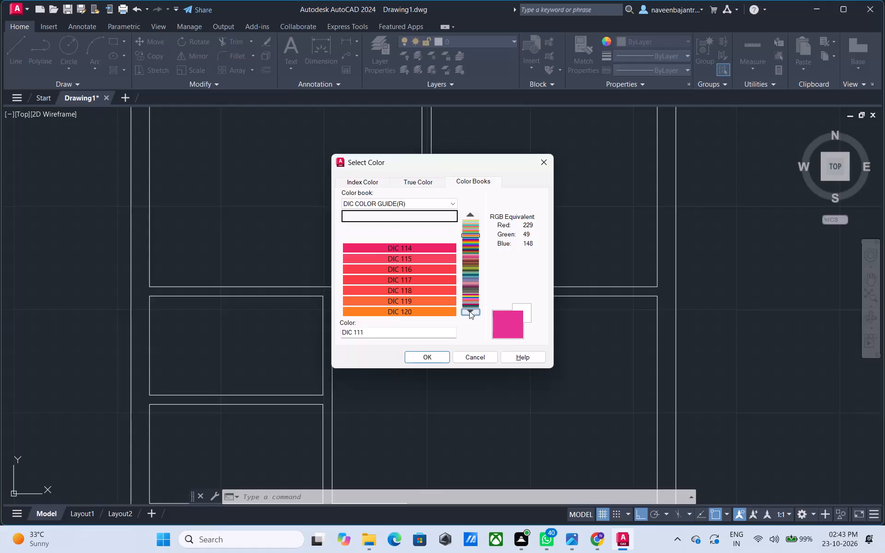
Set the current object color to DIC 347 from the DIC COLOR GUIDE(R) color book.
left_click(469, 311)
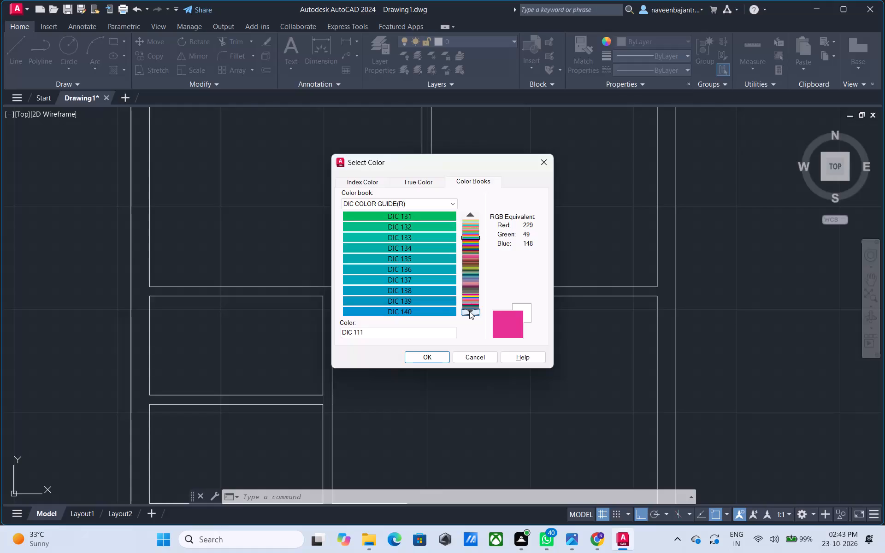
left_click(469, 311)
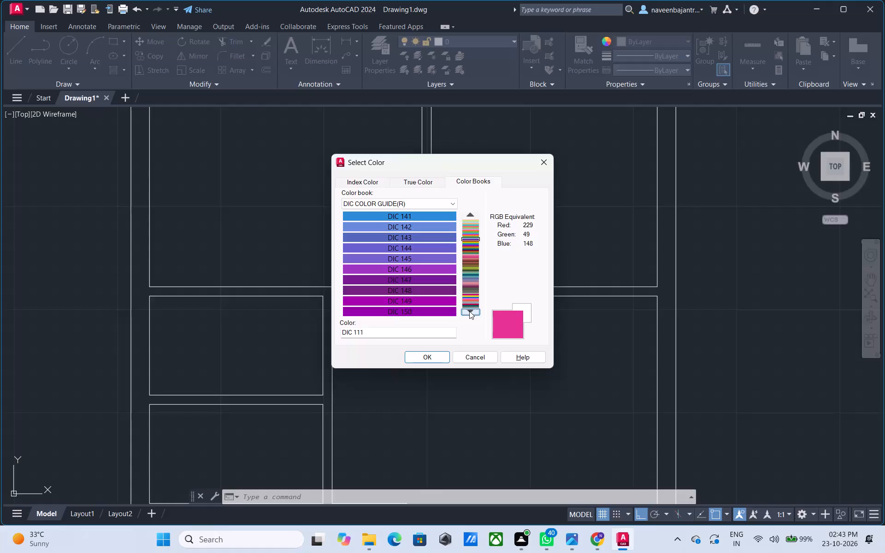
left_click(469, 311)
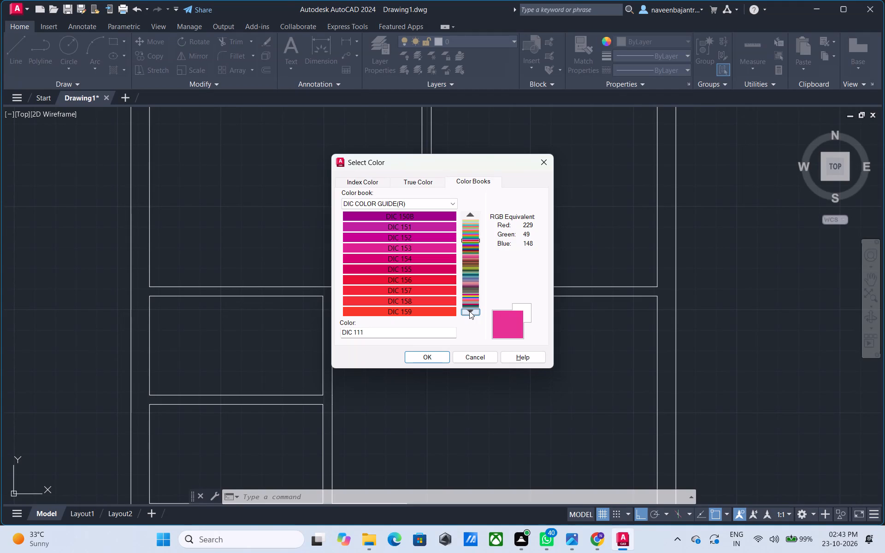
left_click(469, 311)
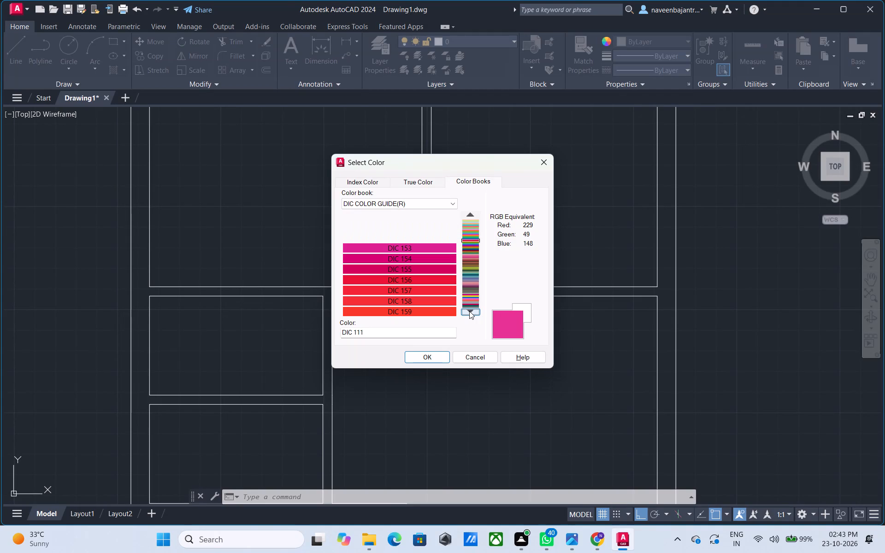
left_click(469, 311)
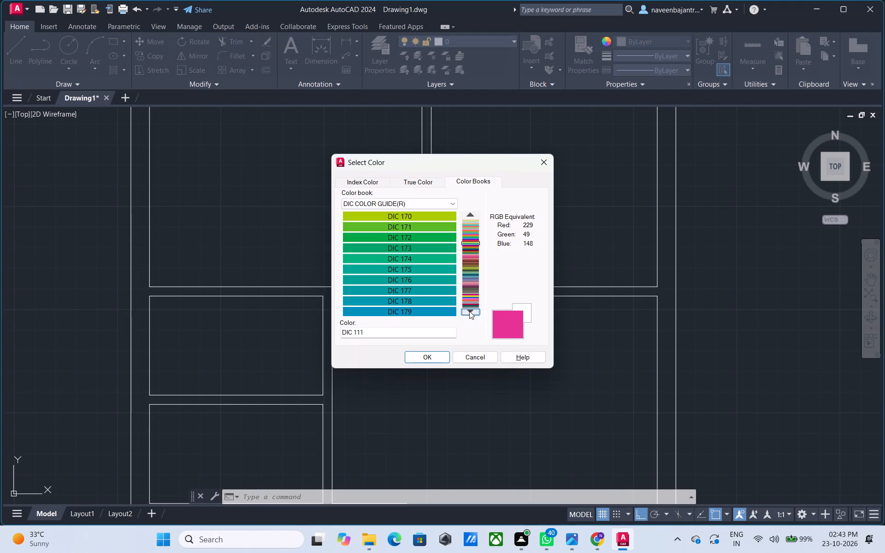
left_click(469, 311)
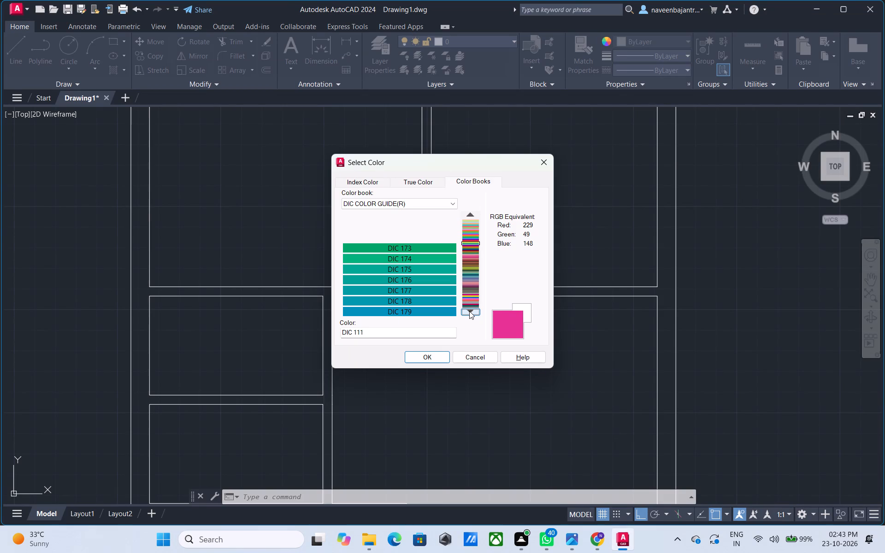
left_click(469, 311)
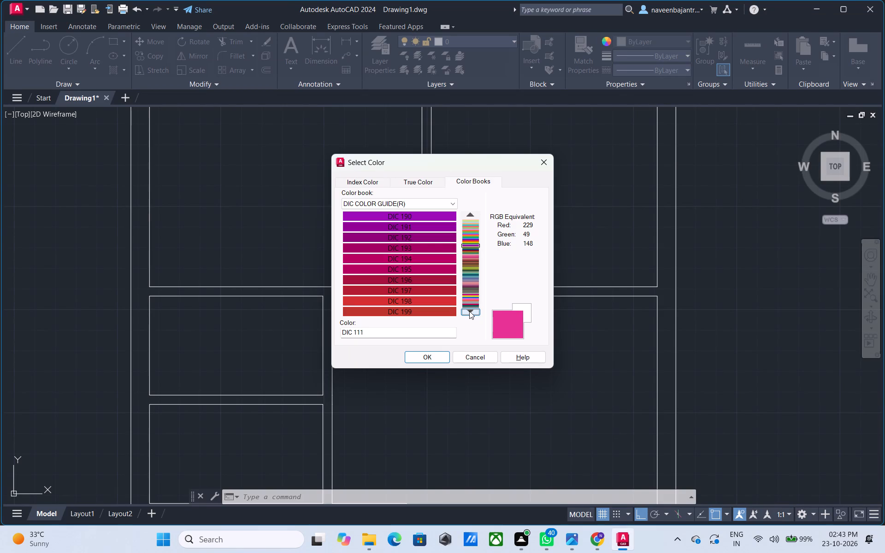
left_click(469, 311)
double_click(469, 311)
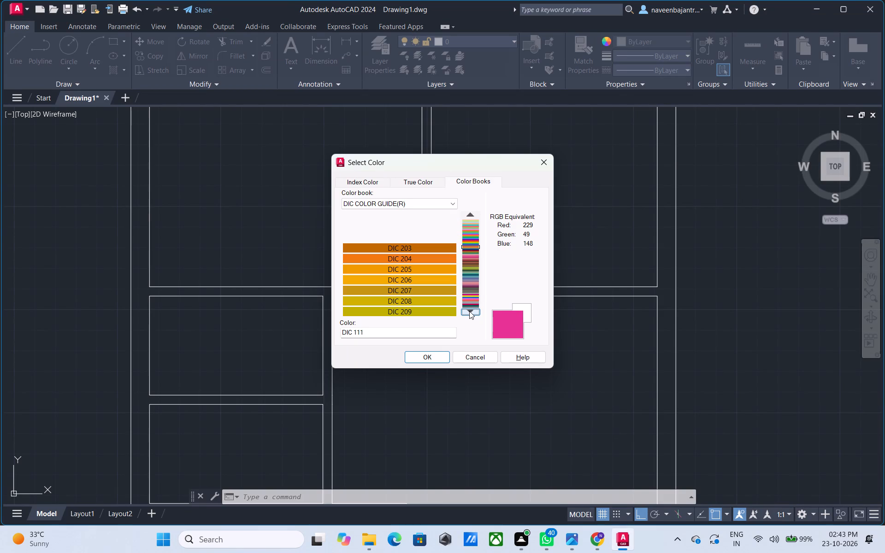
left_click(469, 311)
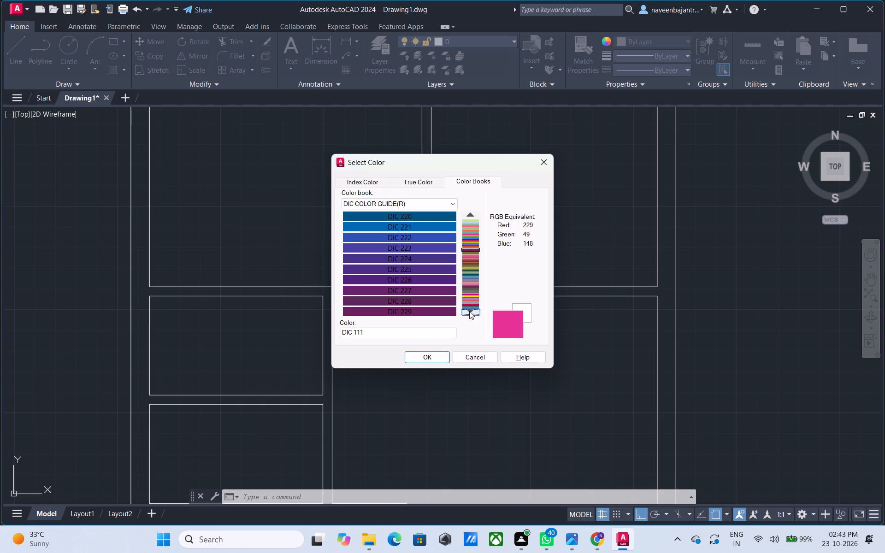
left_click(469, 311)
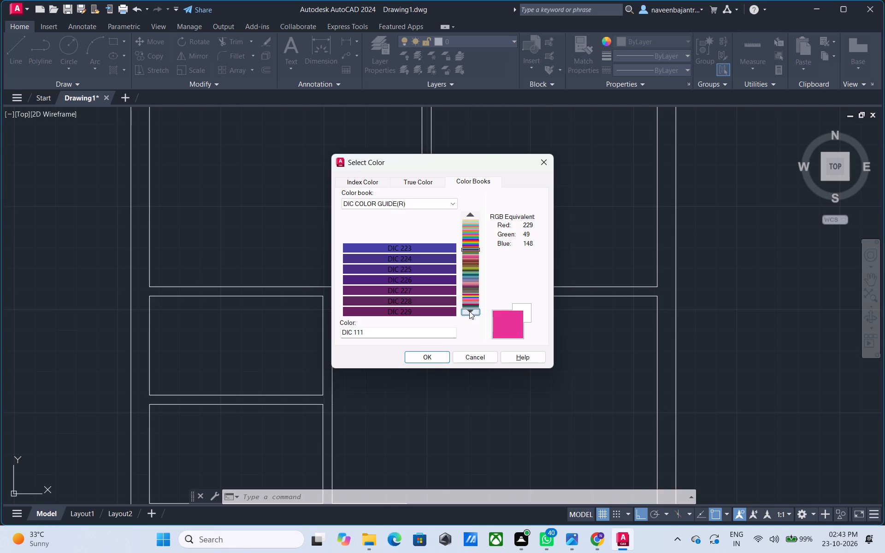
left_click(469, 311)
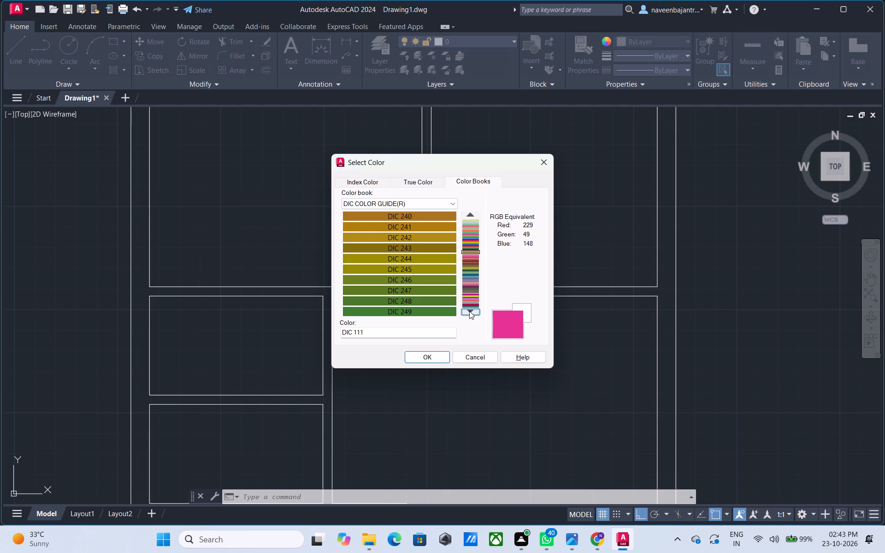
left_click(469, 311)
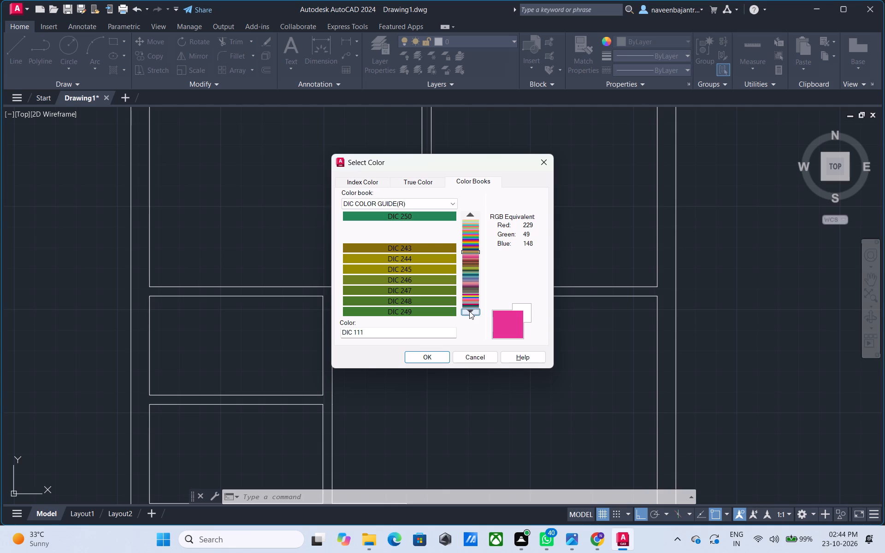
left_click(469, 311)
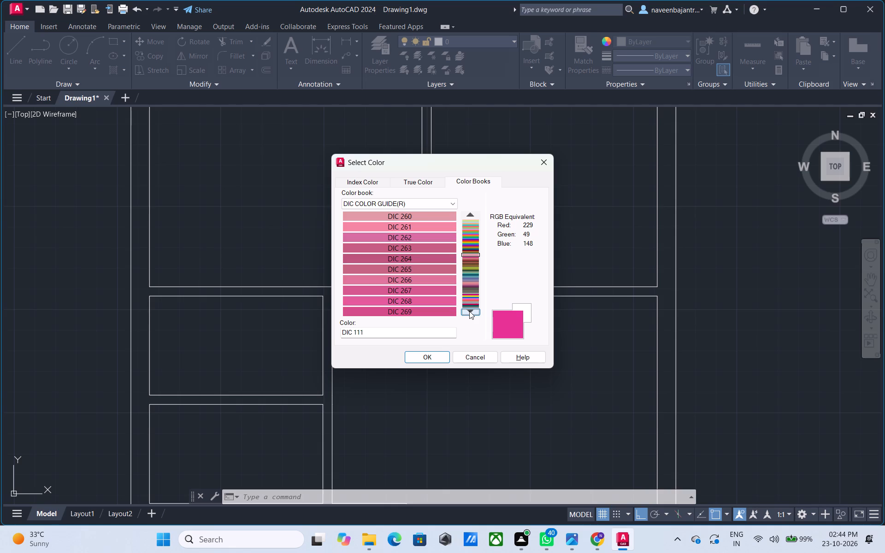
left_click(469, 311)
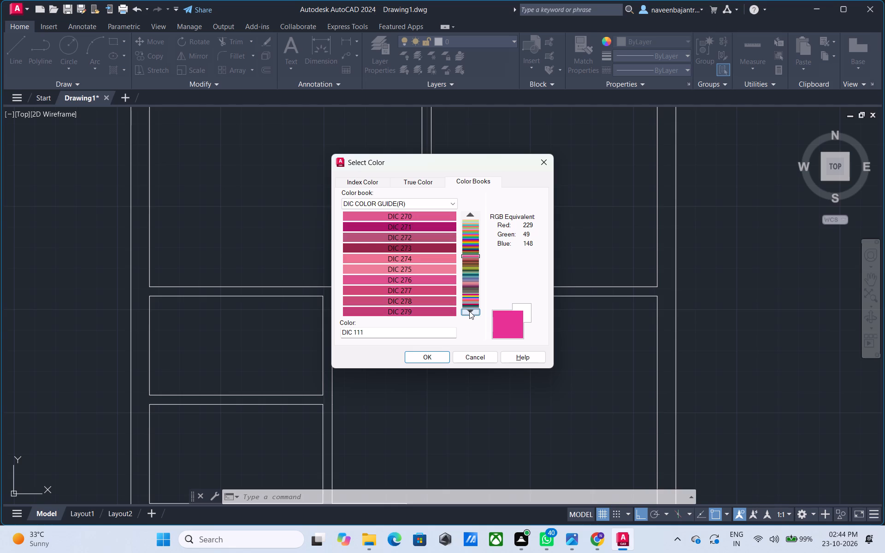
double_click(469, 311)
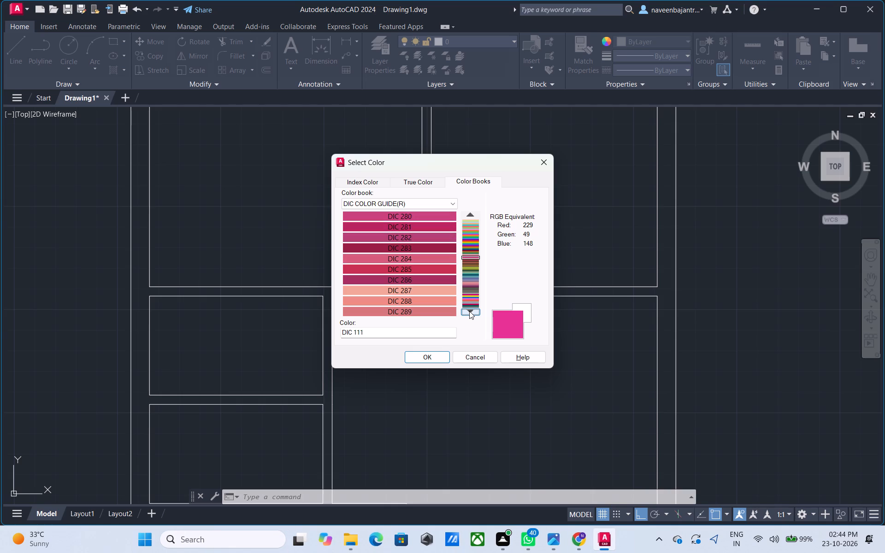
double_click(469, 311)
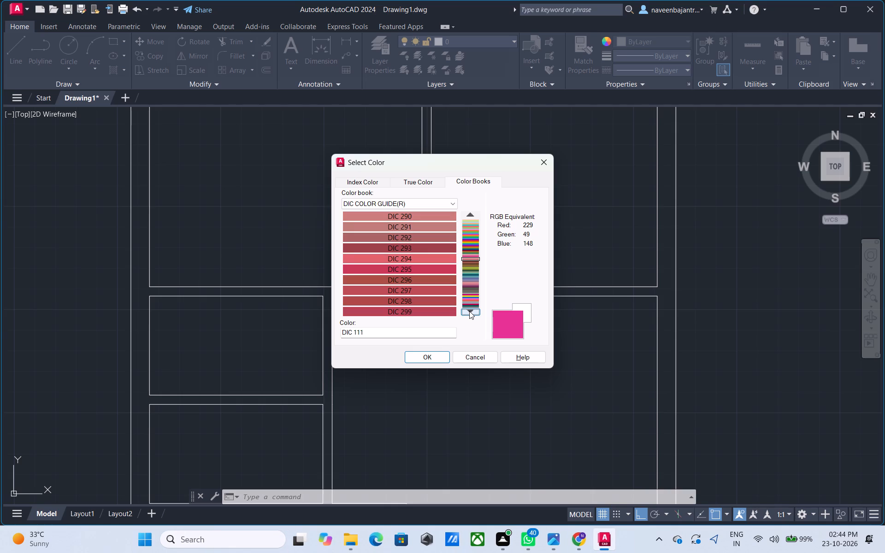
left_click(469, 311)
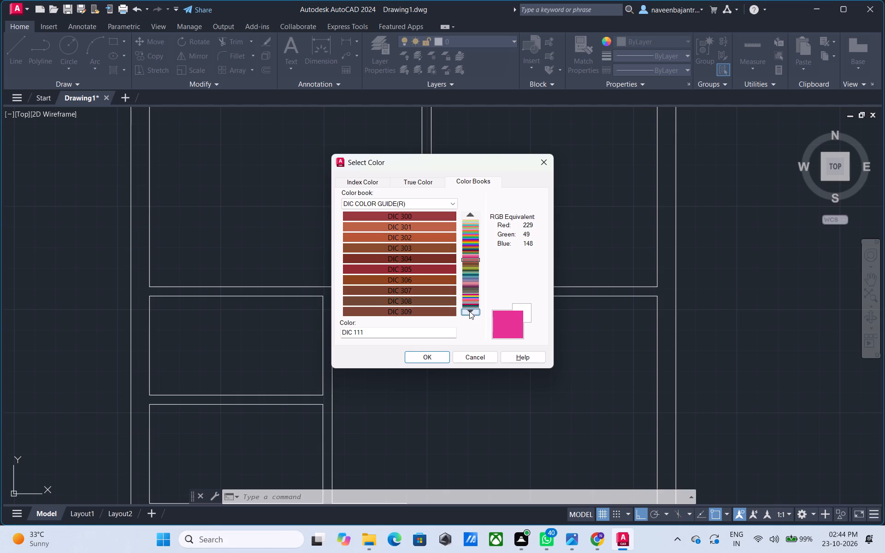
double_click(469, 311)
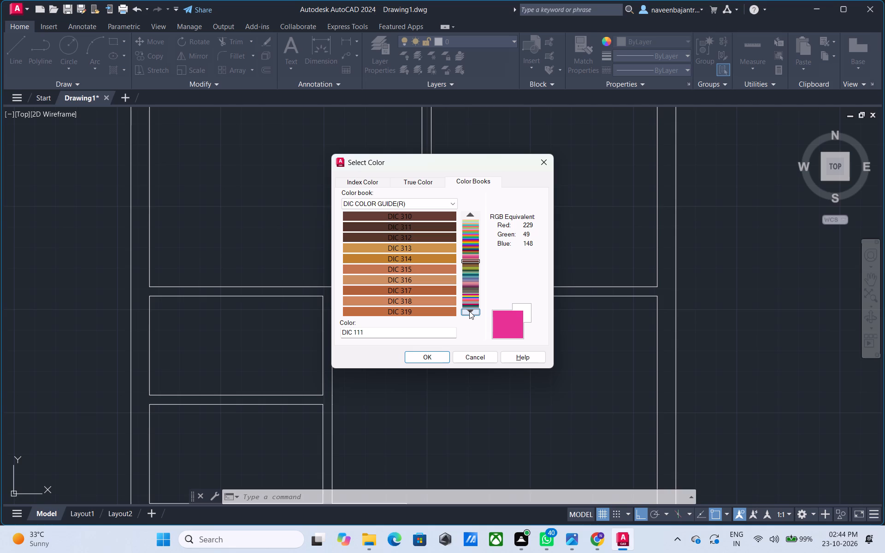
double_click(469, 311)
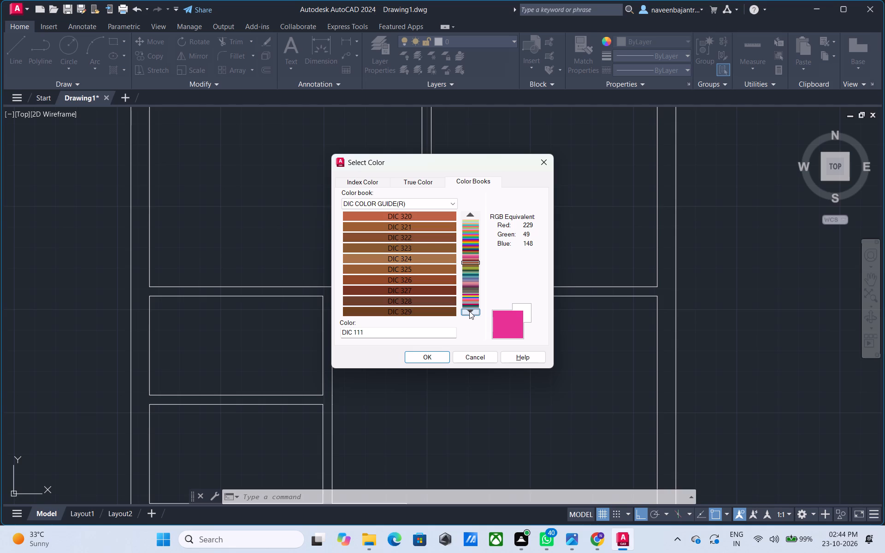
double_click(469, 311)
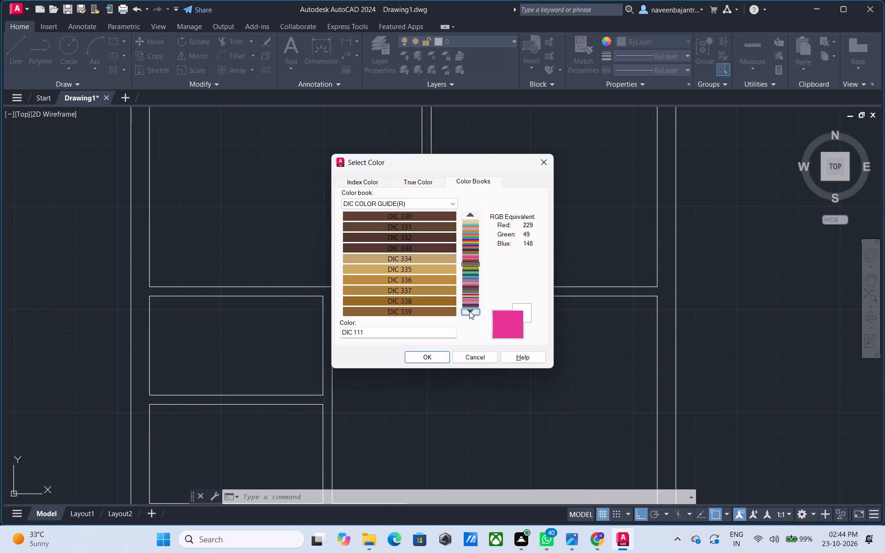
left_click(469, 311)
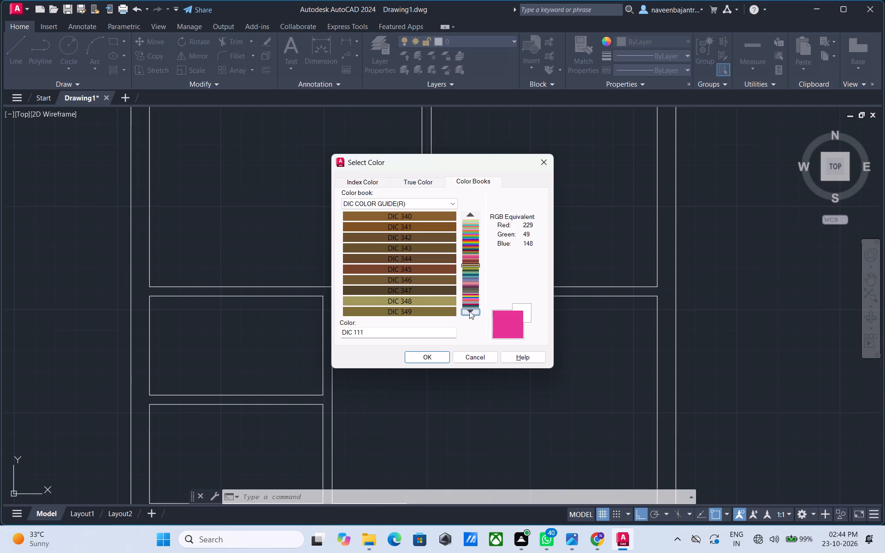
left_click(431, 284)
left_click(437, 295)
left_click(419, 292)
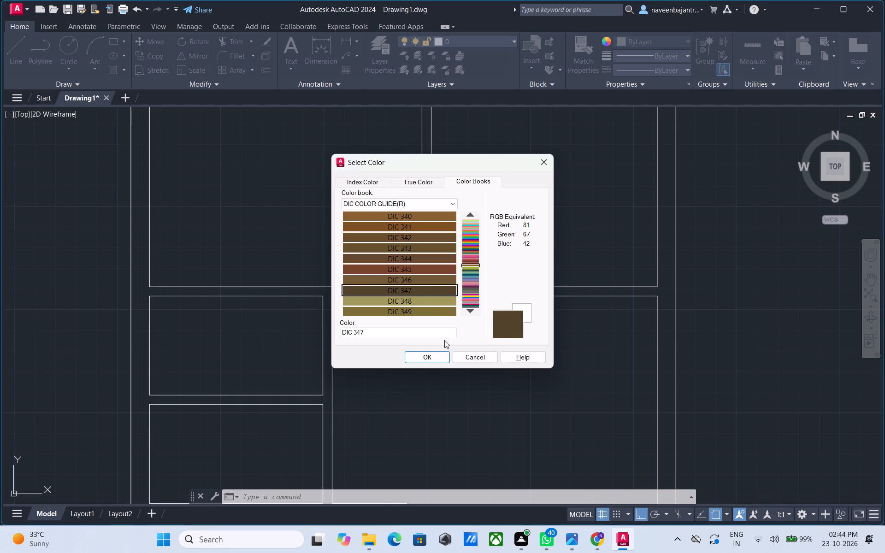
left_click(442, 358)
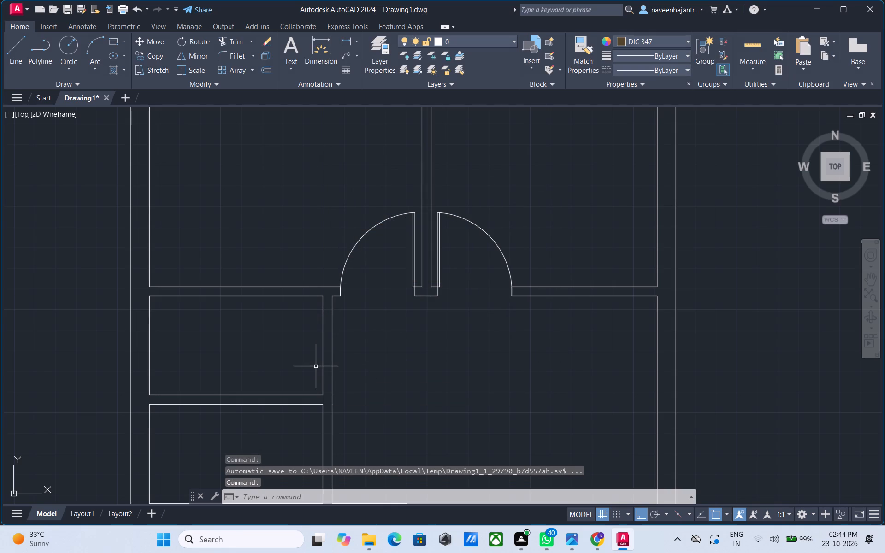
Set the current object color to ByLayer.
scroll(316, 366, "up", 2)
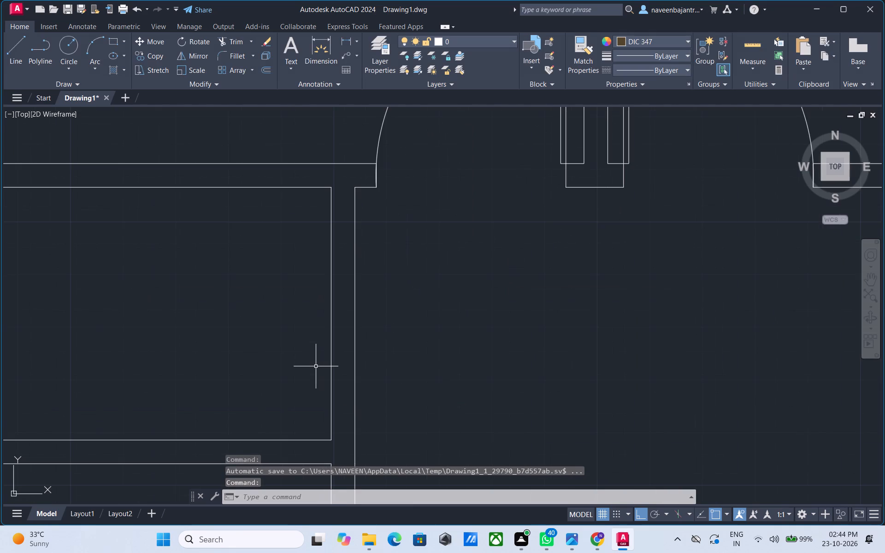
key("Escape")
left_click(652, 43)
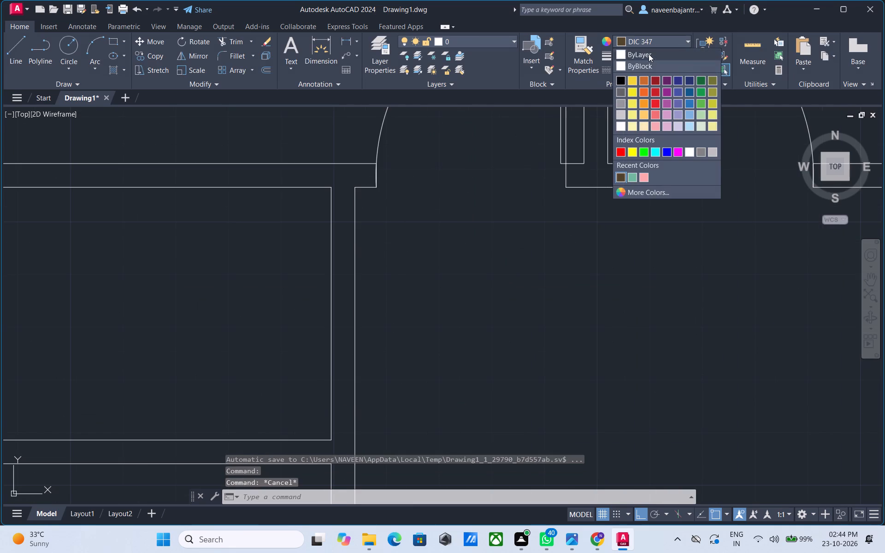
left_click(638, 60)
key("Escape")
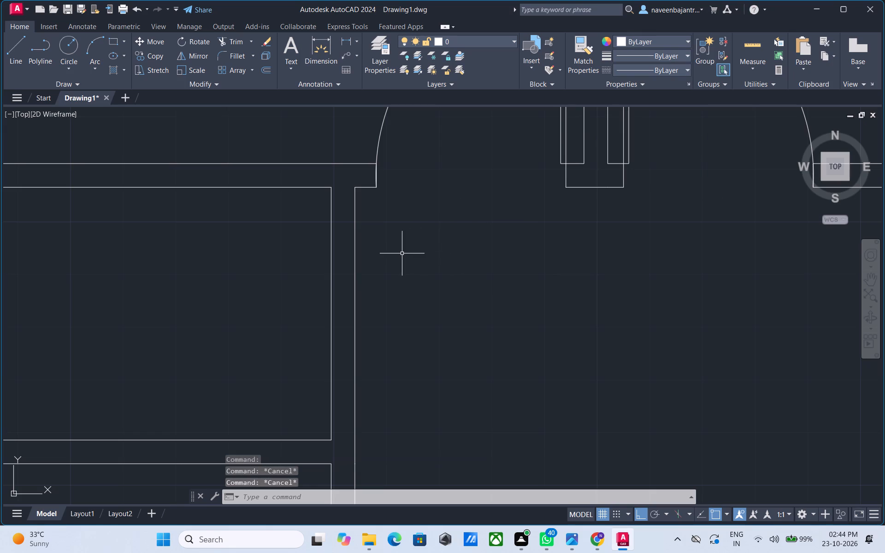
Draw a short horizontal line across the vertical wall beside the upper small room, just below the room's top corner.
type("l")
key("space")
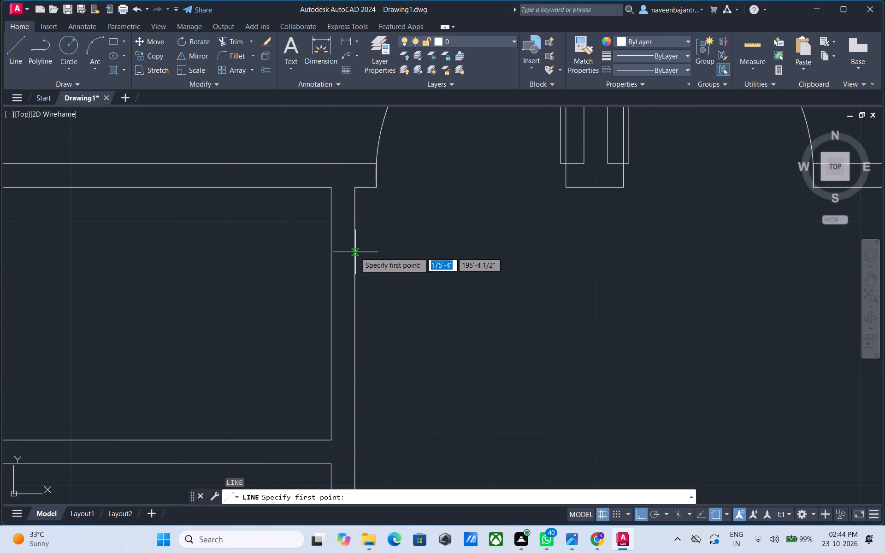
left_click(312, 233)
left_click(378, 234)
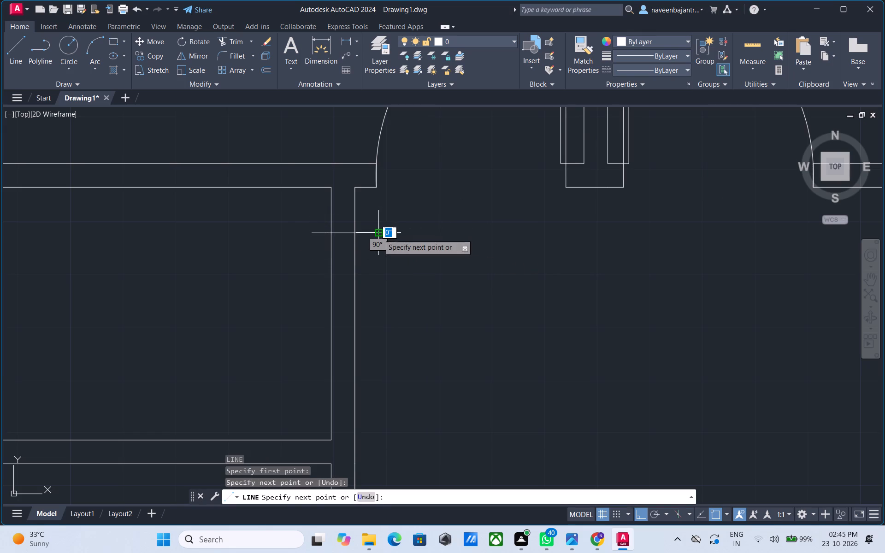
key("Escape")
Trim both overhanging ends of the short horizontal line so it spans only between the two wall faces.
type("tr")
key("space")
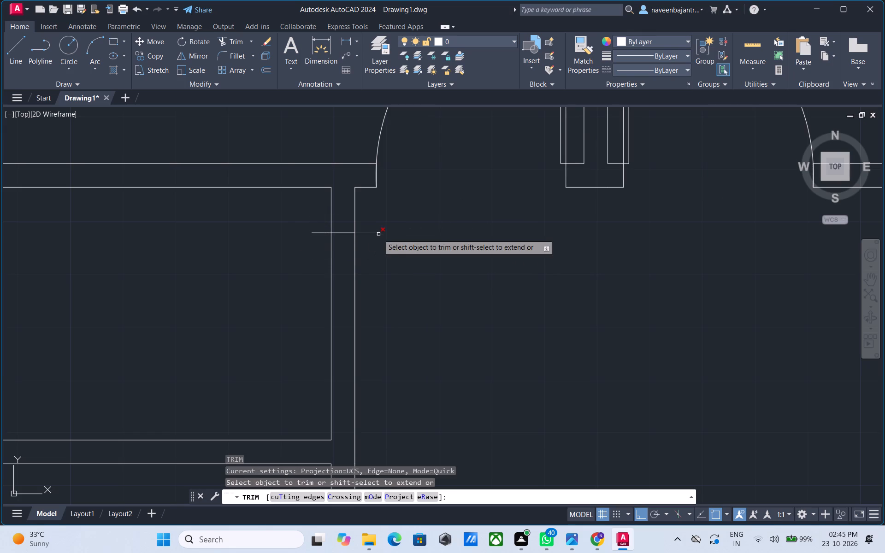
left_click(378, 234)
left_click(319, 234)
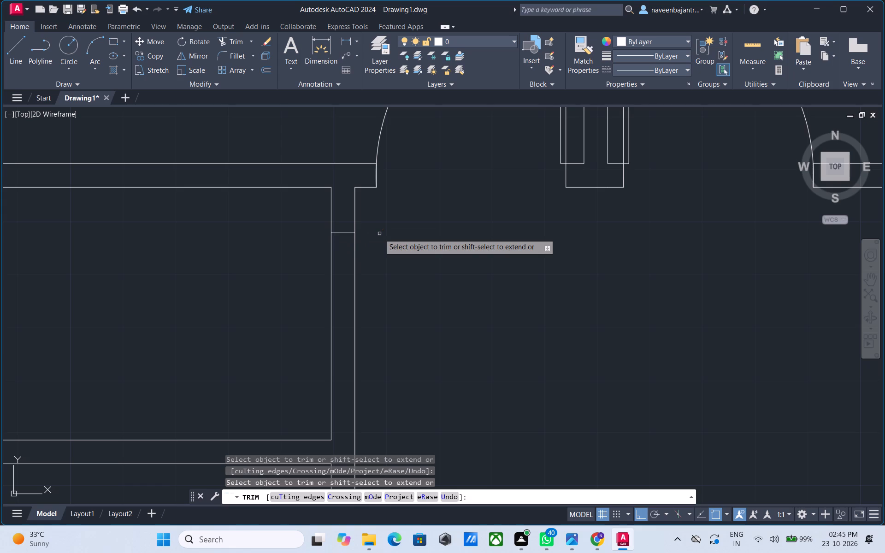
key("Escape")
key("Escape")
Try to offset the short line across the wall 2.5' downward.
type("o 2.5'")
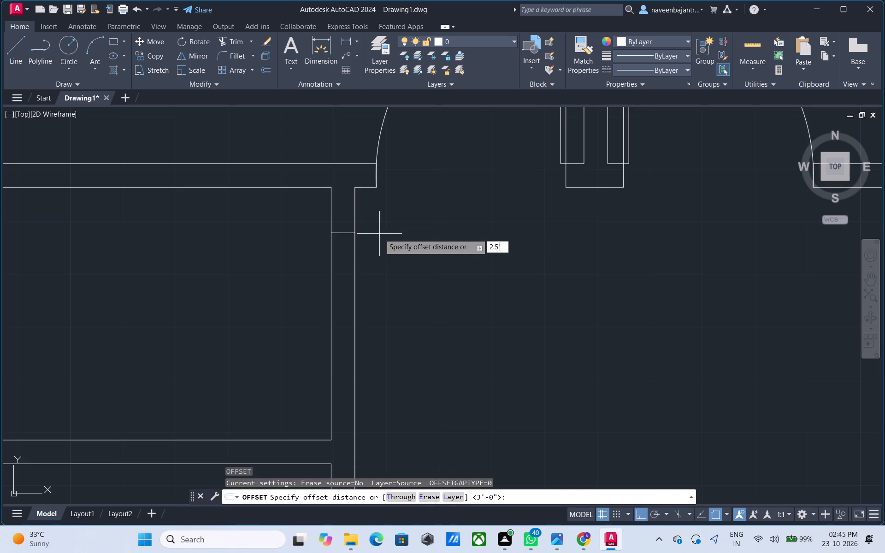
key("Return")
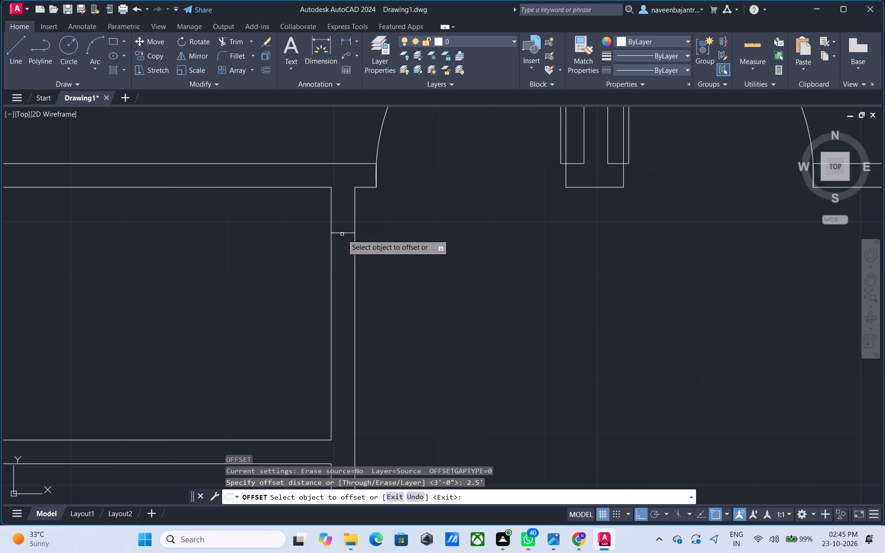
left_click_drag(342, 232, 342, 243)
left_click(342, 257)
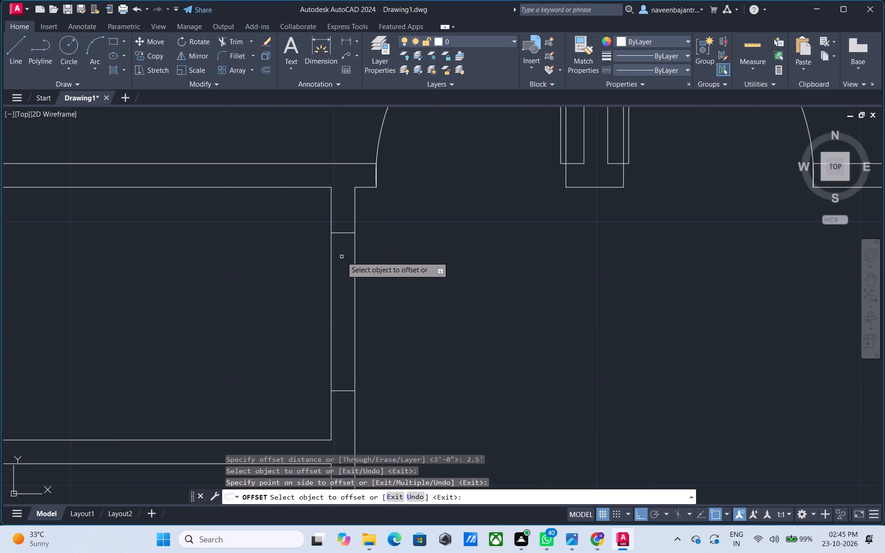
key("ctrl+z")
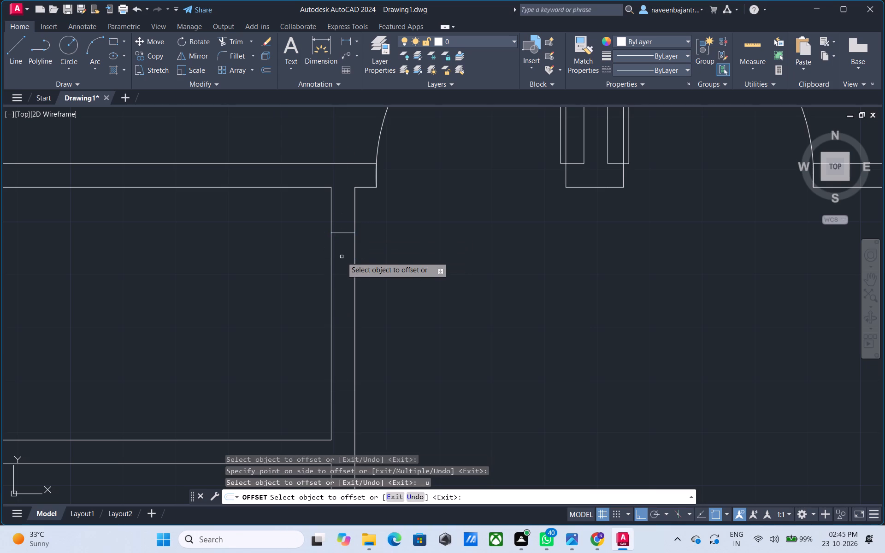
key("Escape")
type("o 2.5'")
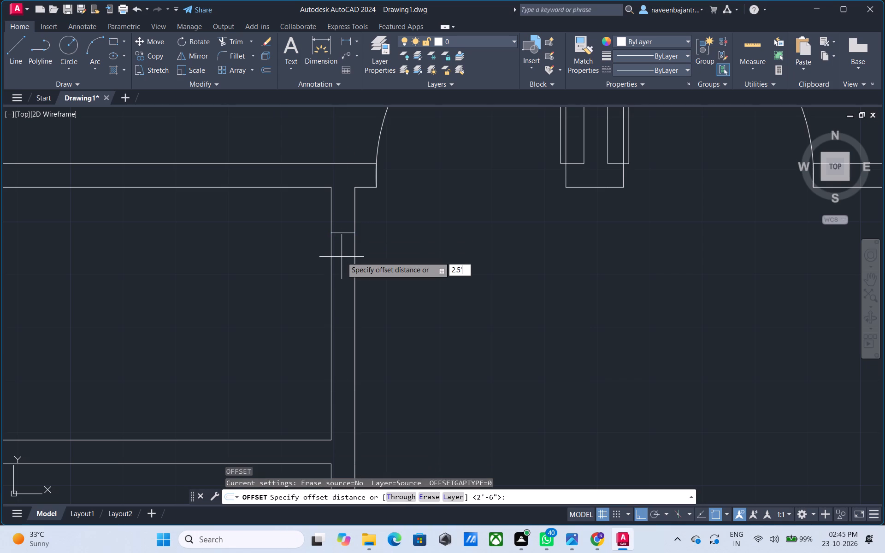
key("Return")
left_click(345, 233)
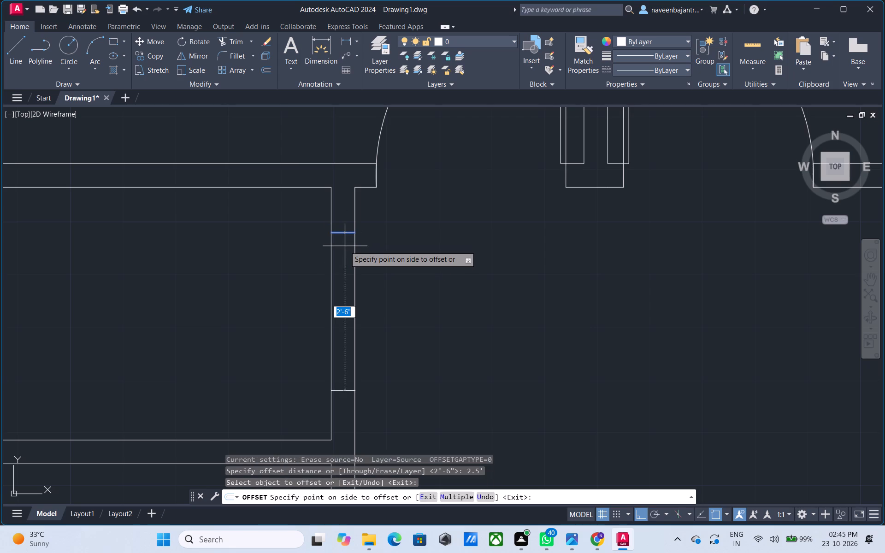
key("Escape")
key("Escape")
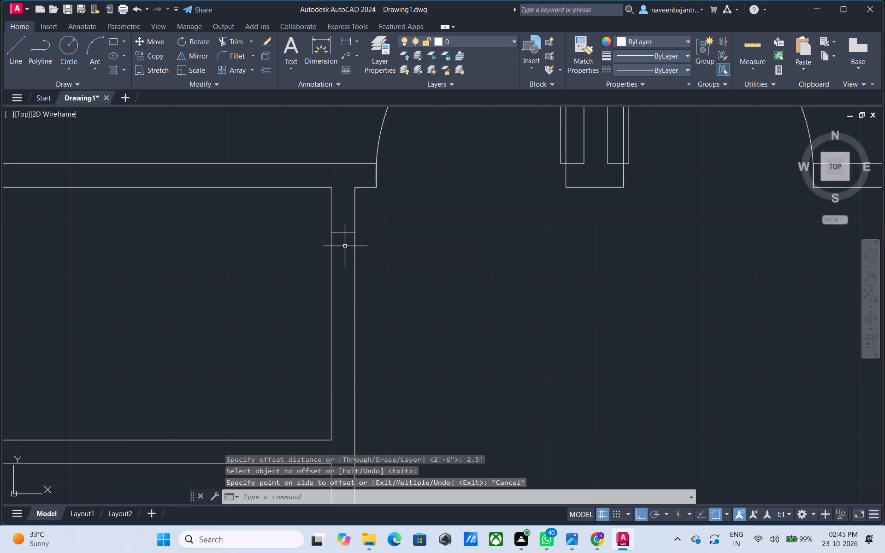
Offset the short line across the wall beside the upper small room 2.5' downward to mark the other door jamb.
type("o 2.5'")
key("Return")
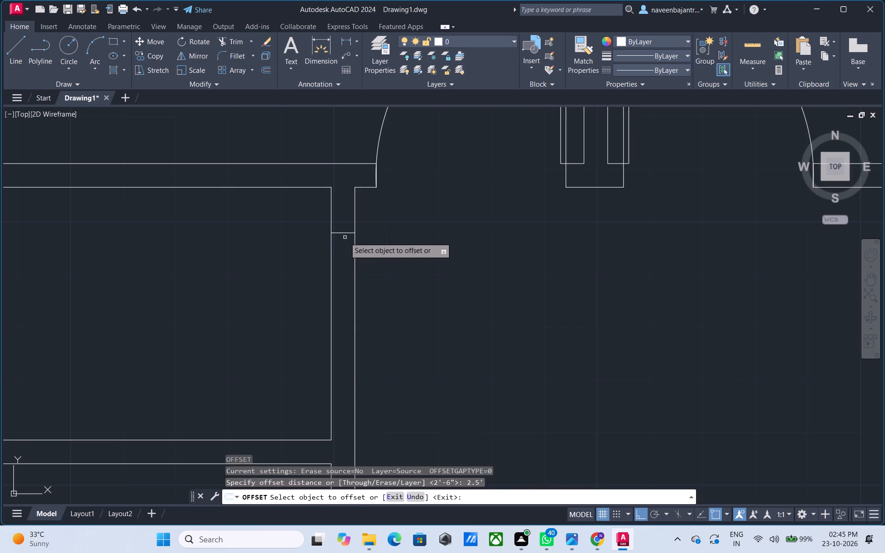
left_click(345, 234)
left_click(345, 243)
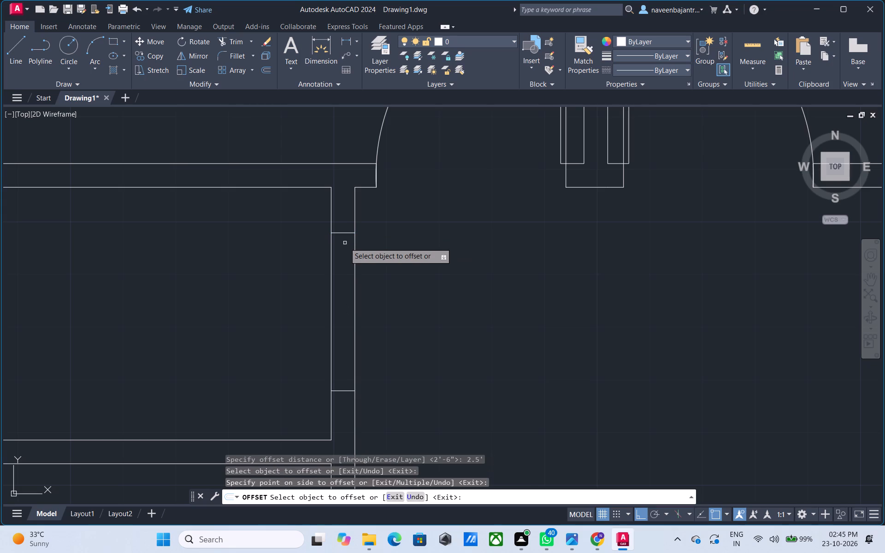
key("Escape")
Draw a 2.5' horizontal door-leaf line into the upper small room from the upper jamb's inner wall-face endpoint.
type("l")
key("space")
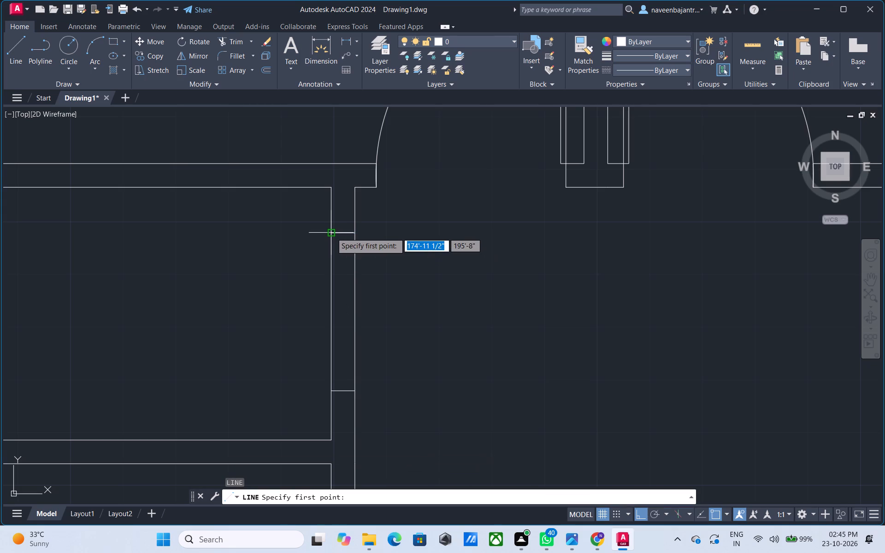
left_click(331, 233)
type("2.5'")
key("Return")
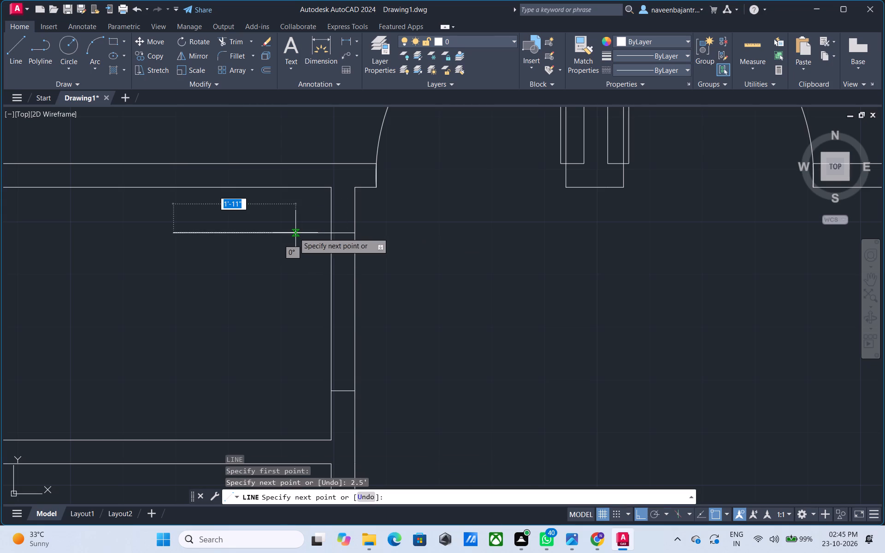
key("Escape")
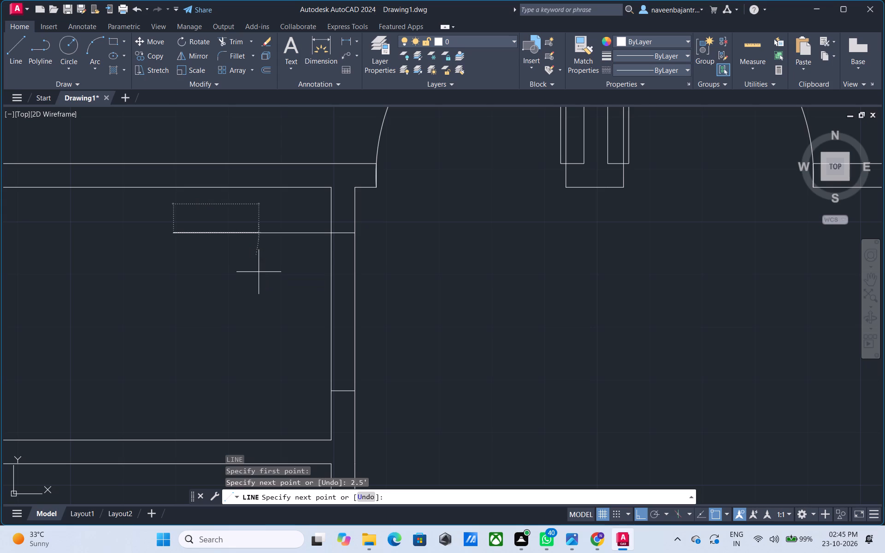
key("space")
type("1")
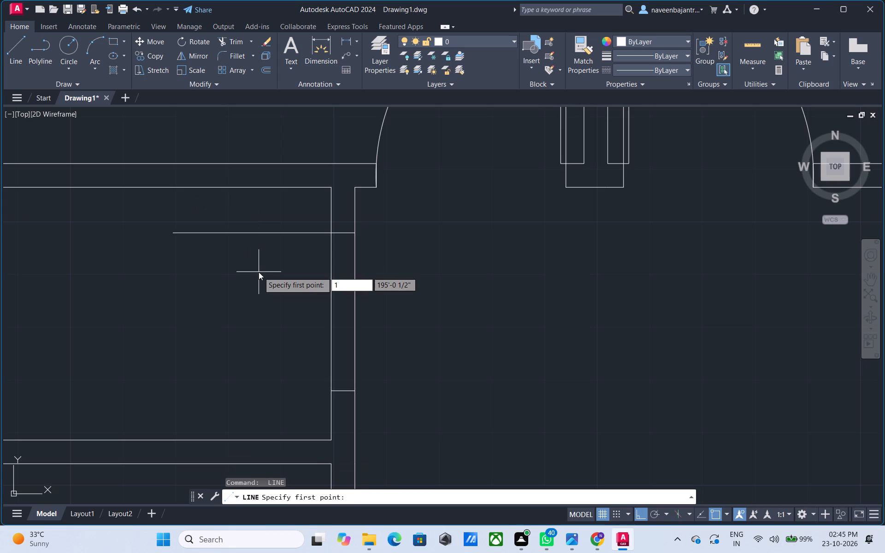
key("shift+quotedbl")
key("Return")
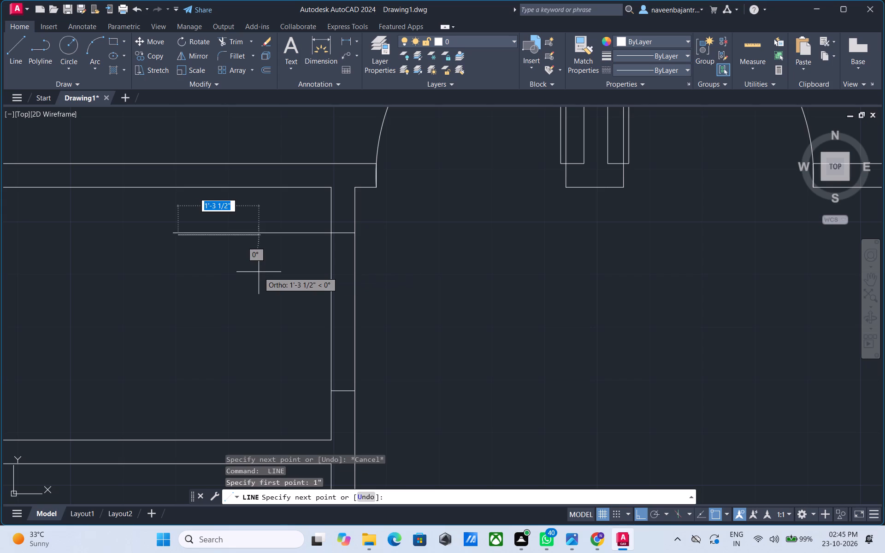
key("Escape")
Offset the door-leaf line in the upper small room 1" downward to give the leaf its thickness.
type("o 1")
key("shift+quotedbl")
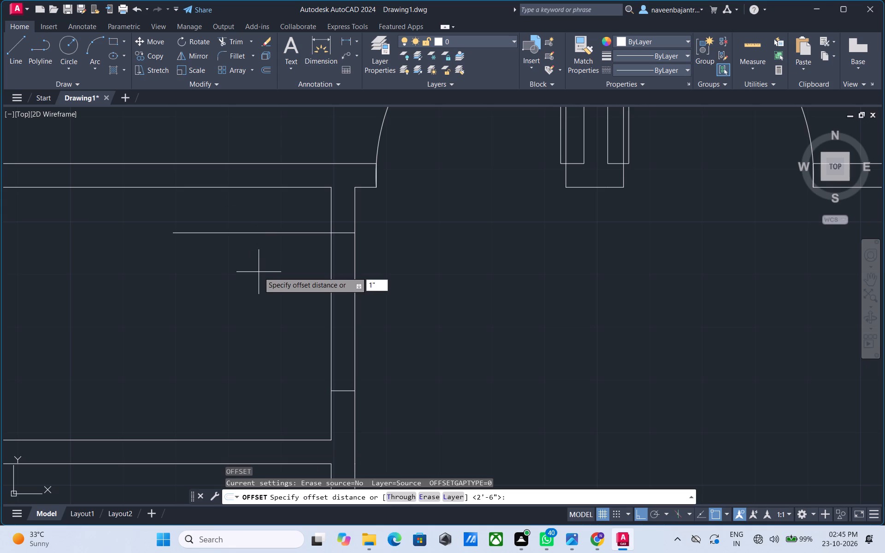
key("Return")
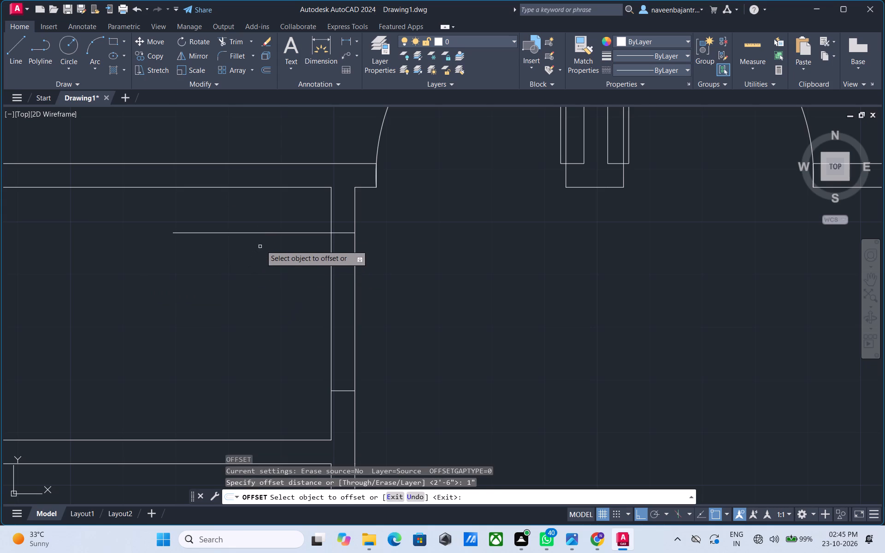
left_click(272, 234)
left_click(272, 249)
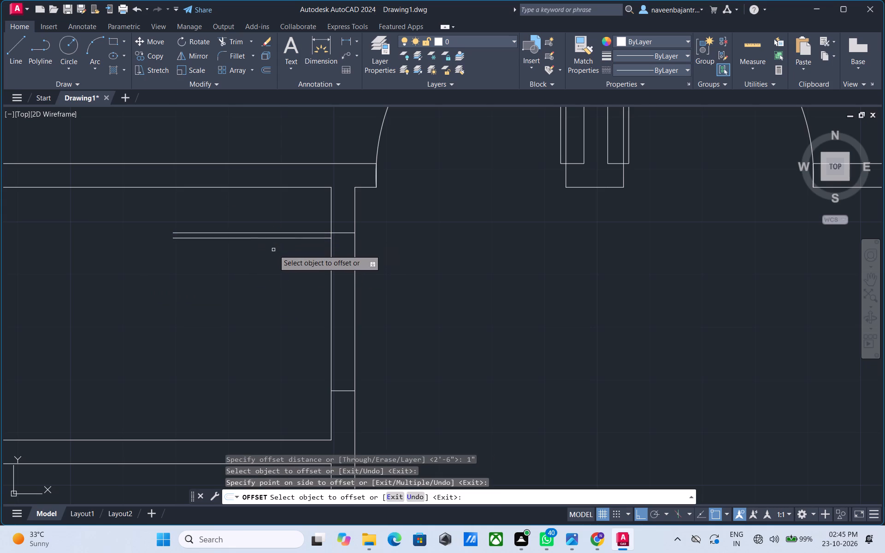
key("Escape")
Trim both wall faces between the two jamb lines to open the upper small room's doorway.
type("tr")
key("space")
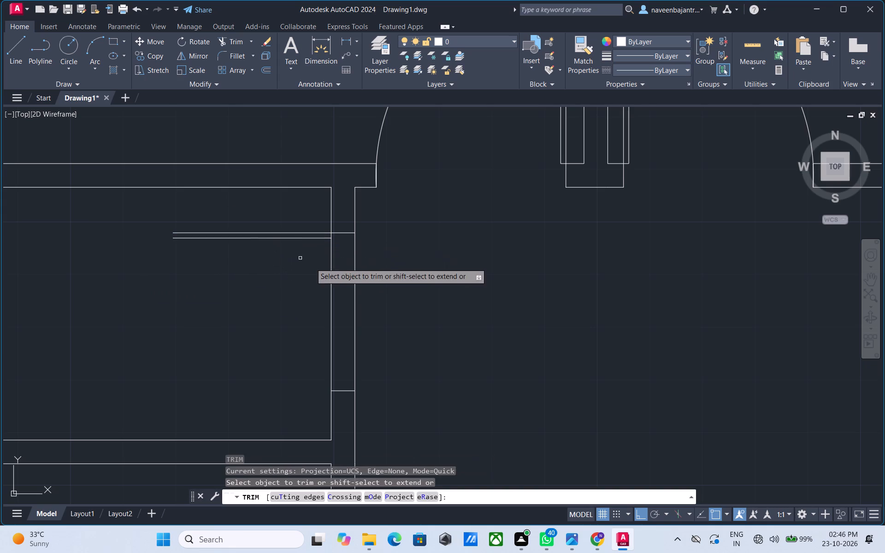
left_click(330, 276)
left_click(355, 277)
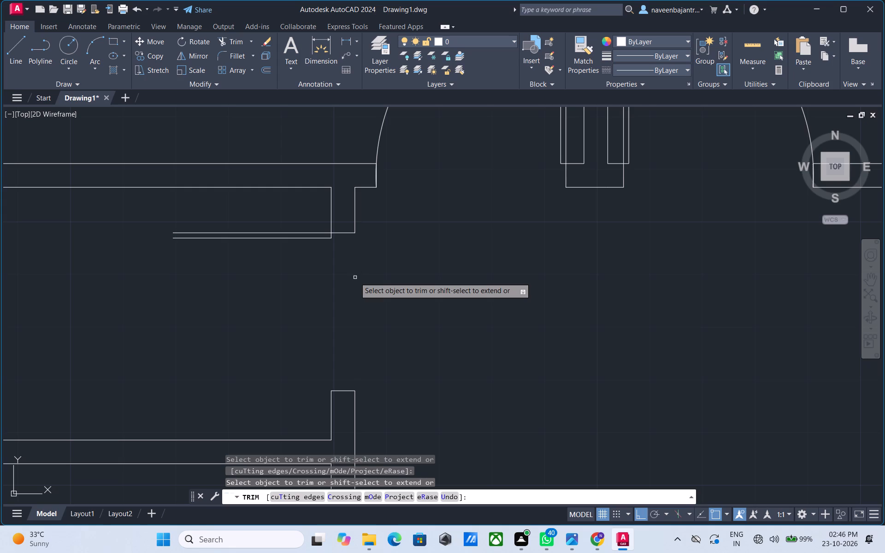
key("Escape")
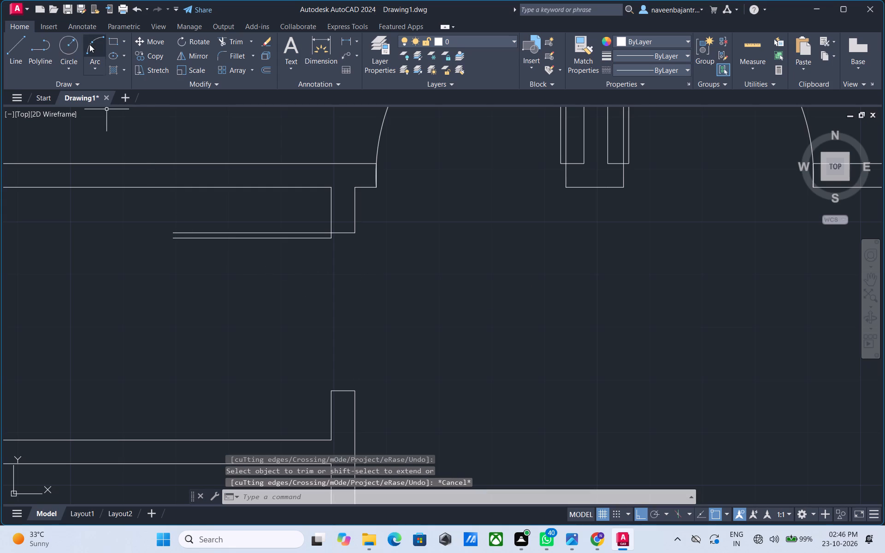
Draw a three-point door-swing arc from the leaf's free end through the lower jamb's inner corner to its outer corner.
left_click(89, 44)
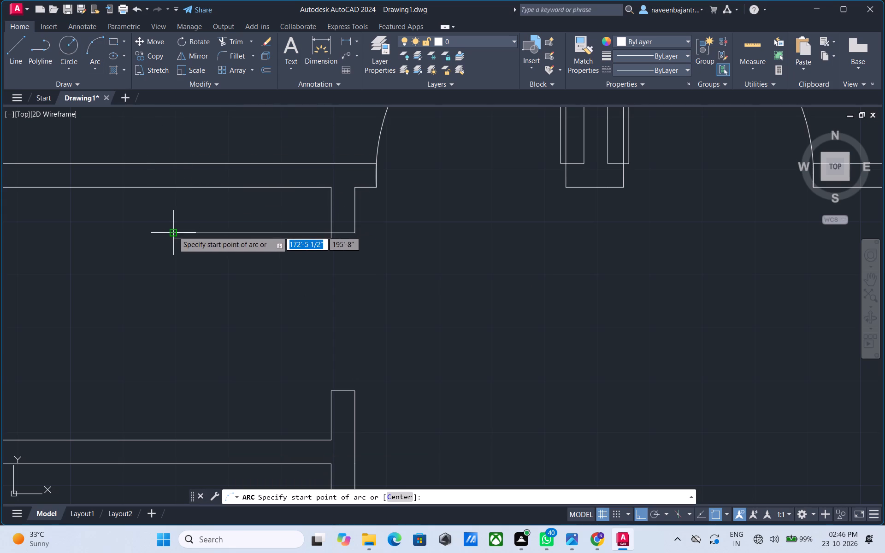
left_click(173, 231)
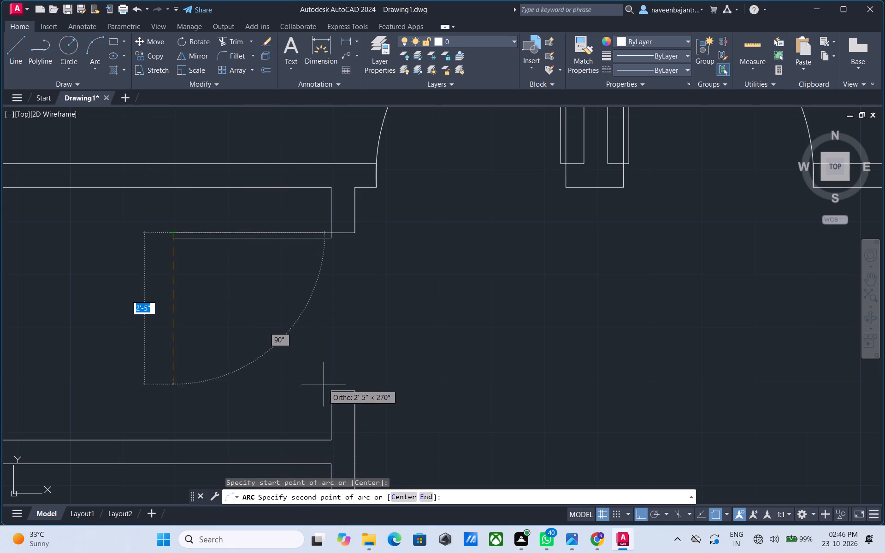
left_click(334, 388)
left_click(355, 389)
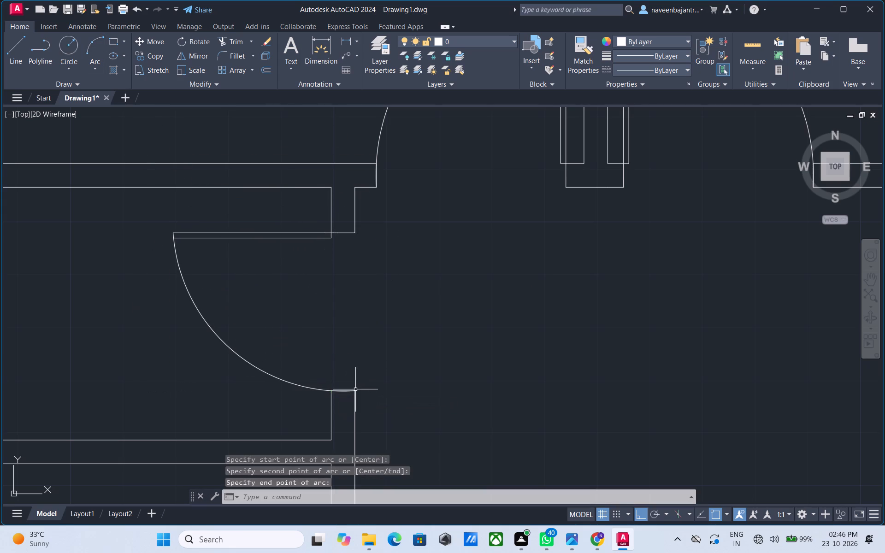
key("Escape")
Trim the leaf's lower line where it protrudes past the swing arc, and the straight lower jamb line above the arc.
type("tr")
key("space")
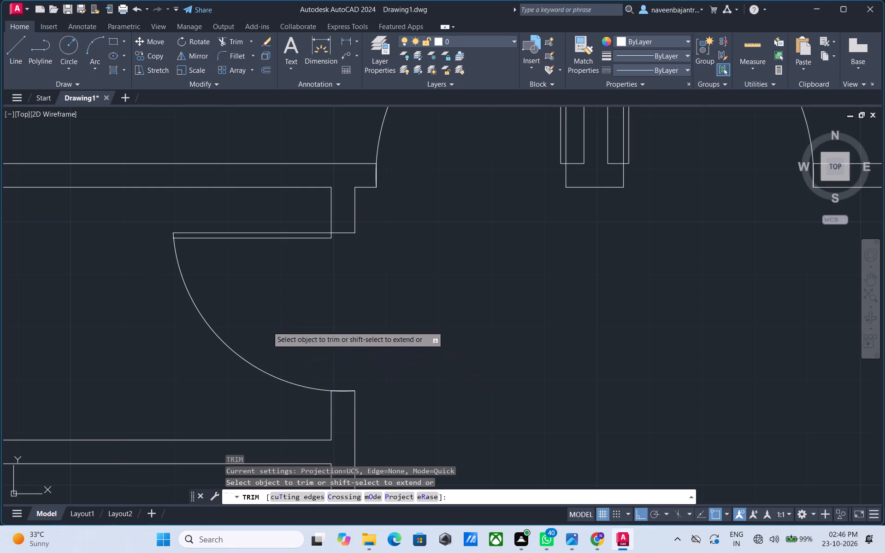
scroll(170, 242, "up", 5)
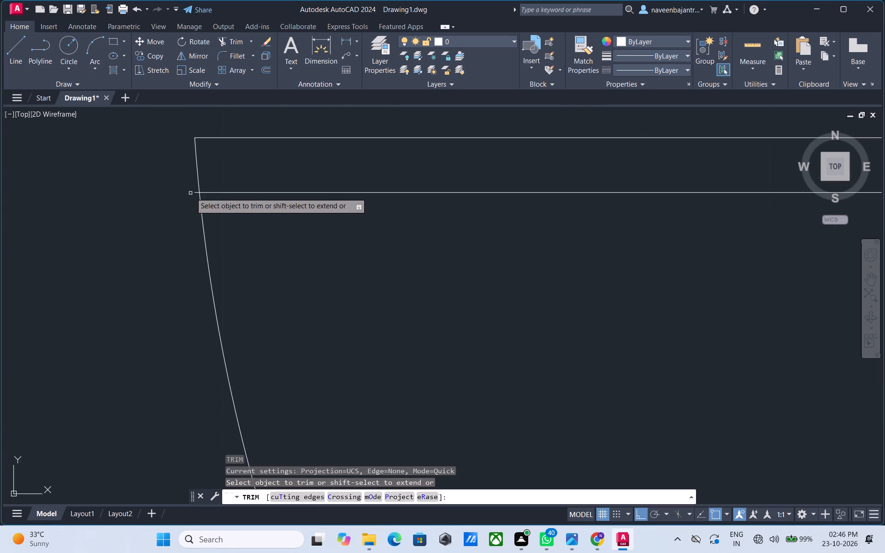
left_click(195, 193)
scroll(195, 193, "down", 6)
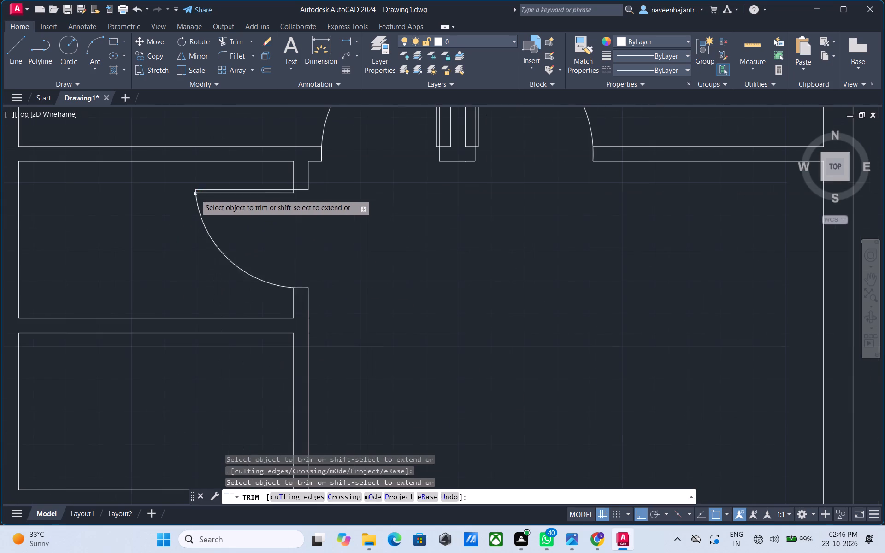
scroll(301, 293, "up", 5)
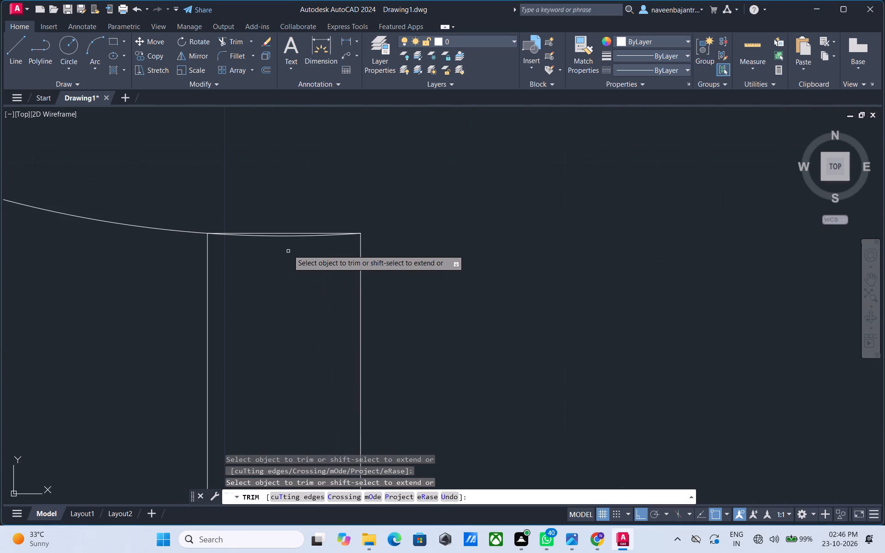
left_click(288, 232)
key("Escape")
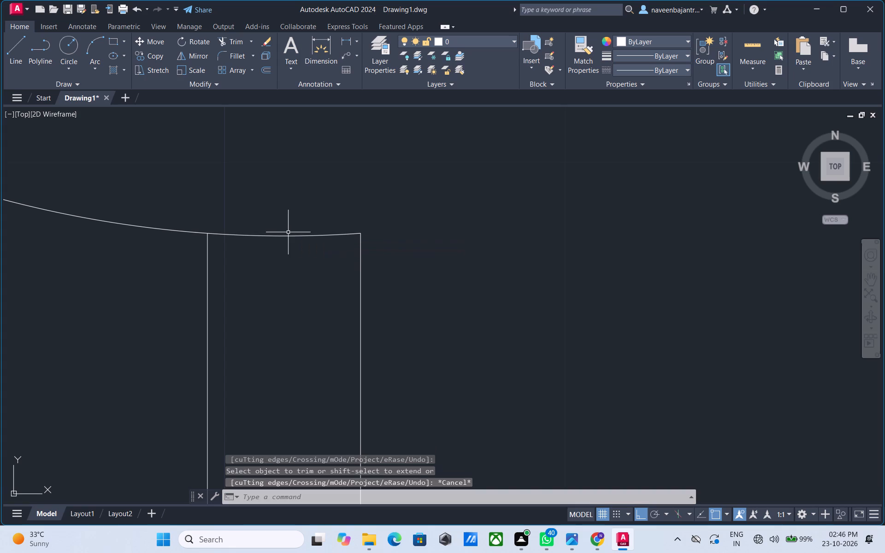
Draw a short horizontal line across the vertical wall beside the second small room, just above the room's bottom corner.
scroll(288, 232, "down", 7)
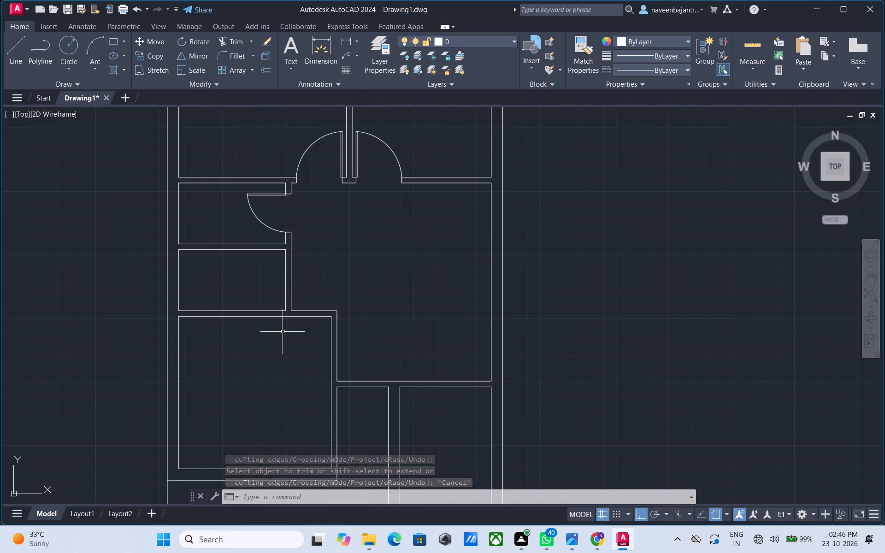
scroll(283, 336, "up", 2)
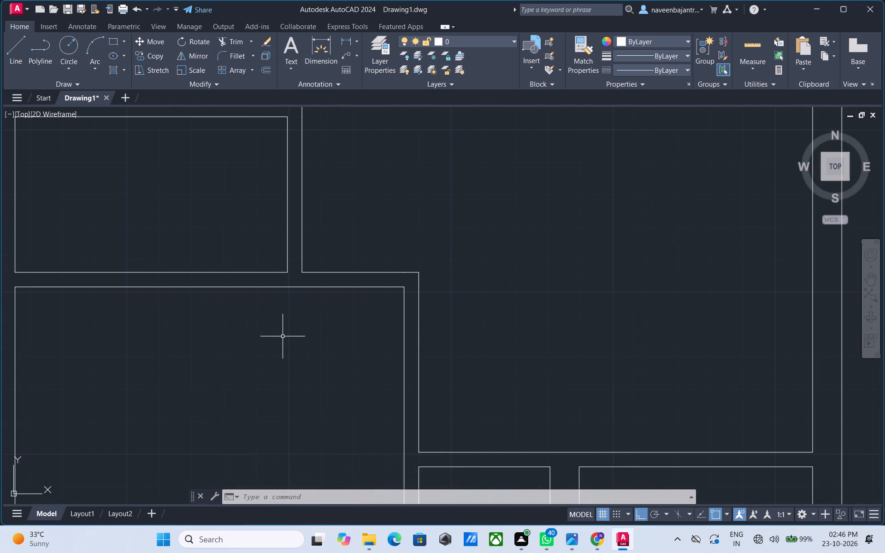
key("Escape")
type("l")
key("space")
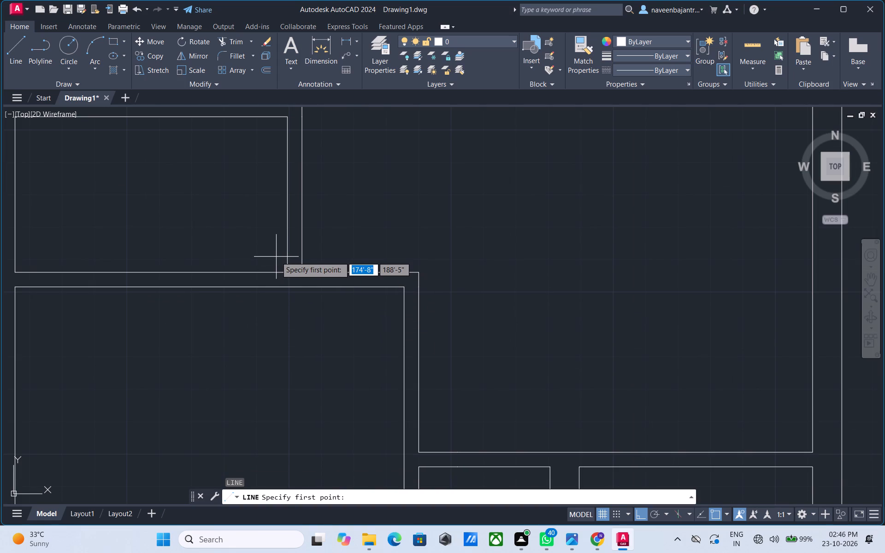
left_click(276, 257)
left_click(310, 259)
key("Escape")
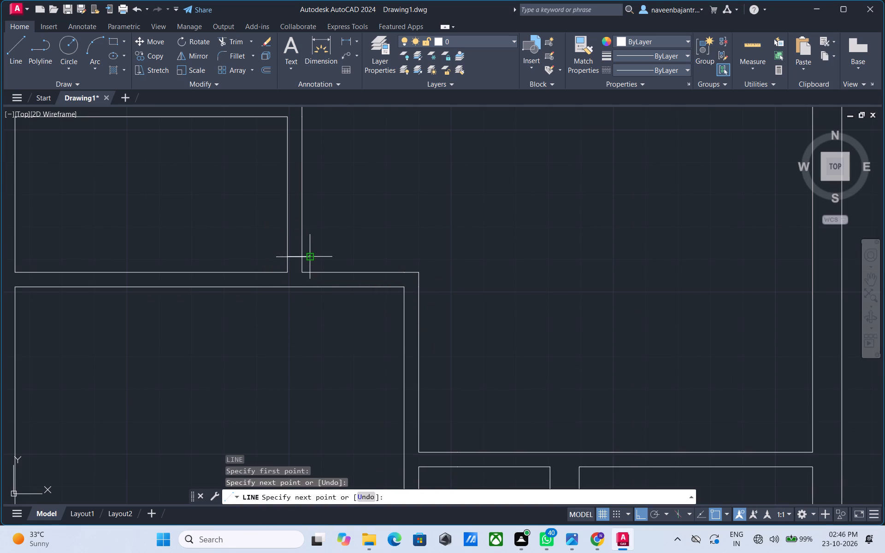
Trim both overhanging ends of the new short line so it spans only between the two wall faces.
type("tr")
key("space")
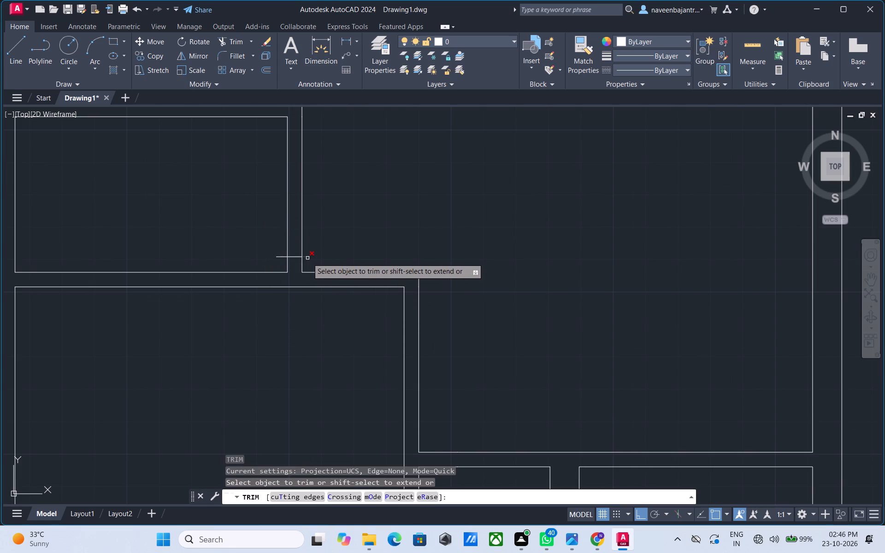
left_click(307, 258)
left_click(281, 257)
key("Escape")
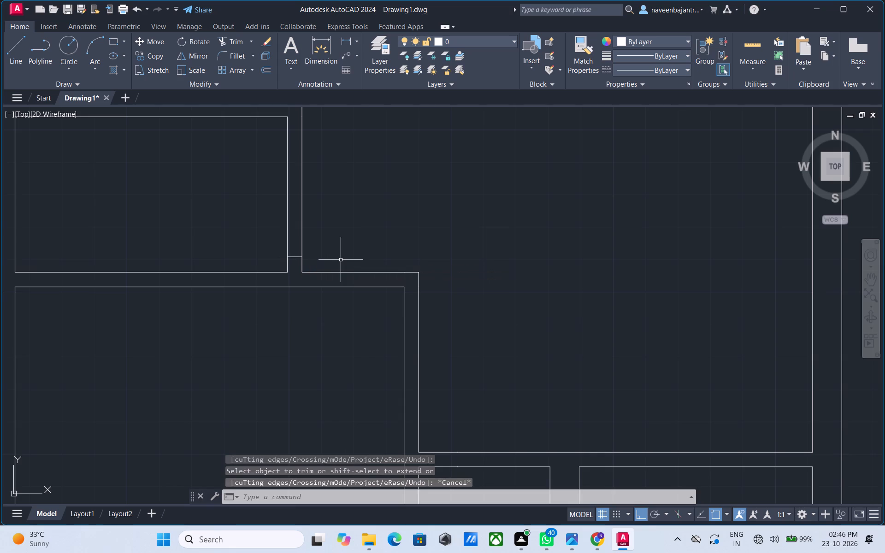
Offset the short line across the wall beside the second small room 2.5' upward to mark the other jamb.
type("o 2.5'")
key("Return")
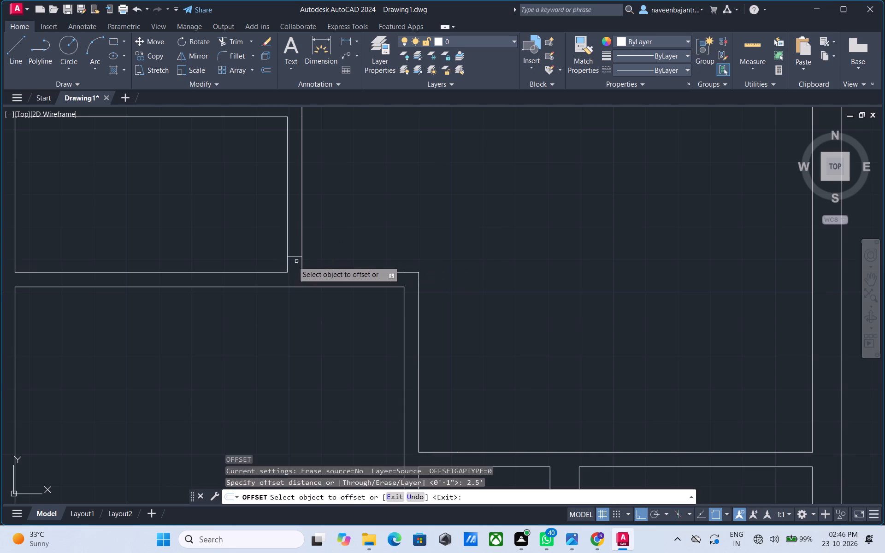
left_click(293, 256)
left_click(293, 252)
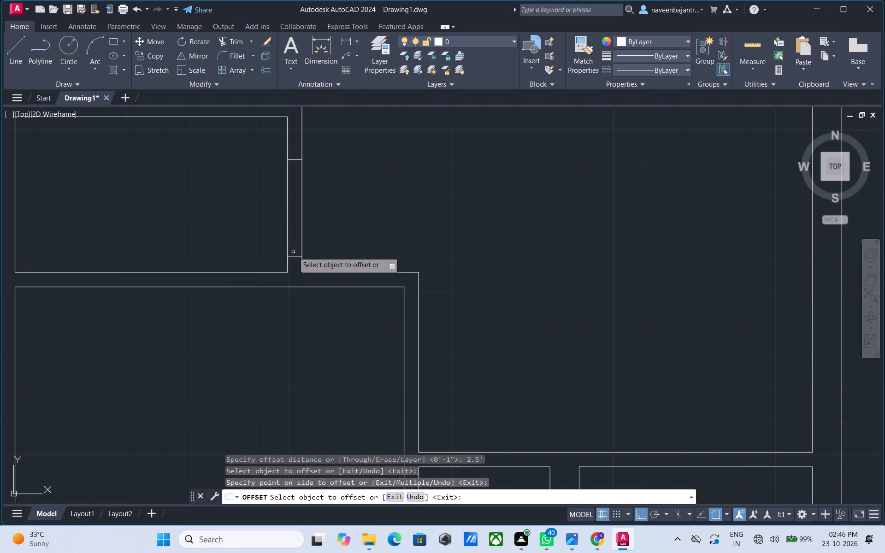
key("Escape")
Draw a 2.5' horizontal door-leaf line into the second small room from the lower jamb's inner wall-face endpoint.
type("l")
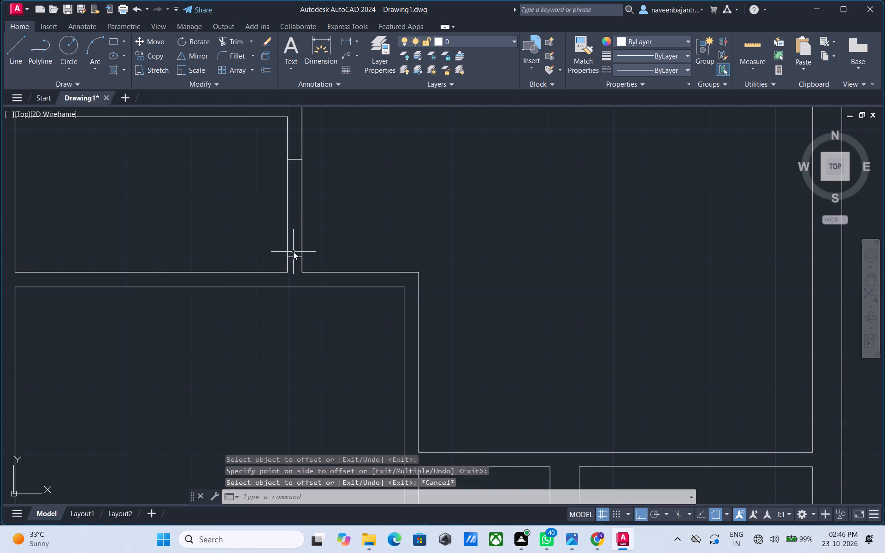
key("space")
left_click(286, 255)
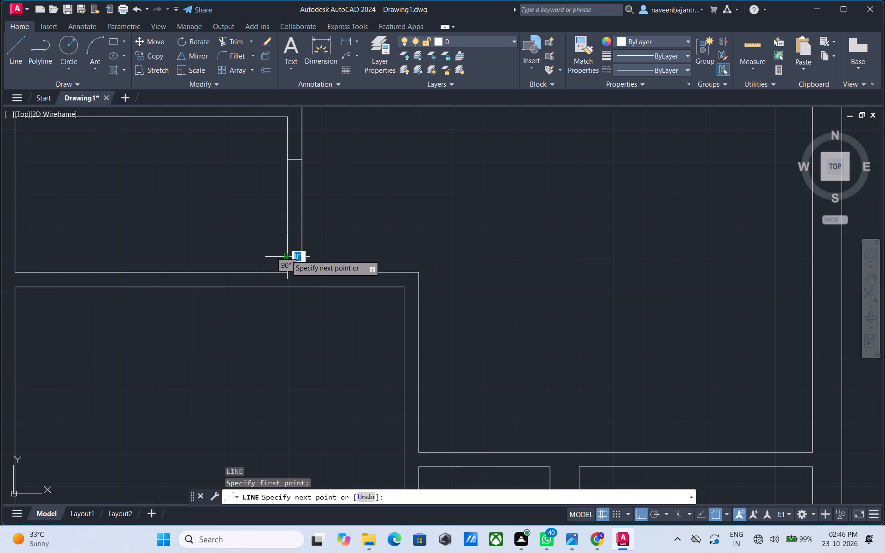
type("2.5'")
key("Return")
key("Escape")
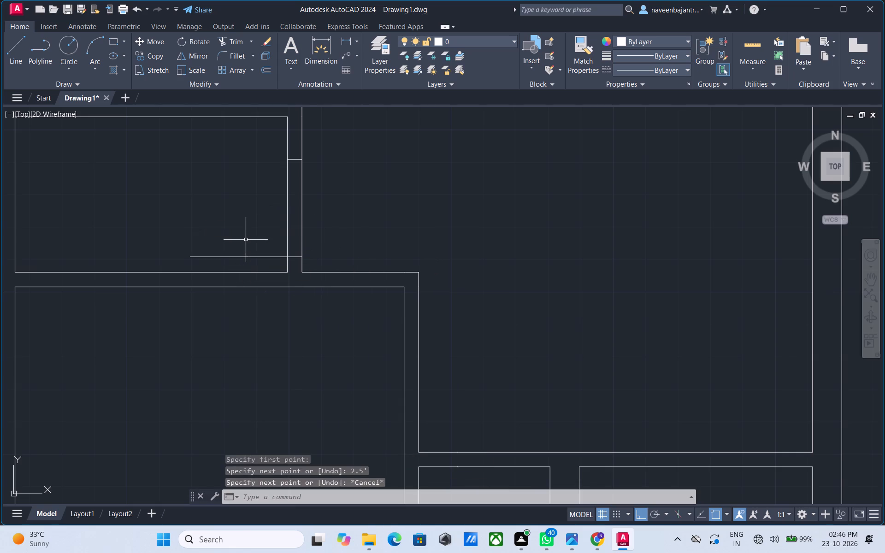
Offset the second small room's door-leaf line 1" upward to give the leaf its thickness.
type("o 1\"")
key("Return")
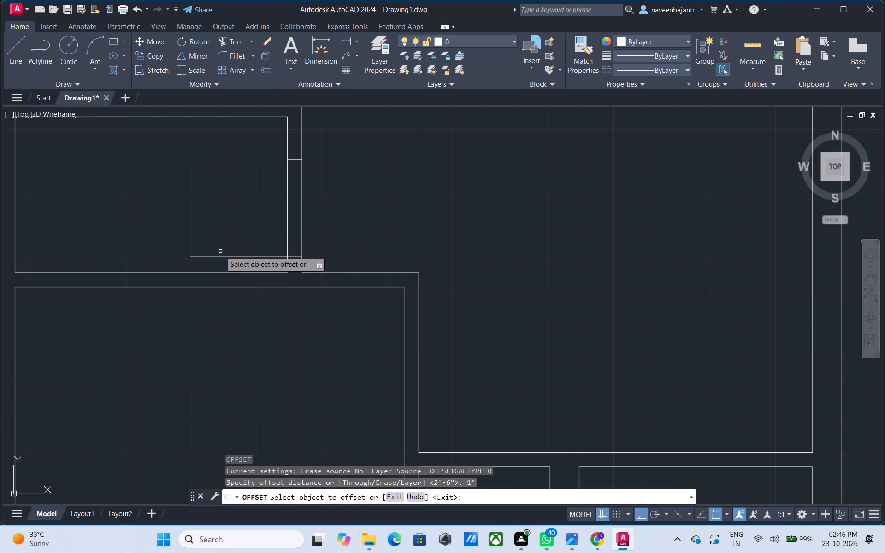
left_click(222, 257)
left_click(235, 231)
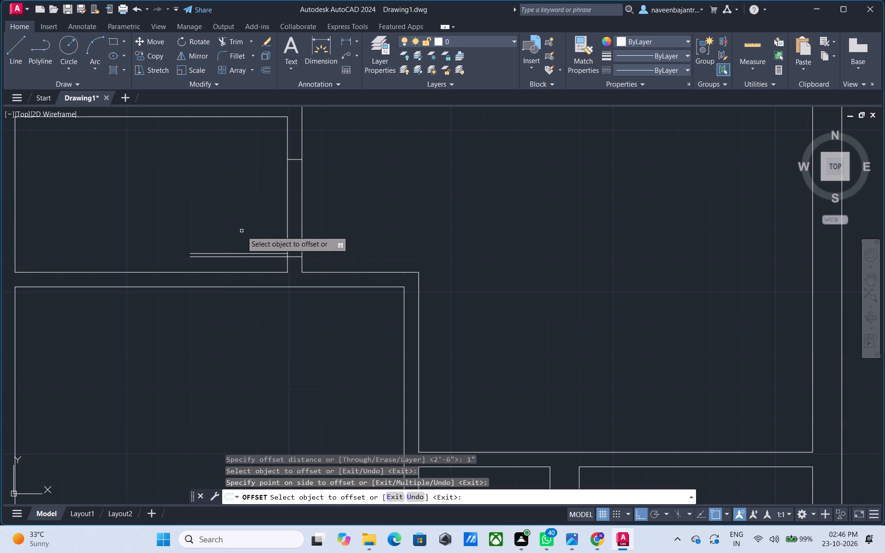
key("Escape")
Trim both wall faces between the two jambs to open the second small room's doorway.
type("tr")
key("space")
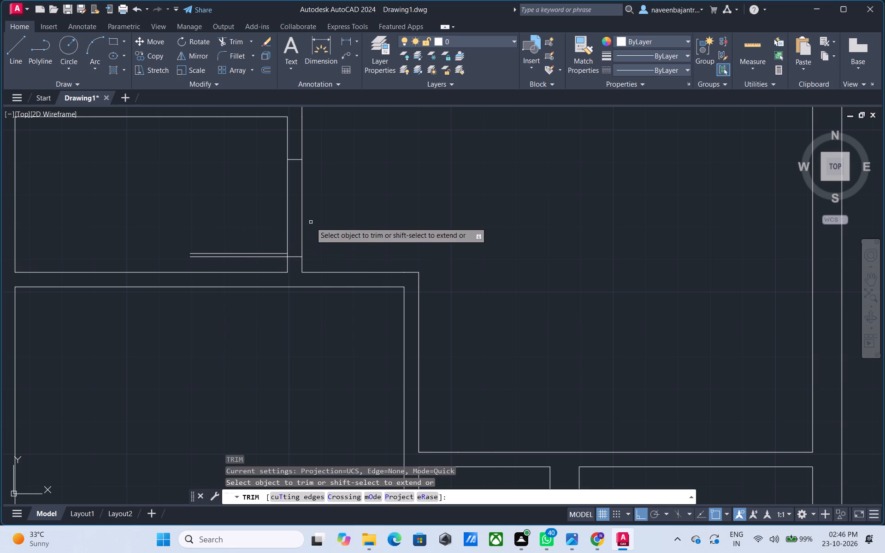
left_click(302, 215)
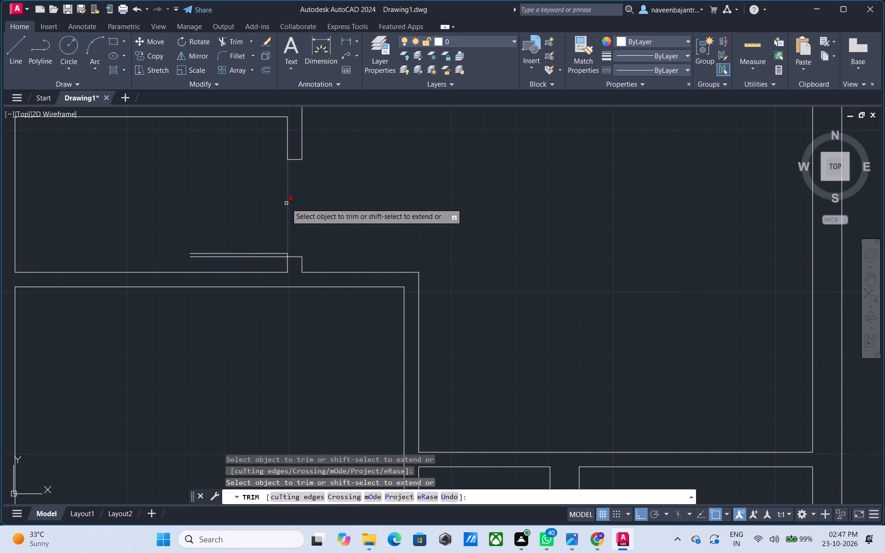
left_click(286, 203)
key("Escape")
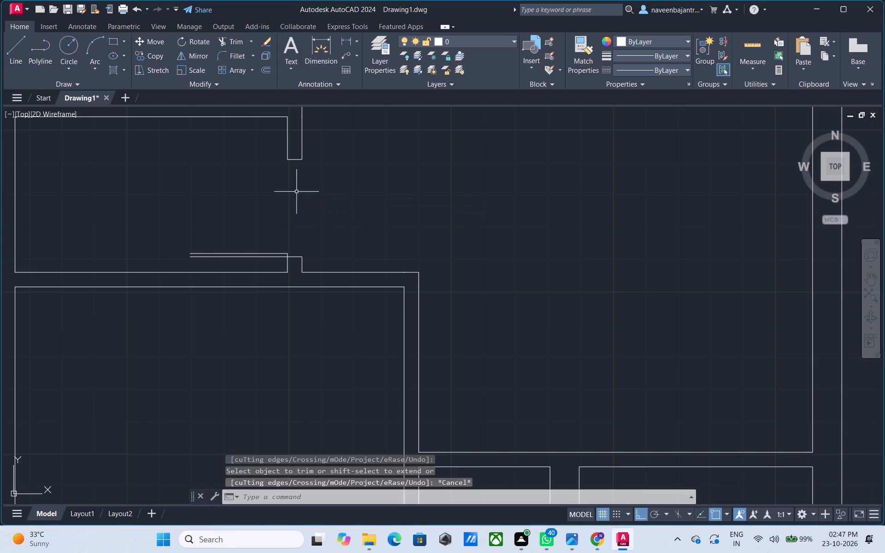
Draw a three-point swing arc from the leaf's free end through the upper jamb's inner corner to its outer corner.
left_click(103, 61)
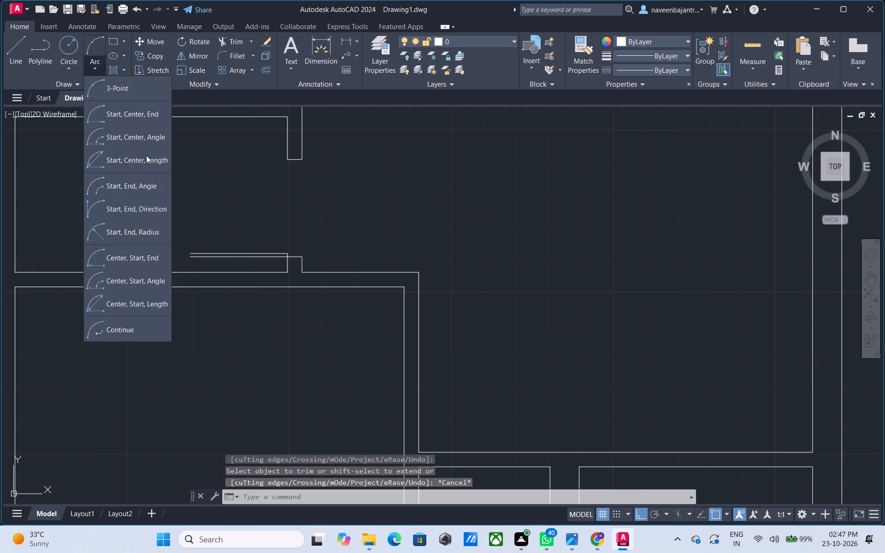
left_click(88, 42)
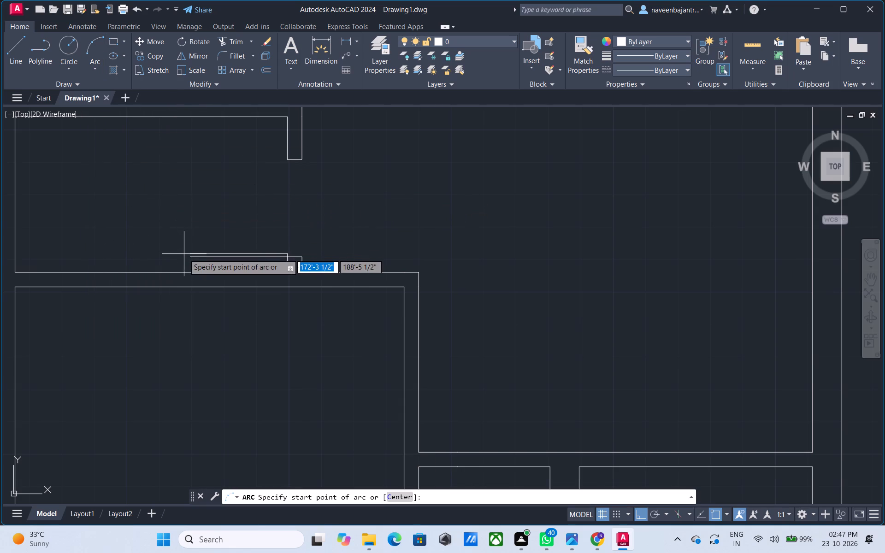
left_click(189, 257)
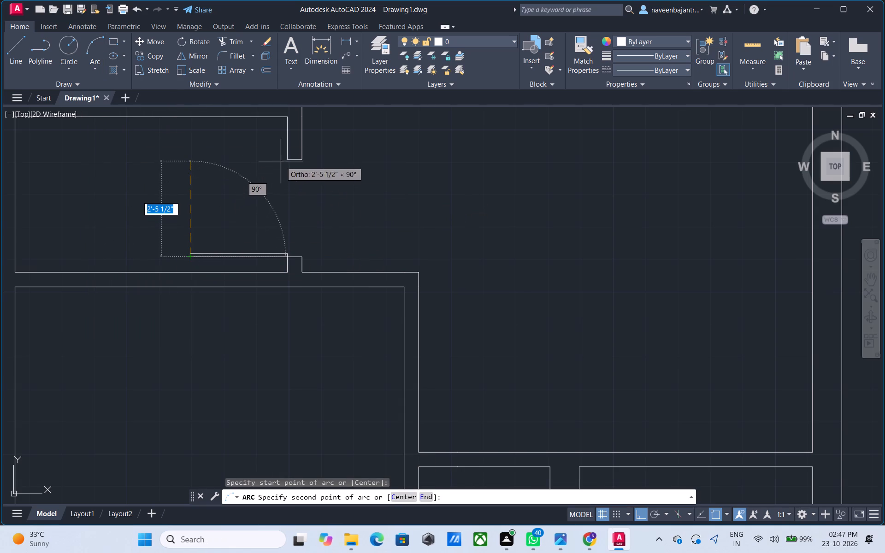
left_click(286, 159)
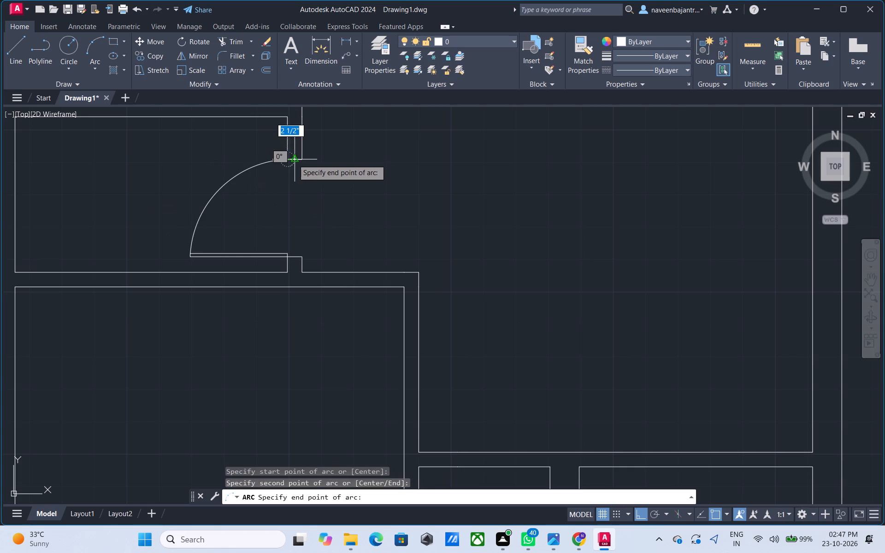
left_click(301, 159)
key("Escape")
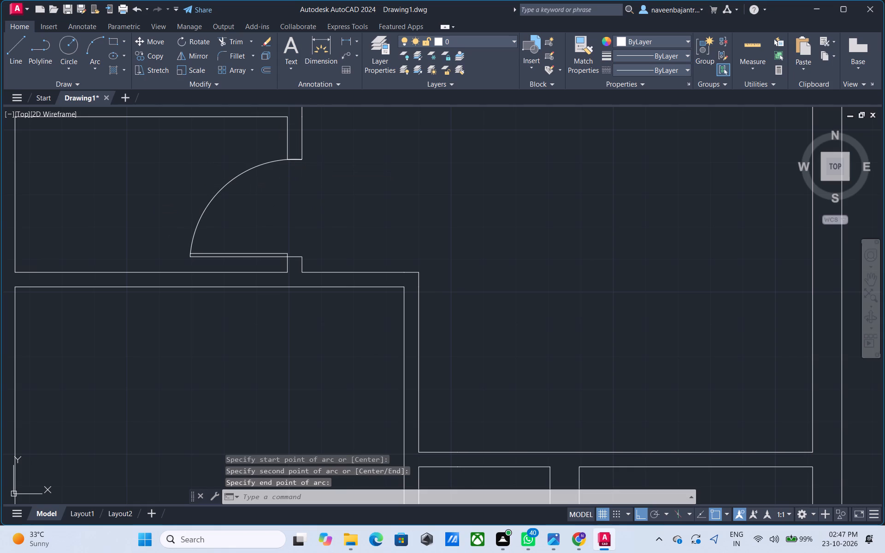
Trim away the straight upper jamb line lying under the end of the swing arc, between the two wall faces.
scroll(301, 159, "up", 6)
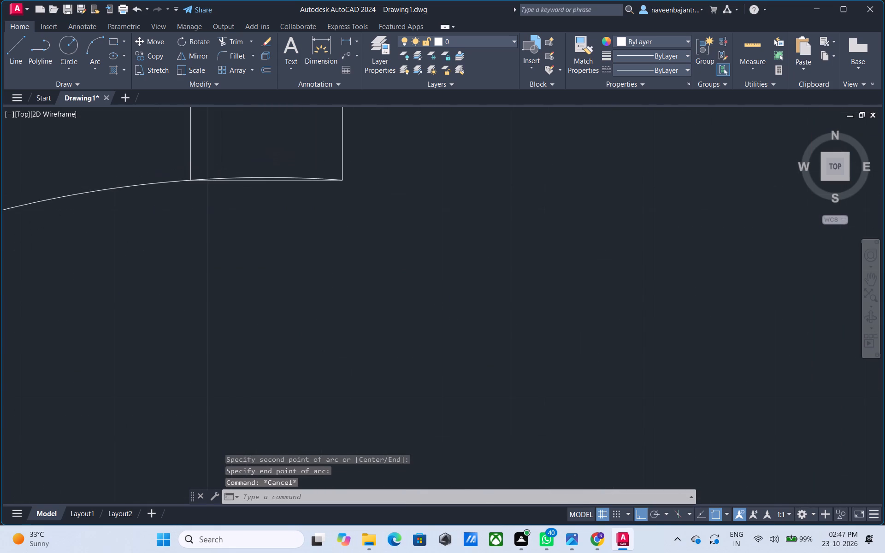
key("Escape")
type("tr")
key("space")
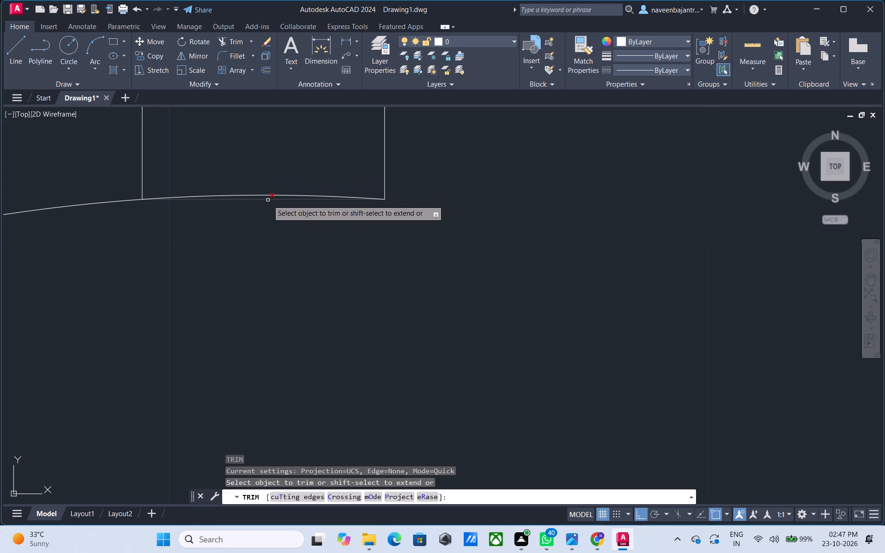
left_click(268, 200)
scroll(268, 200, "down", 7)
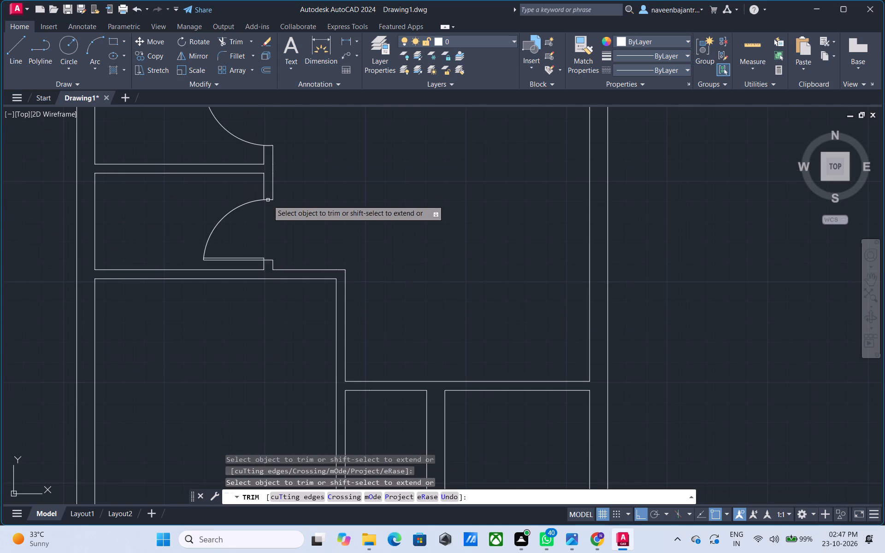
scroll(268, 200, "down", 1)
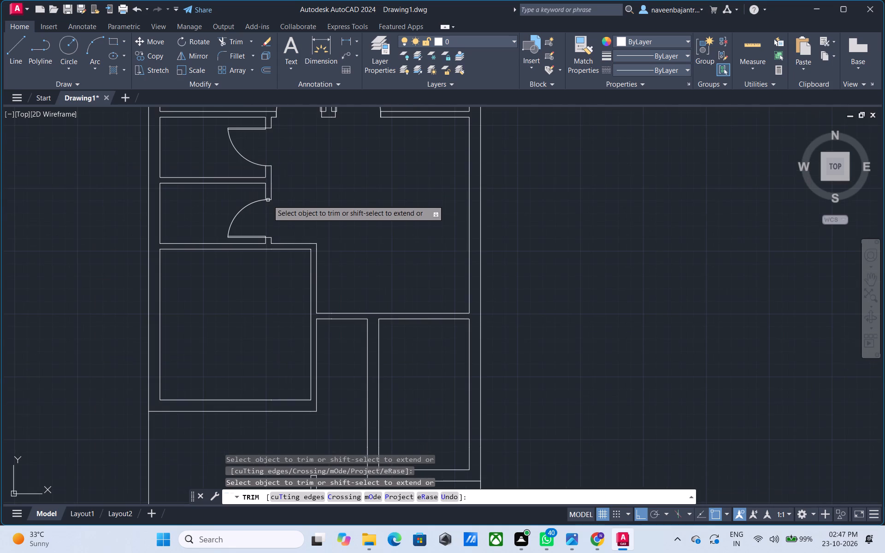
scroll(297, 264, "up", 2)
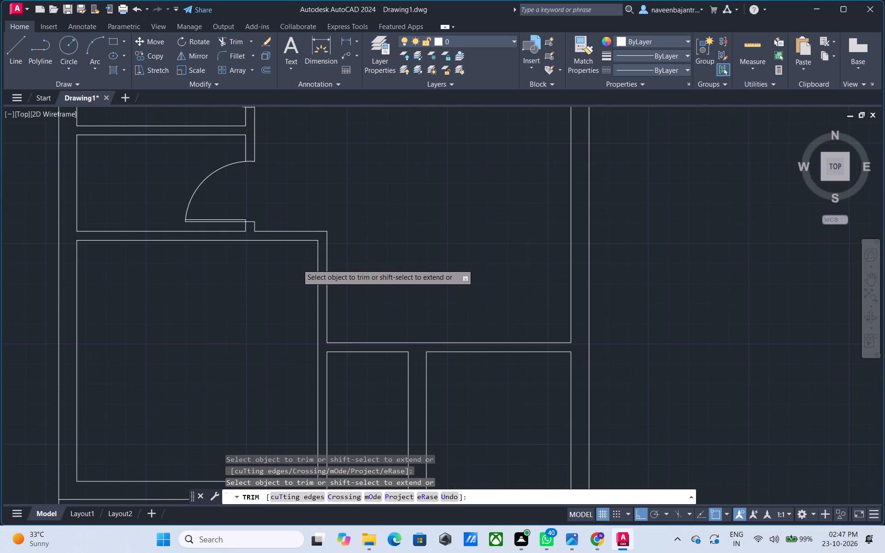
key("Escape")
Draw a short vertical line across the horizontal wall above the large room, just inside its upper-right corner.
scroll(313, 209, "up", 1)
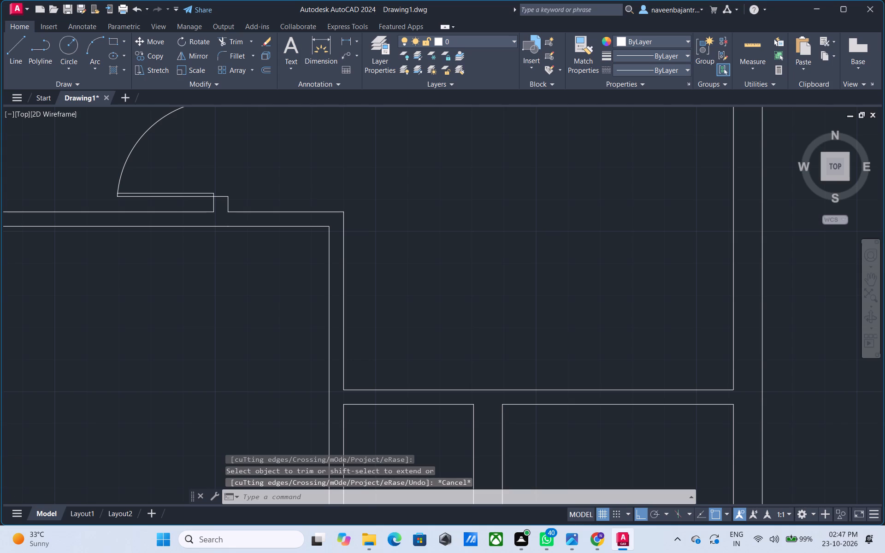
type("l")
key("space")
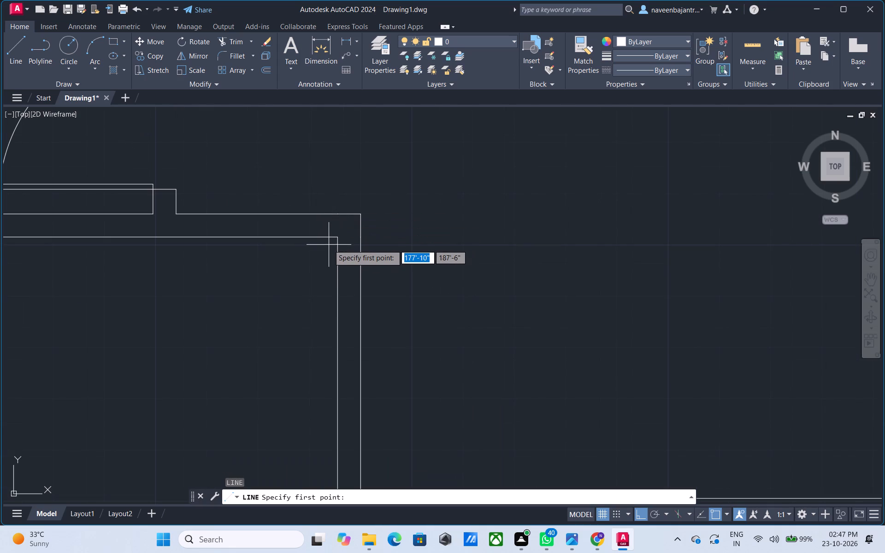
left_click(330, 248)
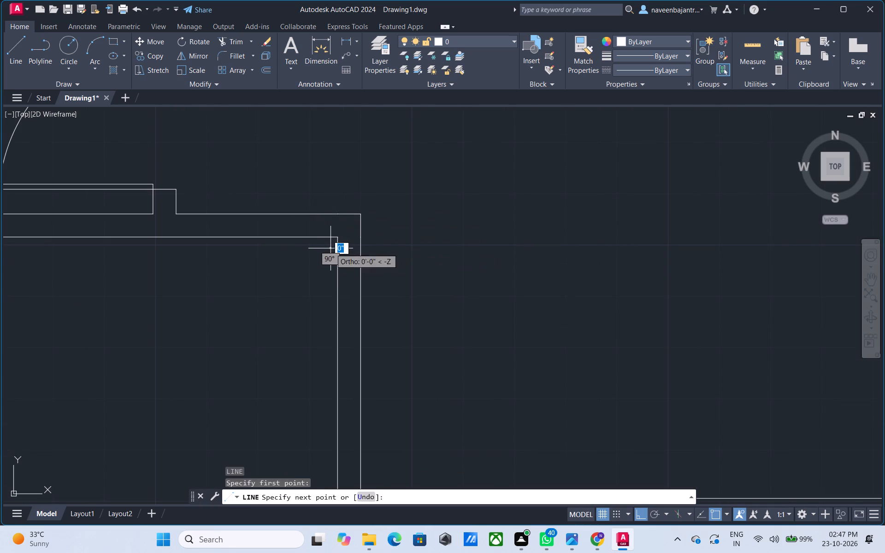
left_click(326, 171)
key("Escape")
Trim both overhanging ends of the new vertical line so it spans only between the two wall faces.
type("tr")
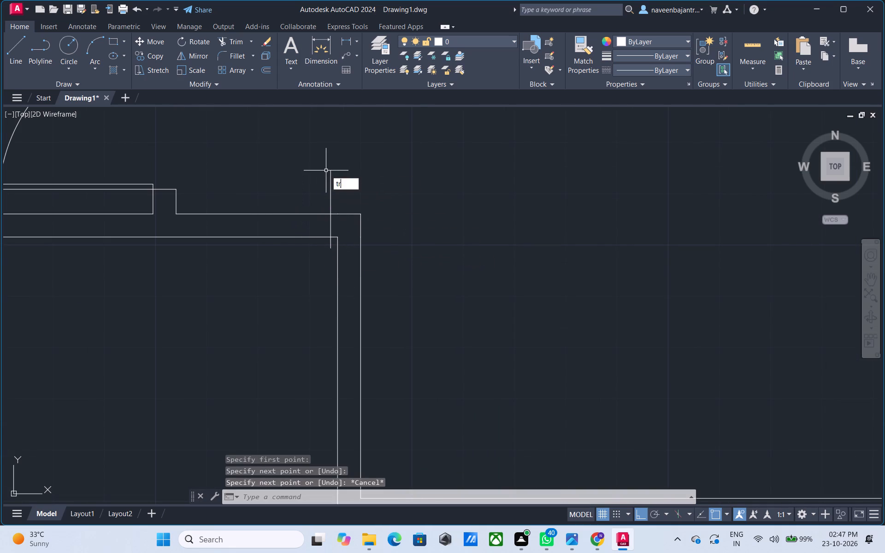
key("space")
left_click(329, 189)
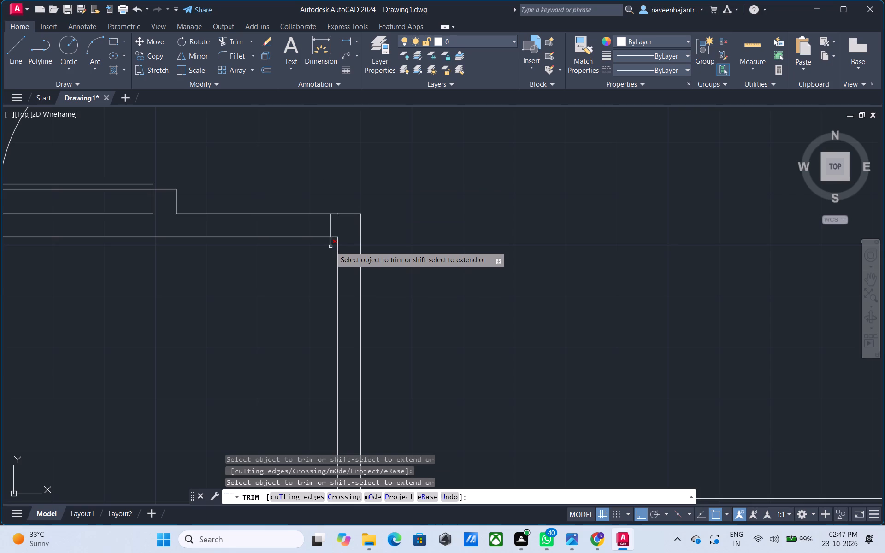
left_click(330, 247)
key("Escape")
Draw a 3' vertical door-leaf line down into the large room from the new jamb's inner wall-face endpoint.
type("l")
key("space")
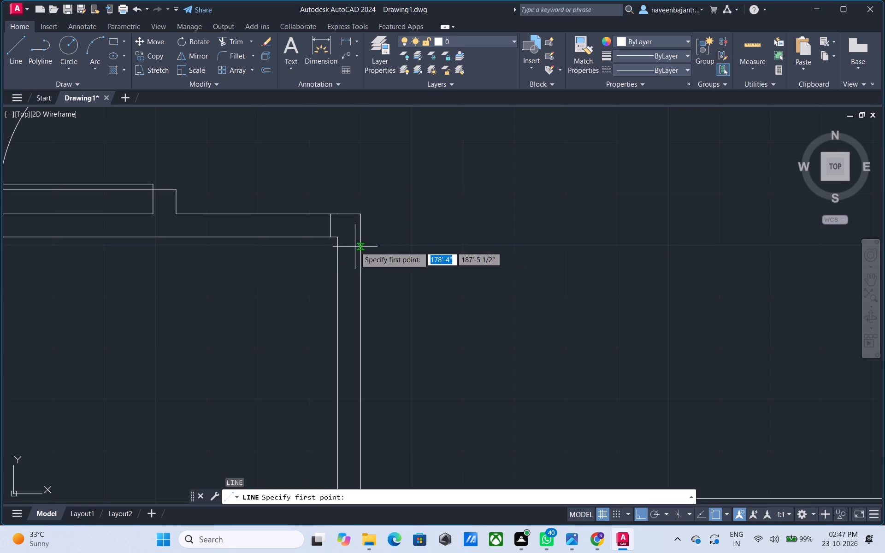
left_click(328, 238)
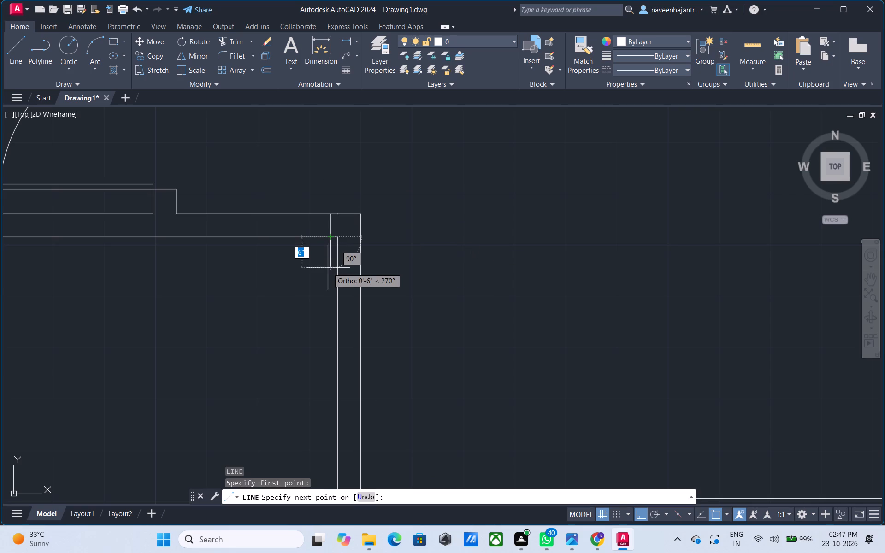
type("3'")
key("Return")
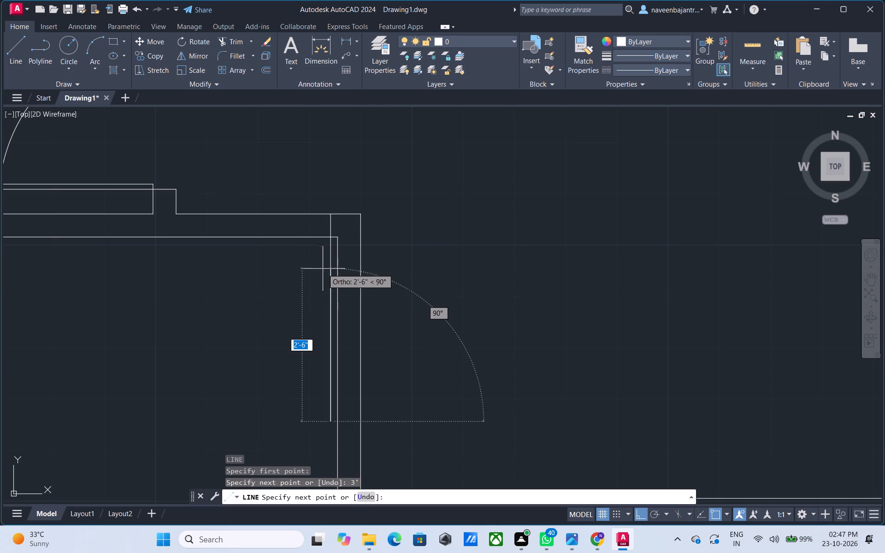
key("Escape")
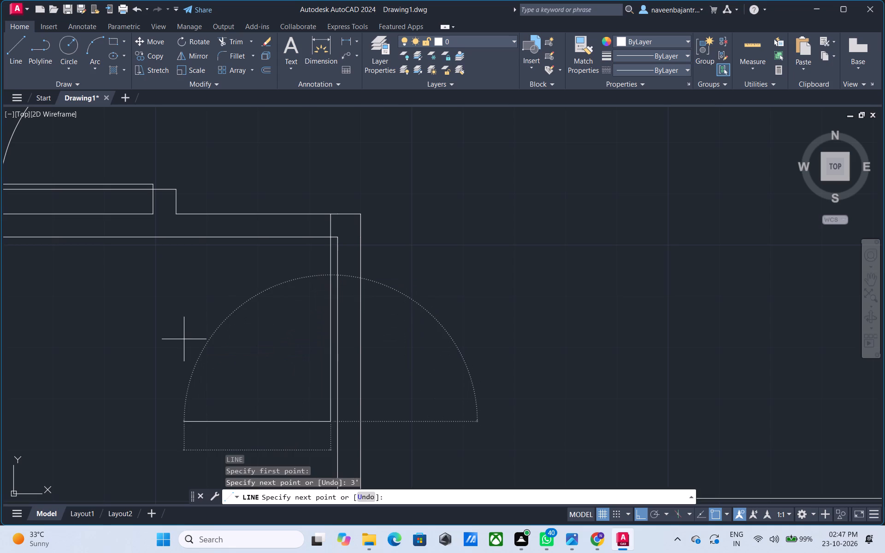
Offset the large room's door-leaf line 1" to the left to give the leaf its thickness.
type("o 1")
key("shift+quotedbl")
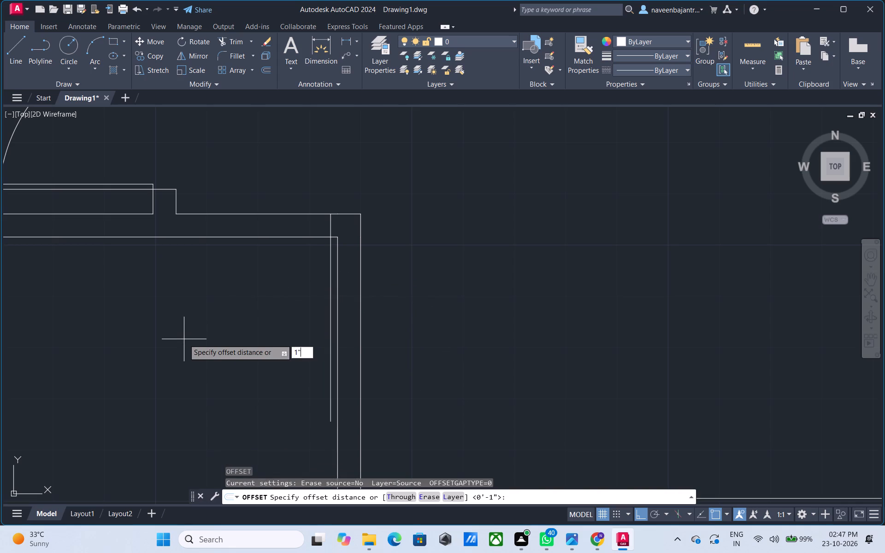
key("Return")
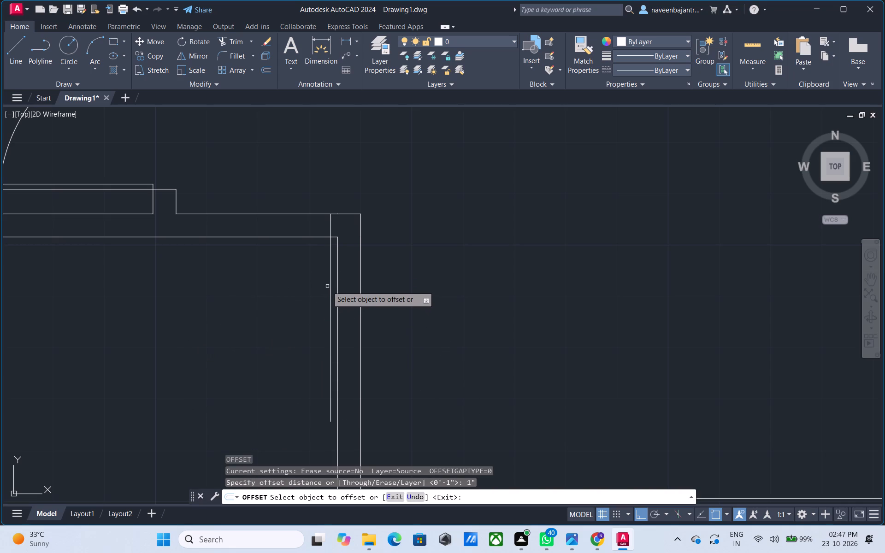
left_click(329, 280)
left_click(307, 298)
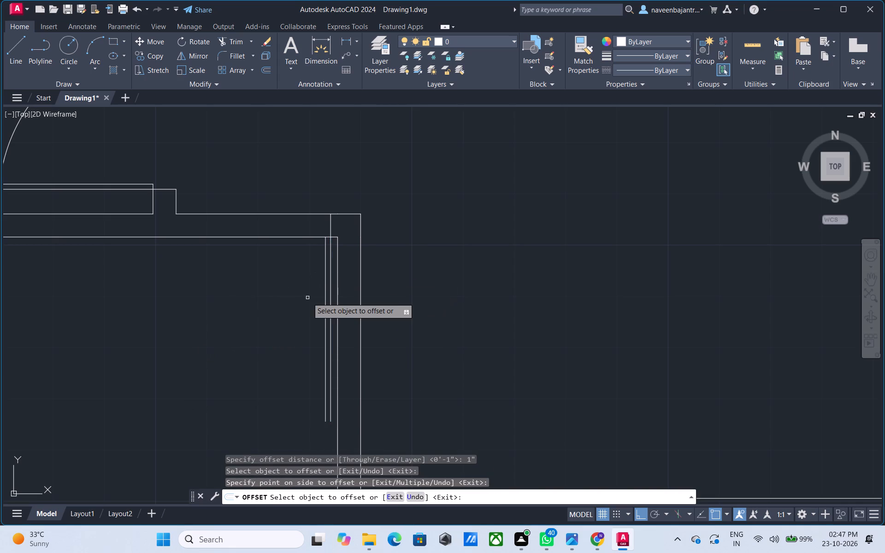
key("Escape")
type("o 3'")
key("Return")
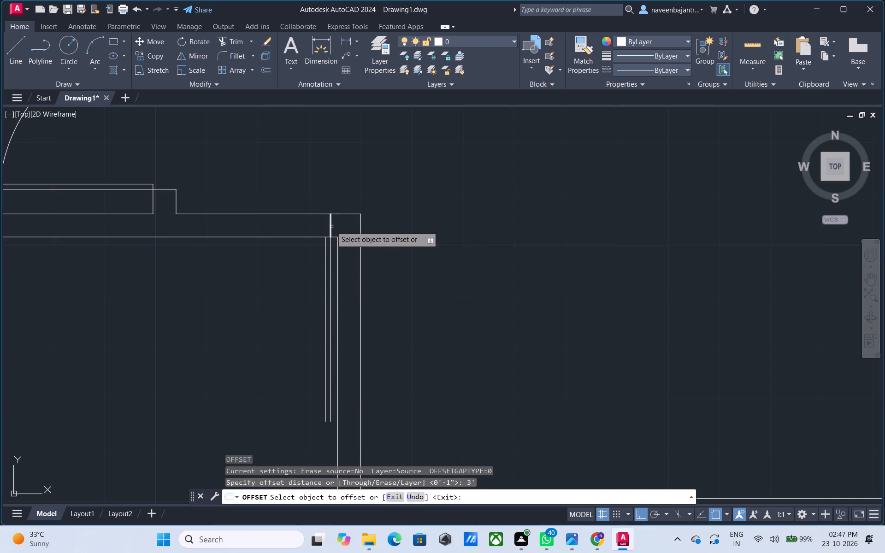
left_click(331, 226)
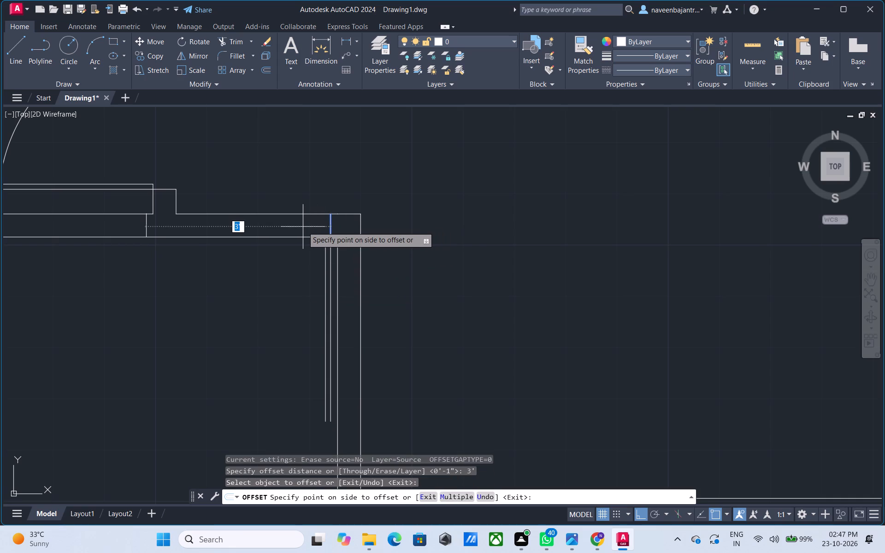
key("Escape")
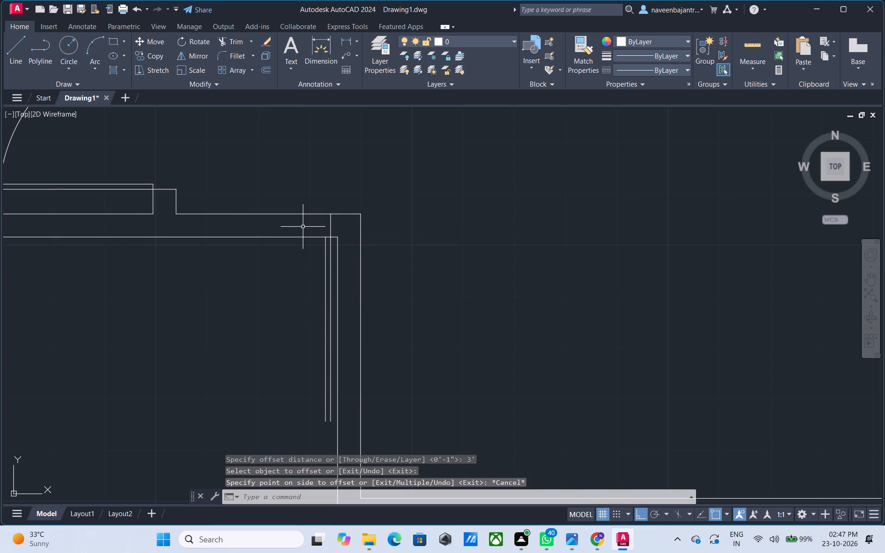
Draw a second vertical jamb line across the wall above the large room, just right of the small room's wall corner.
scroll(194, 235, "up", 1)
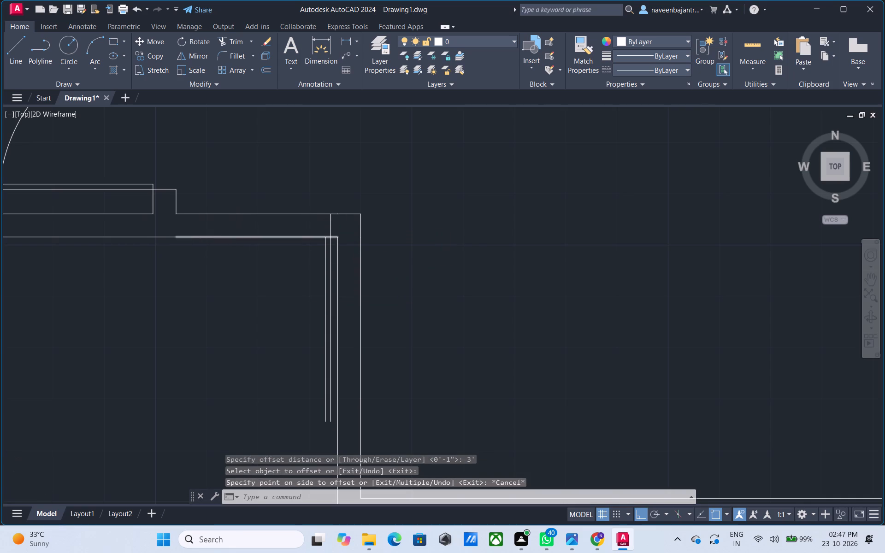
type("l")
key("space")
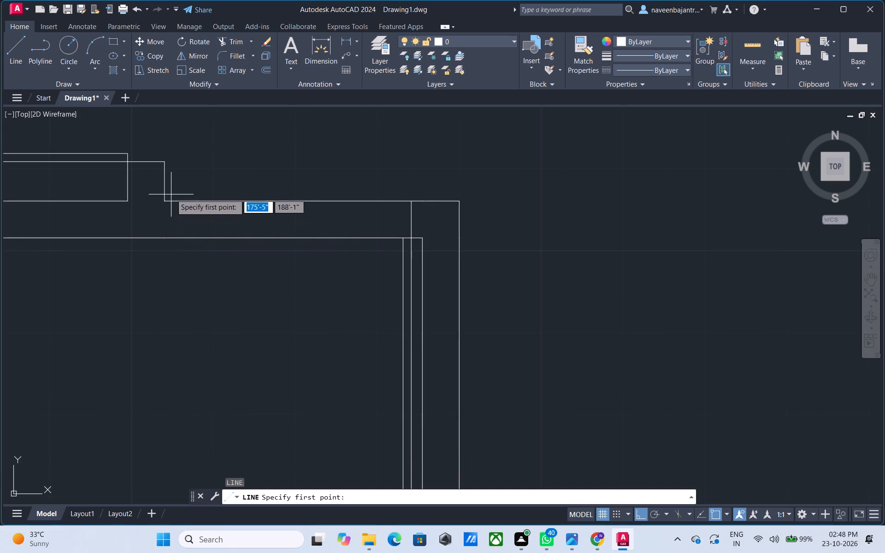
left_click(171, 192)
left_click(171, 252)
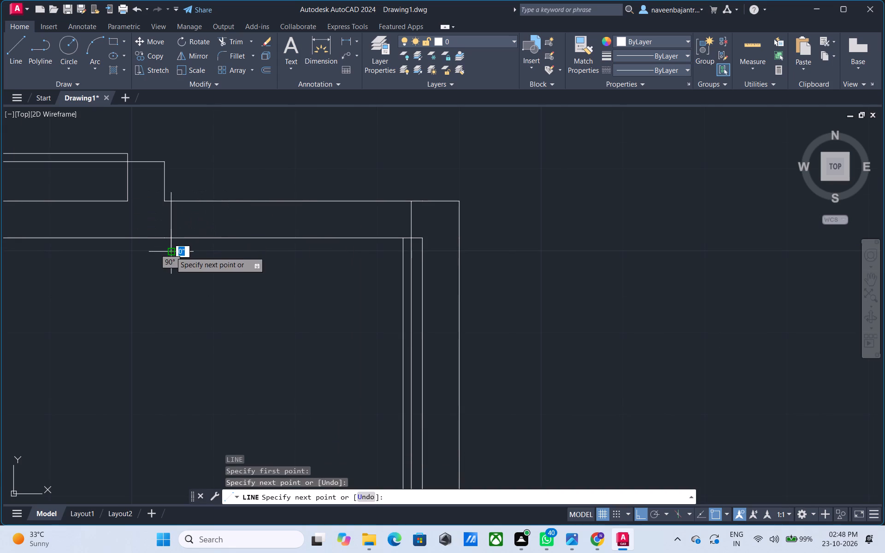
key("Escape")
Trim both overhanging ends of the second jamb line so it spans only between the two wall faces.
type("tr")
key("space")
left_click(171, 252)
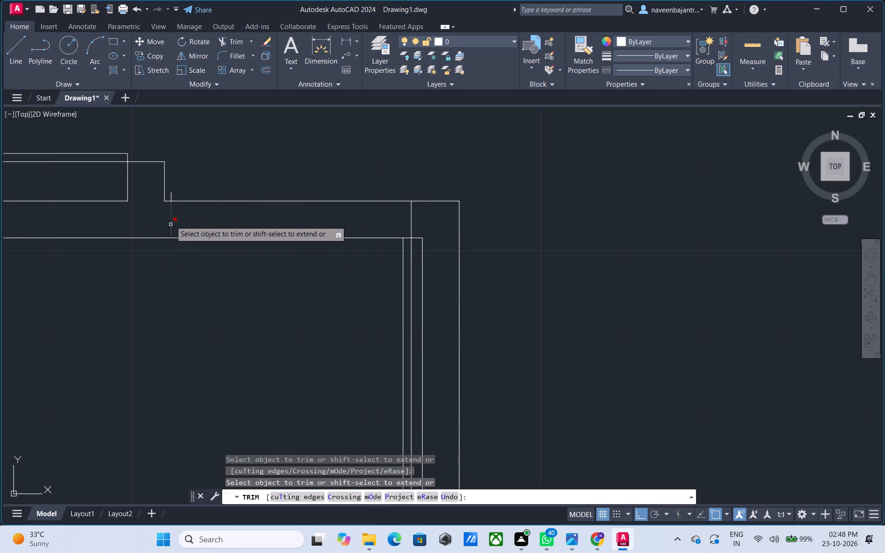
left_click(171, 194)
Trim both wall-face lines between the two jambs to open the doorway above the large room.
left_click(193, 201)
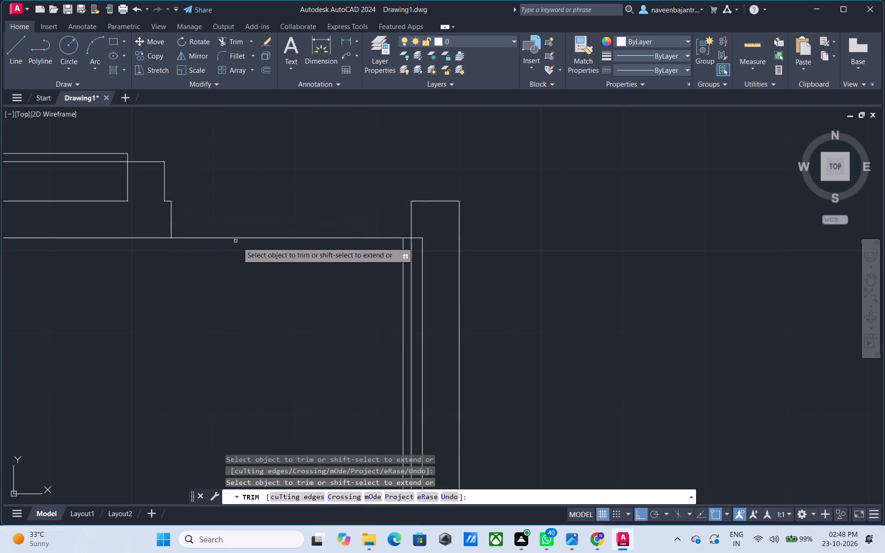
left_click(260, 238)
scroll(260, 238, "down", 2)
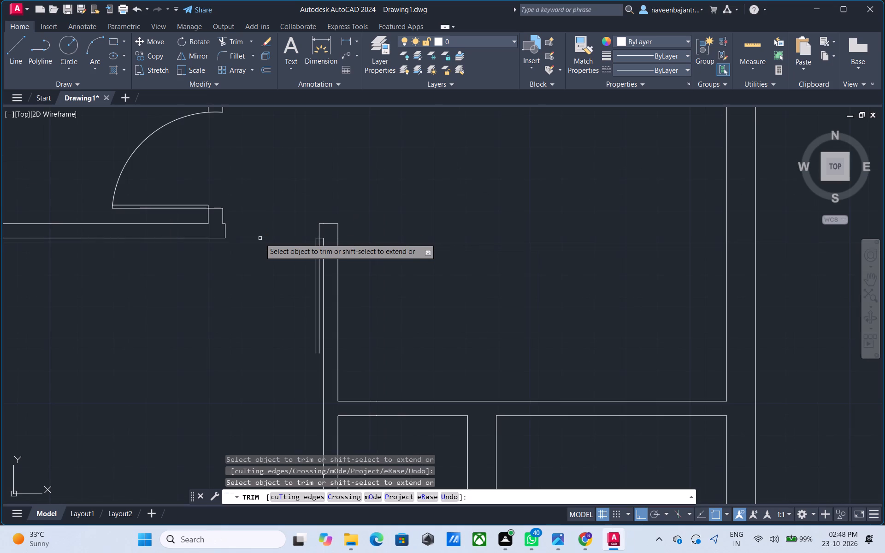
key("Escape")
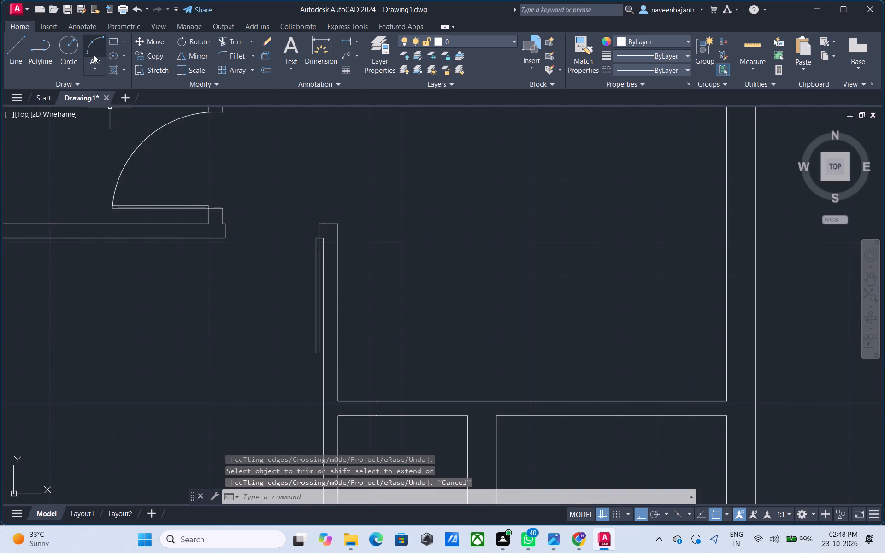
Draw a three-point swing arc from the door leaf's lower end through the opposite jamb's lower endpoint, ending at that jamb's upper endpoint.
left_click(94, 55)
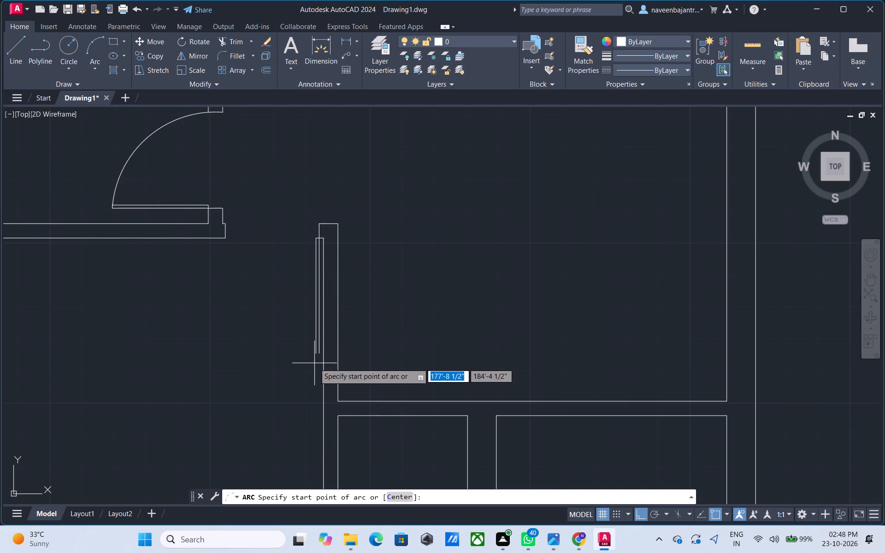
left_click(319, 356)
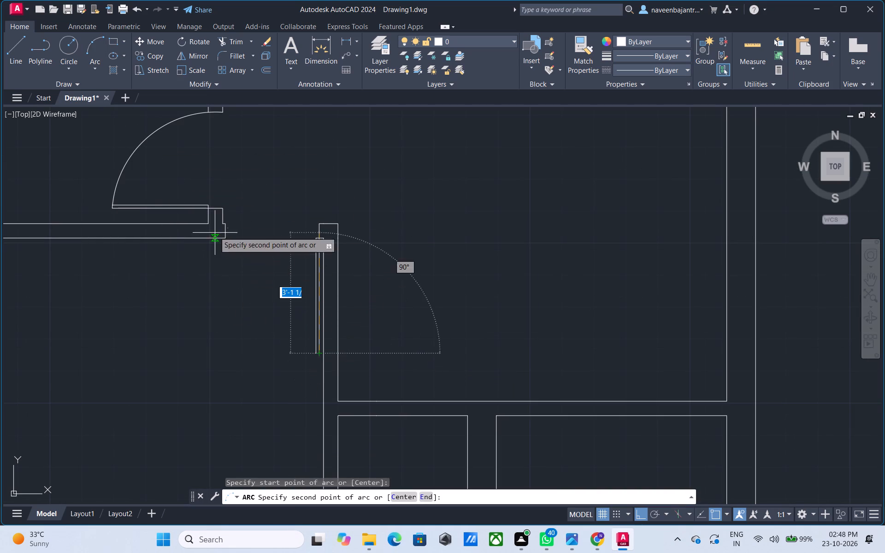
scroll(224, 237, "up", 4)
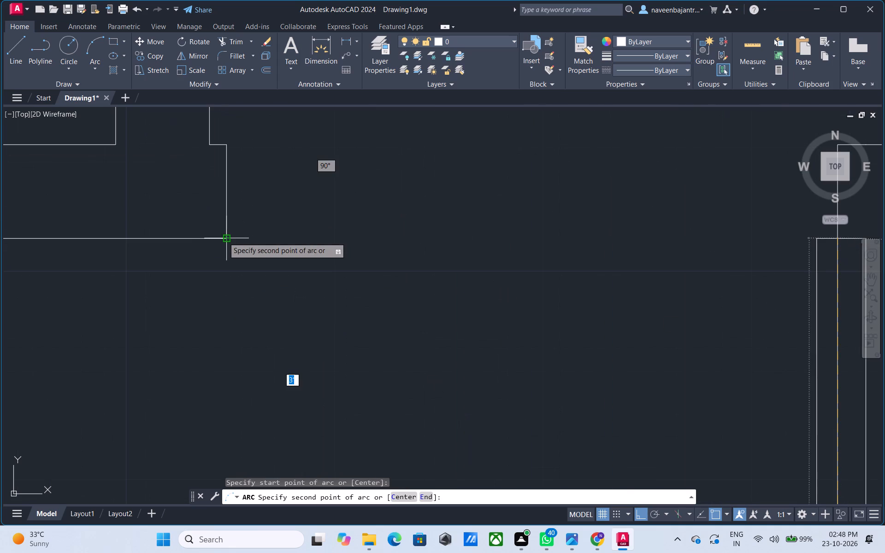
left_click(224, 237)
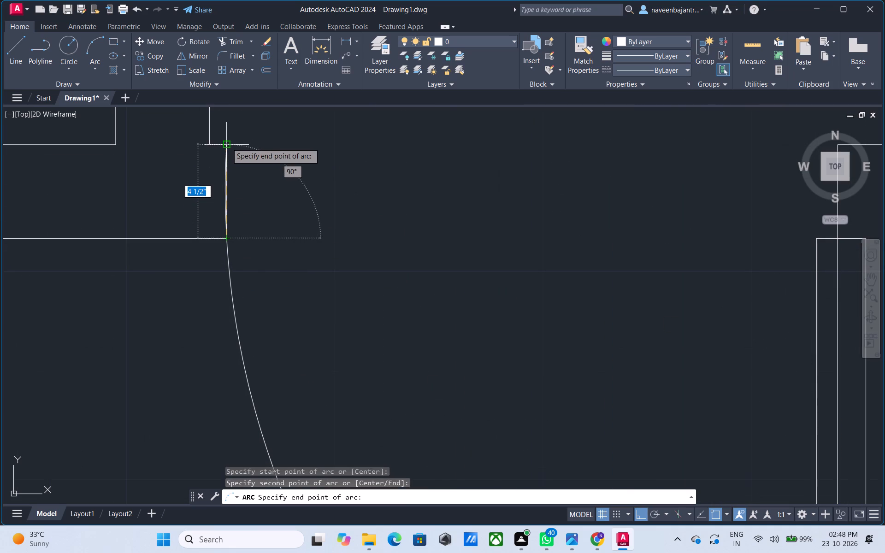
left_click(227, 143)
key("Escape")
Trim away the straight jamb line that overlaps the upper end of the large room's swing arc.
type("tr")
key("space")
scroll(228, 227, "up", 2)
left_click(223, 202)
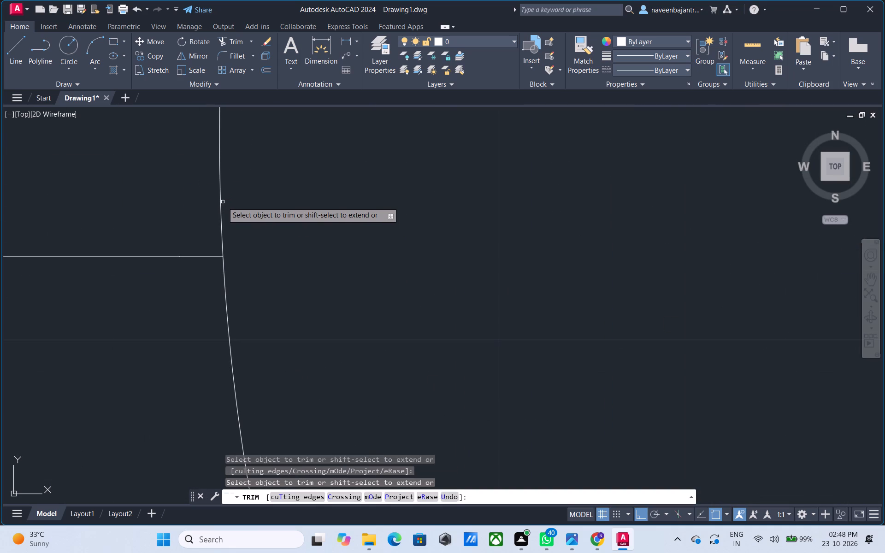
key("Escape")
Offset the plan's bottom boundary line and the left boundary line below the large room 3" inward.
scroll(224, 206, "down", 3)
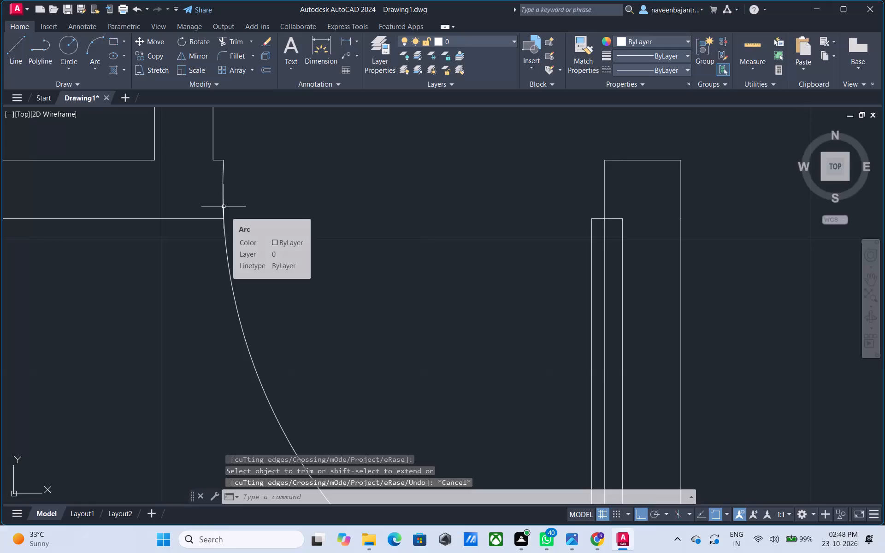
scroll(224, 206, "down", 4)
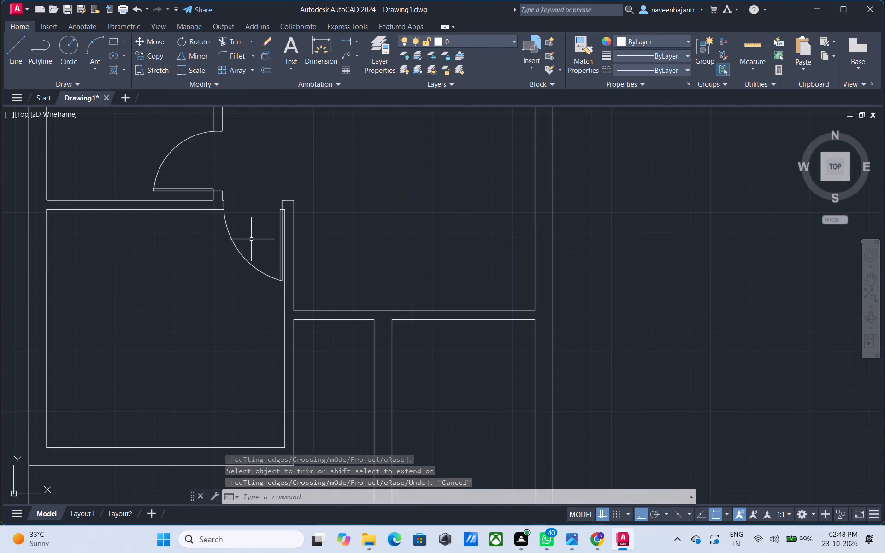
scroll(251, 241, "down", 2)
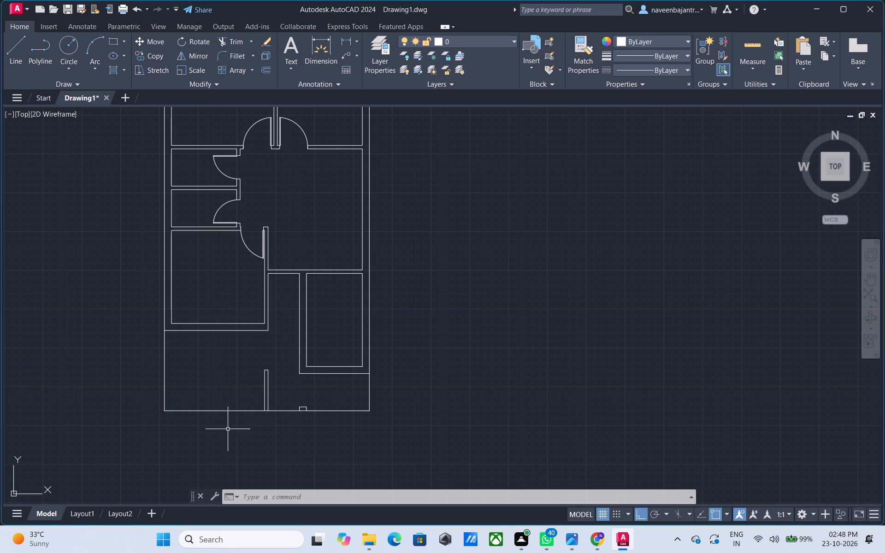
scroll(228, 434, "up", 2)
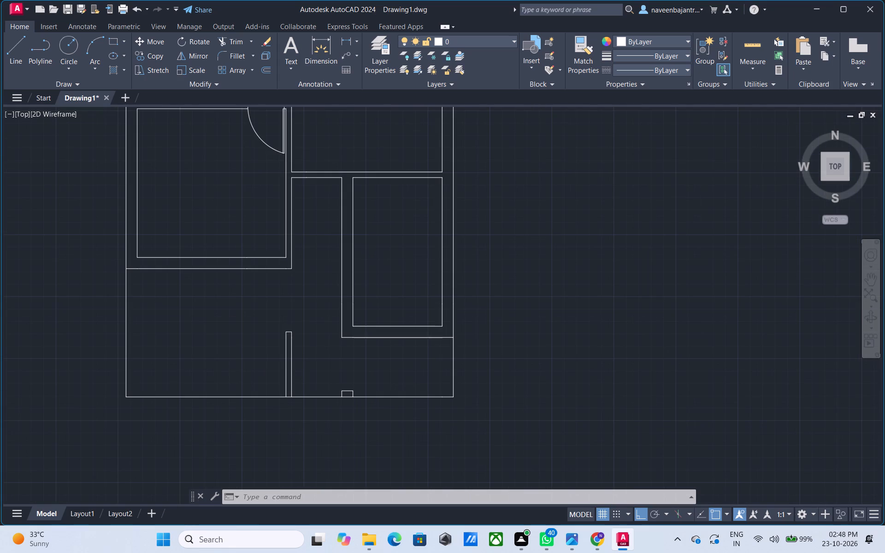
key("Escape")
key("Escape")
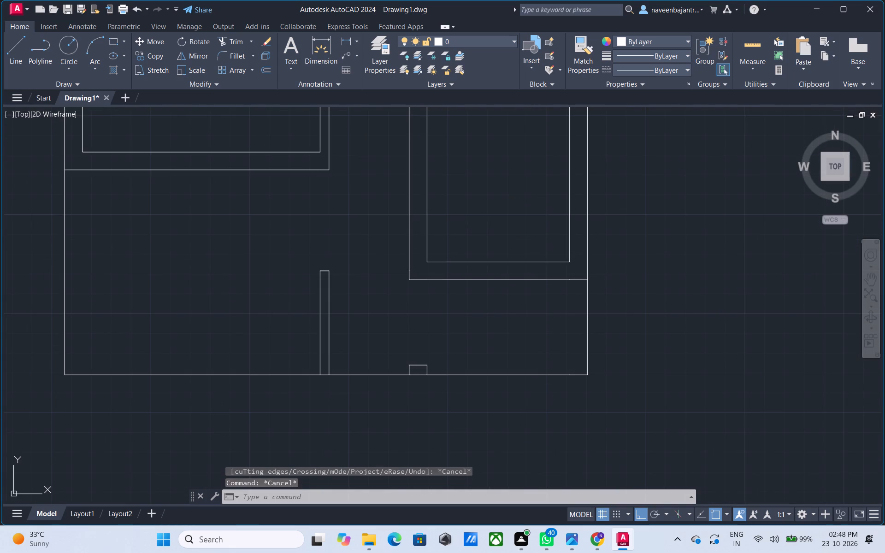
type("o 3")
key("shift+quotedbl")
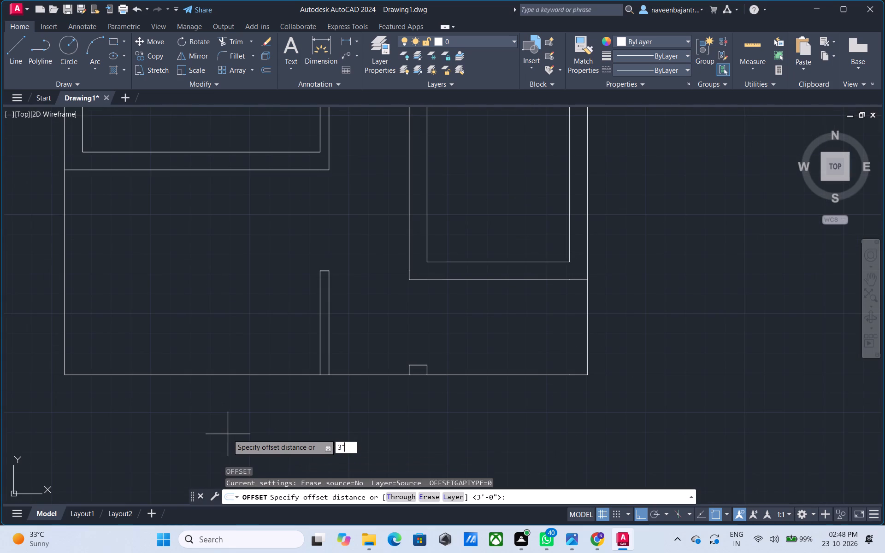
key("Return")
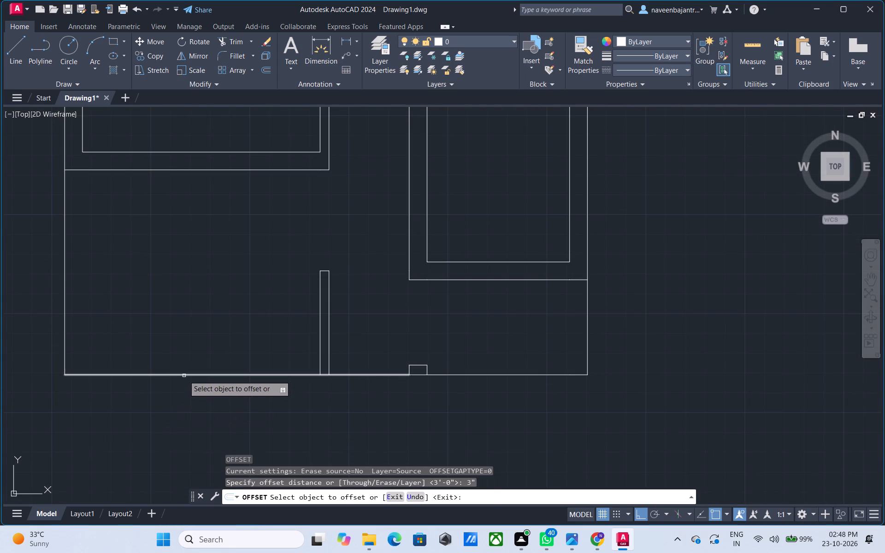
left_click(184, 376)
left_click(185, 357)
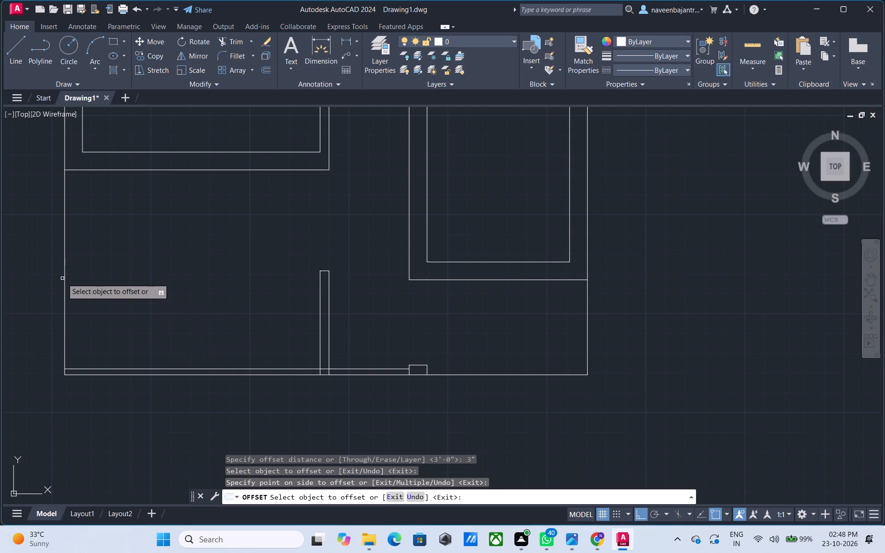
left_click(64, 282)
left_click(88, 286)
key("Escape")
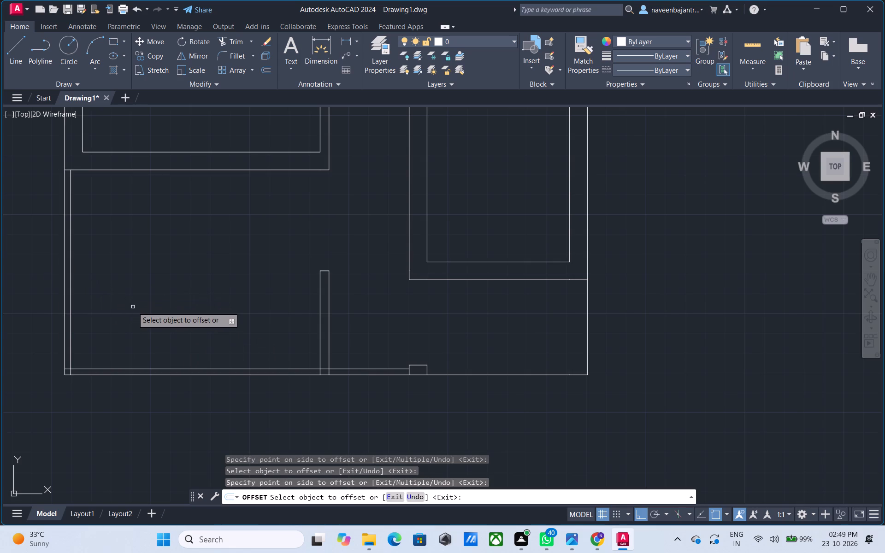
Trim the offset bottom boundary line so it ends at the left face of the short wall stub.
type("tr")
key("space")
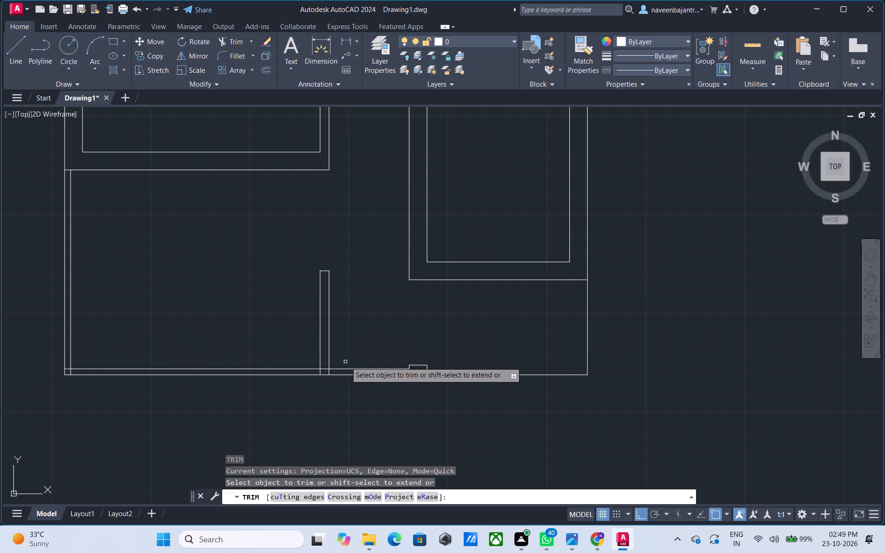
left_click(350, 369)
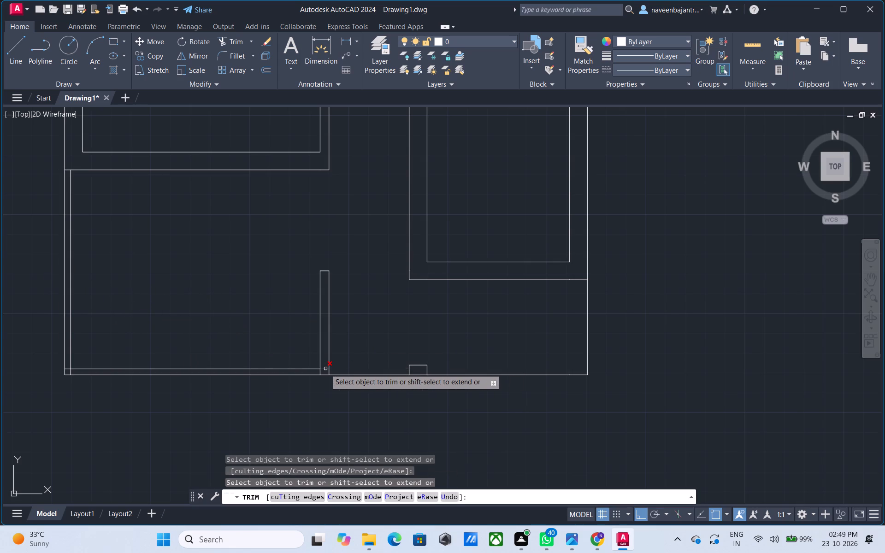
left_click(325, 369)
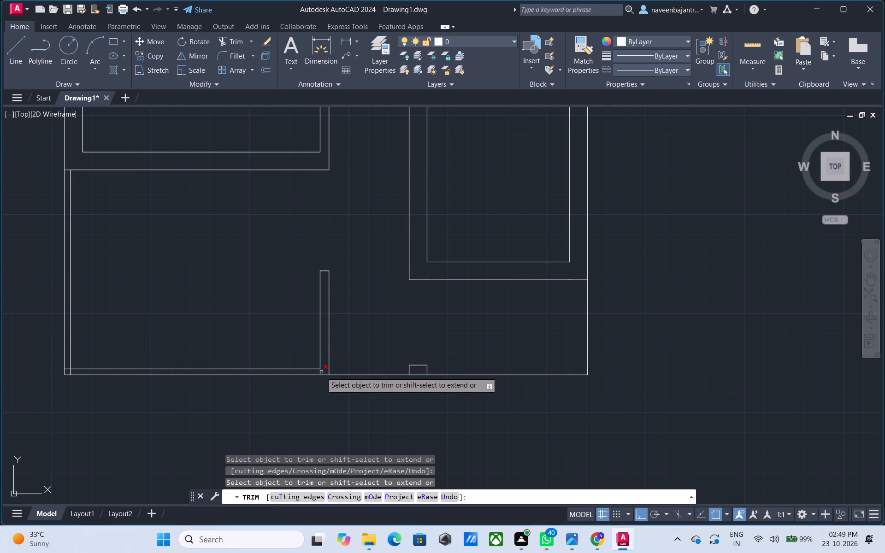
key("Escape")
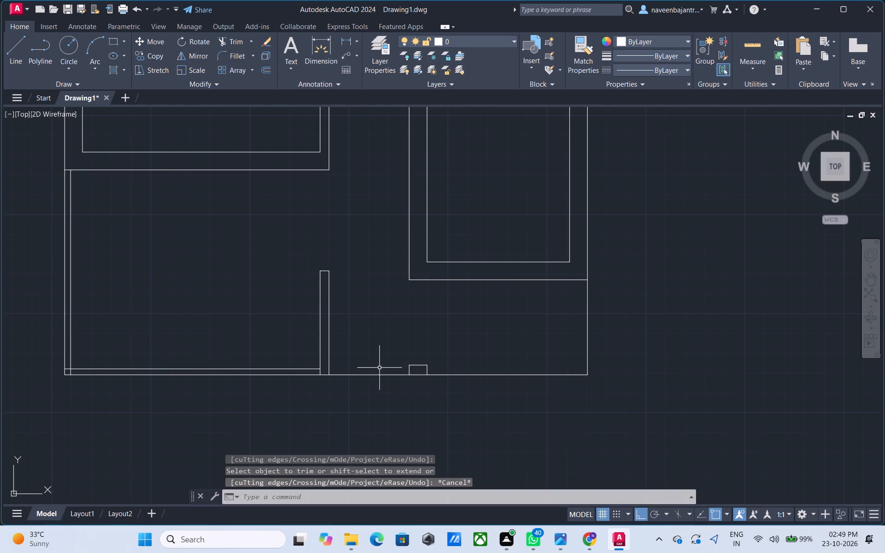
Examine the overall floor plan and the front area along its bottom boundary.
scroll(379, 368, "down", 3)
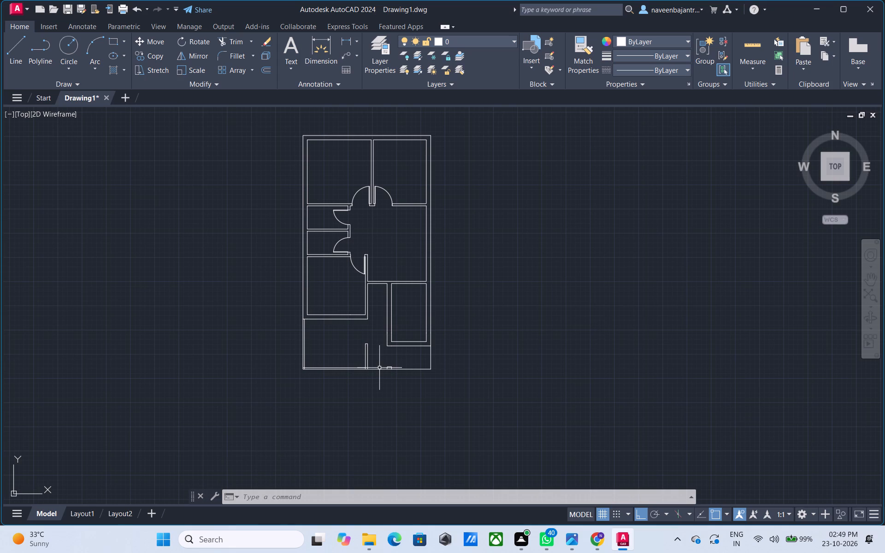
scroll(379, 368, "up", 3)
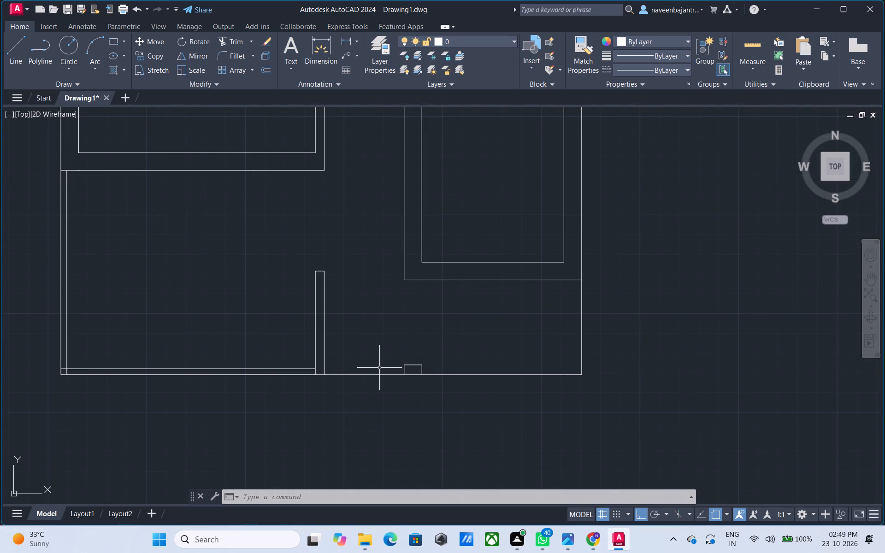
key("Escape")
scroll(584, 372, "down", 3)
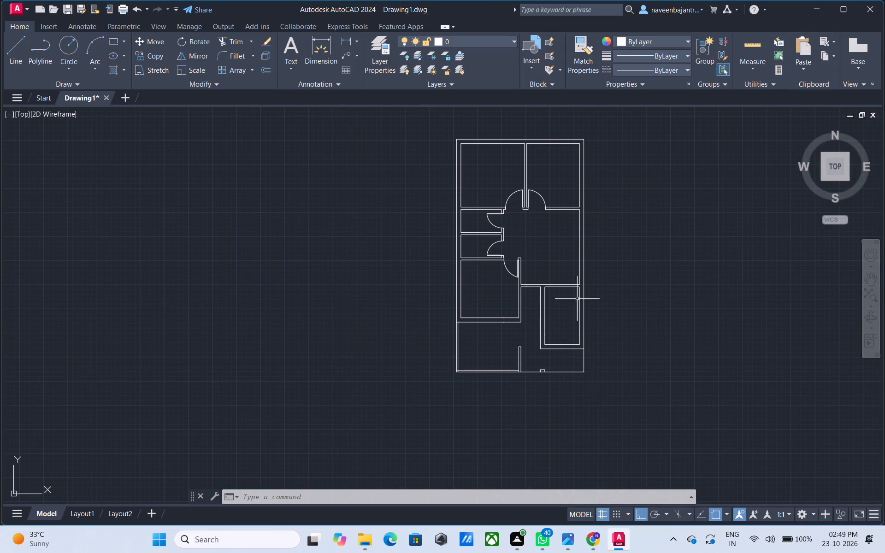
scroll(616, 125, "up", 1)
scroll(614, 155, "down", 1)
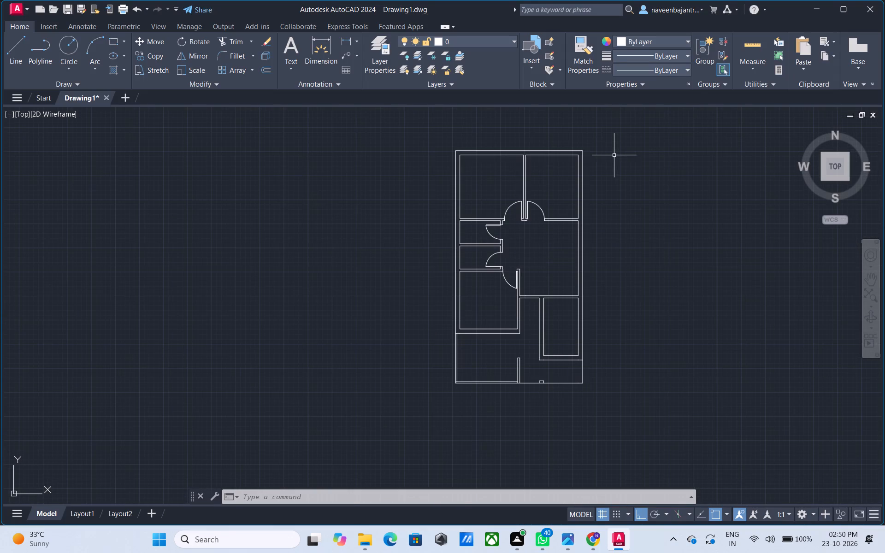
scroll(607, 249, "up", 1)
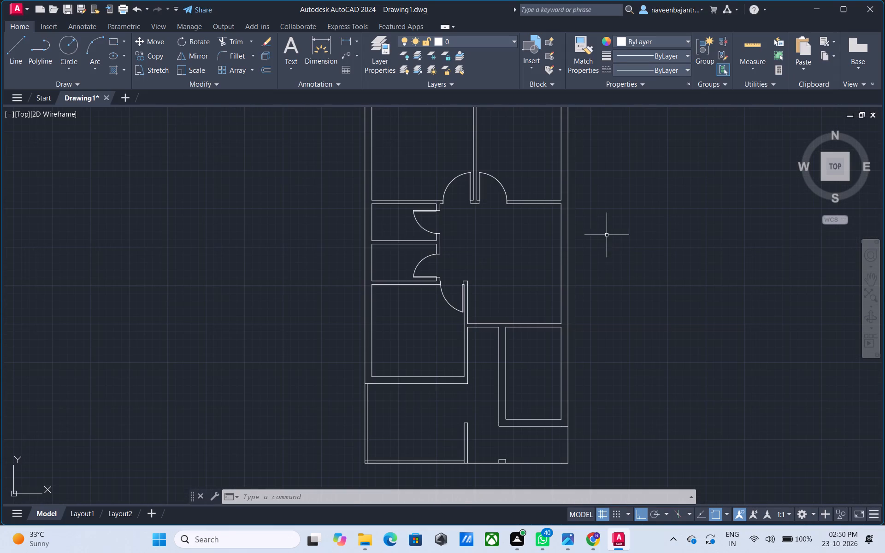
middle_click_drag(602, 215, 598, 227)
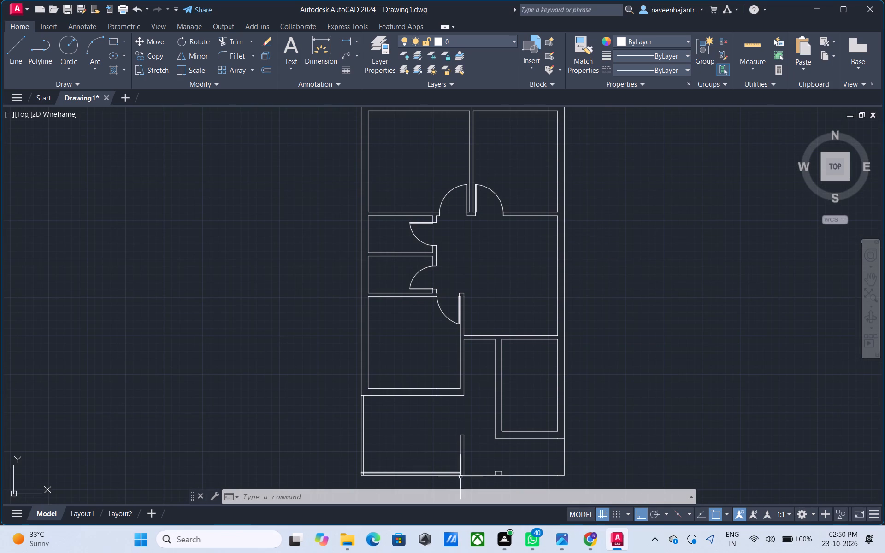
Draw a horizontal line across the short wall stub at the bottom boundary, slightly below the stub's top end.
scroll(472, 476, "up", 2)
key("Escape")
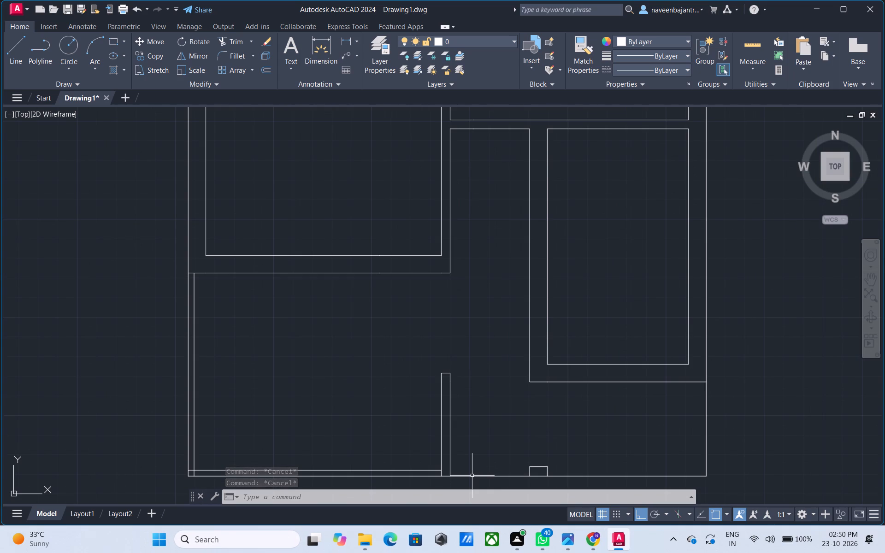
type("l")
key("space")
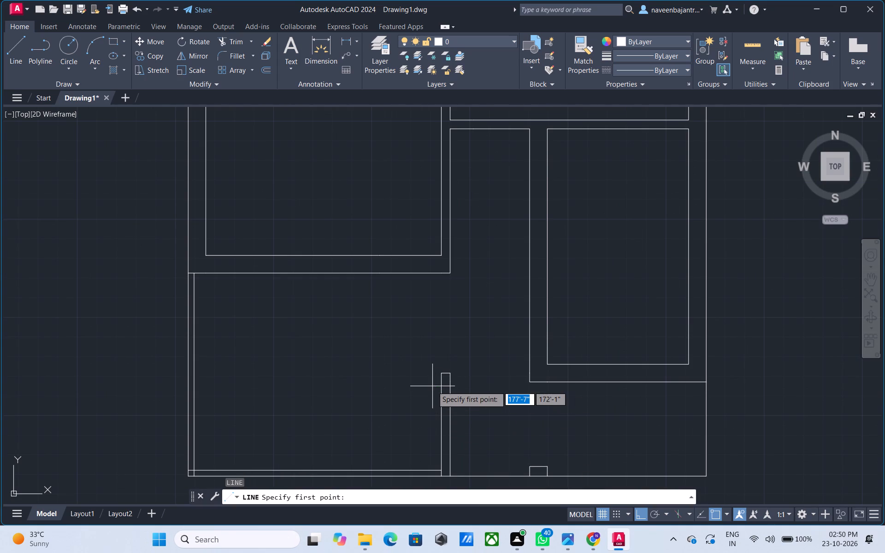
left_click(432, 386)
left_click(492, 388)
key("Escape")
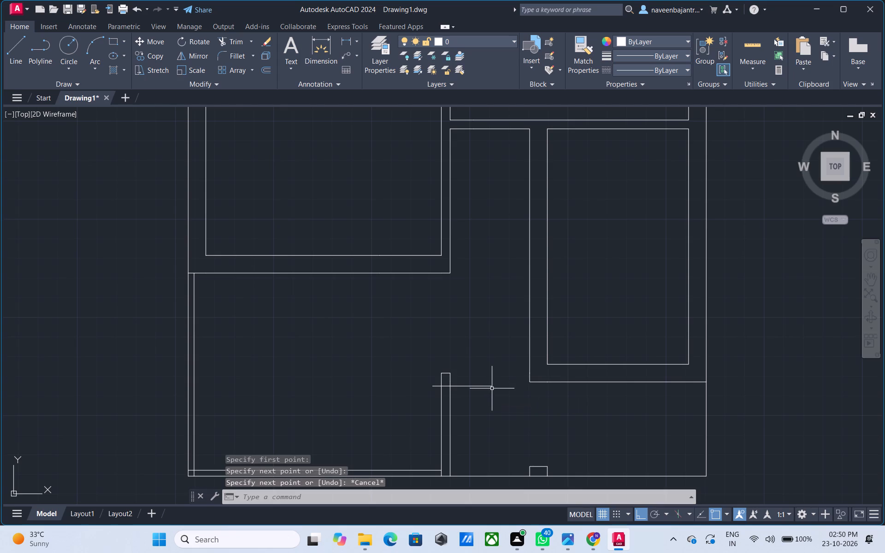
Trim off the stub's top above the new line and the line's overhangs, leaving a shorter closed wall stub.
type("tr")
key("space")
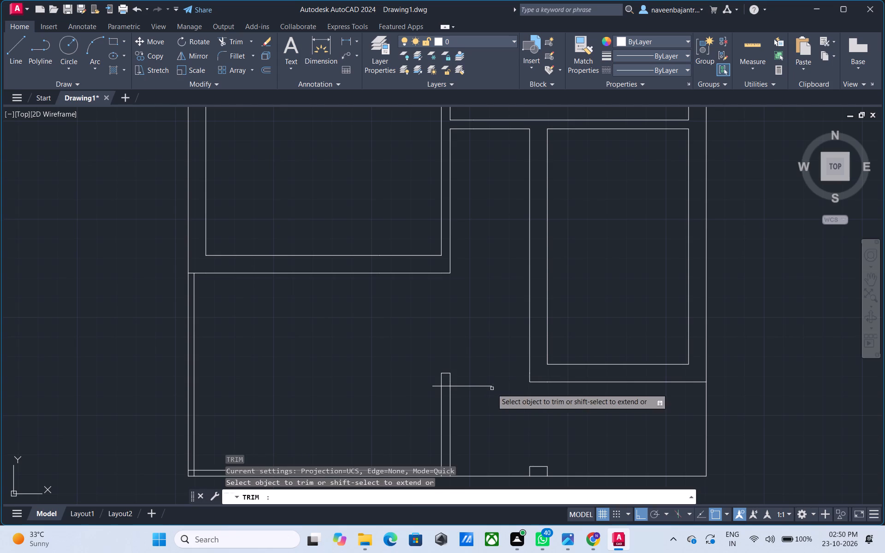
left_click(448, 381)
left_click(446, 371)
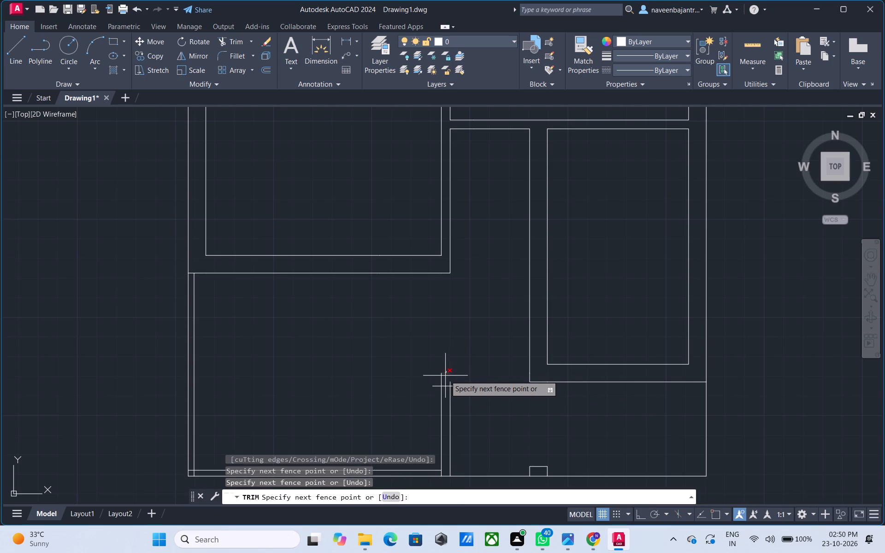
left_click(445, 376)
left_click(440, 376)
left_click(435, 388)
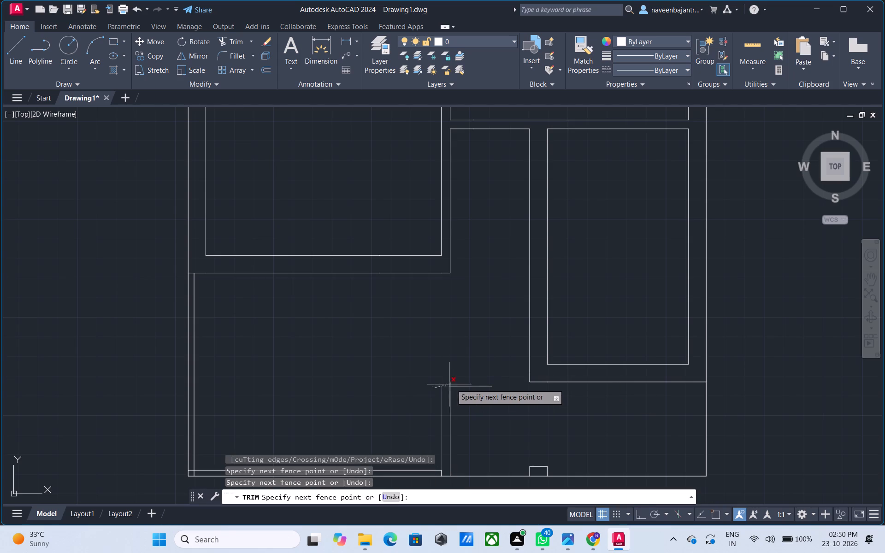
left_click(454, 382)
left_click(455, 385)
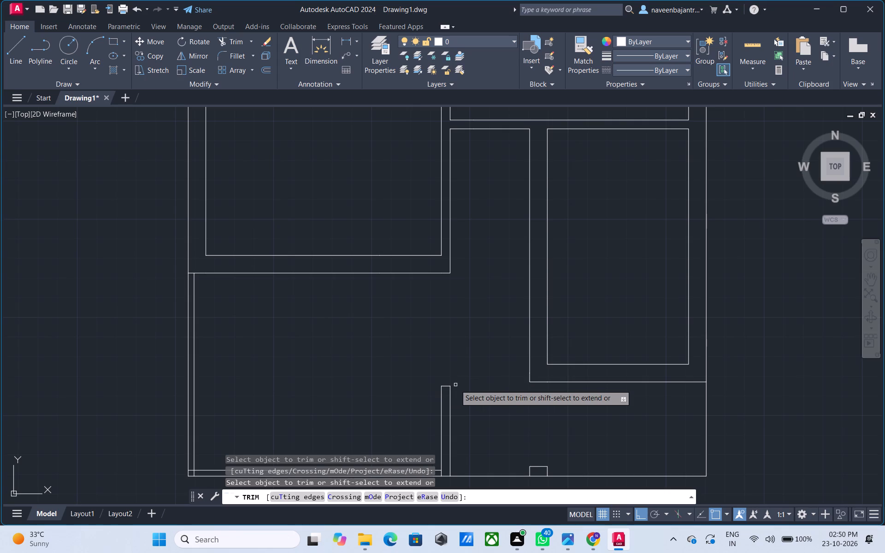
Draw a 3' vertical line upward from the top right corner of the short wall stub as the entrance door leaf.
key("Escape")
type("l")
key("space")
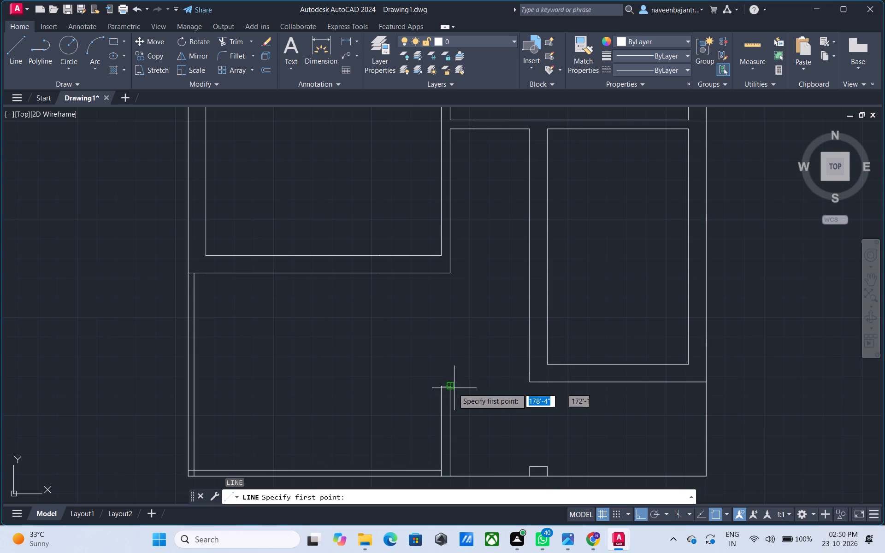
left_click(453, 388)
type("2.")
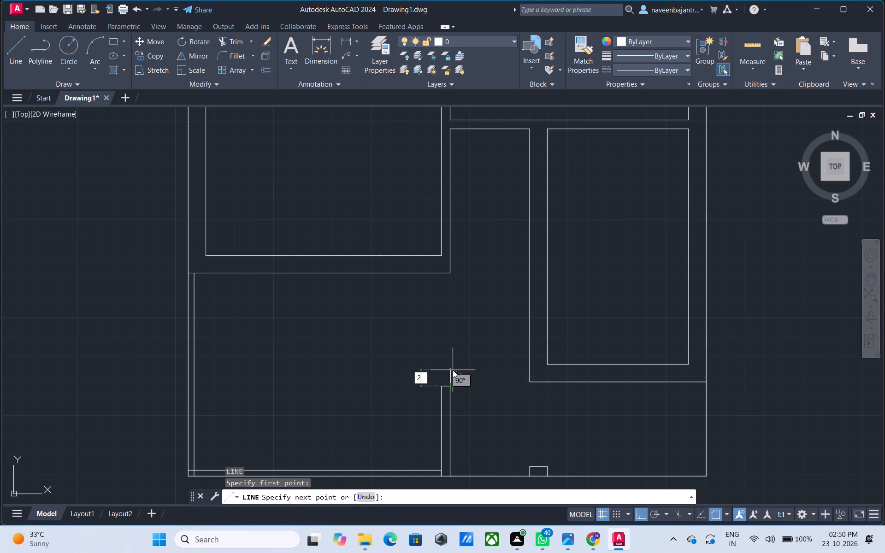
key("BackSpace")
key("BackSpace")
type("3'")
key("Return")
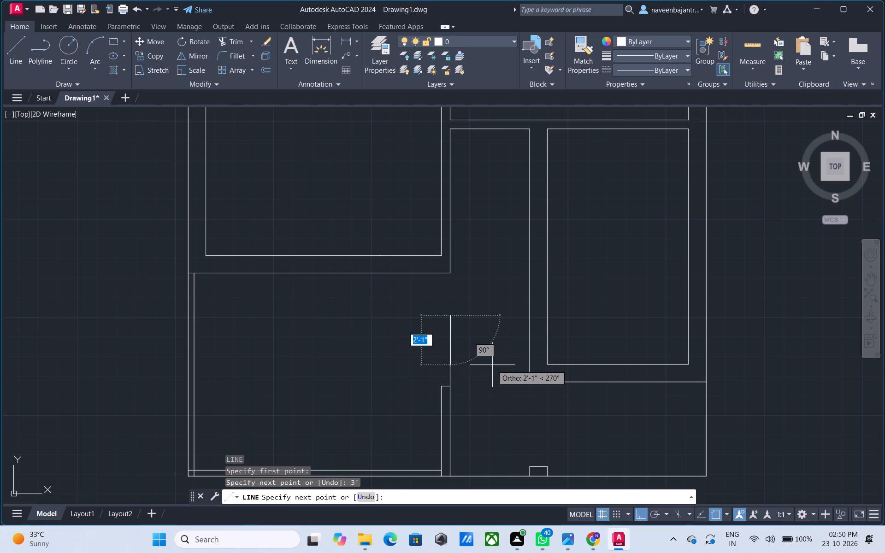
key("Escape")
Offset the 3' door leaf line 1" to its right.
type("o")
key("space")
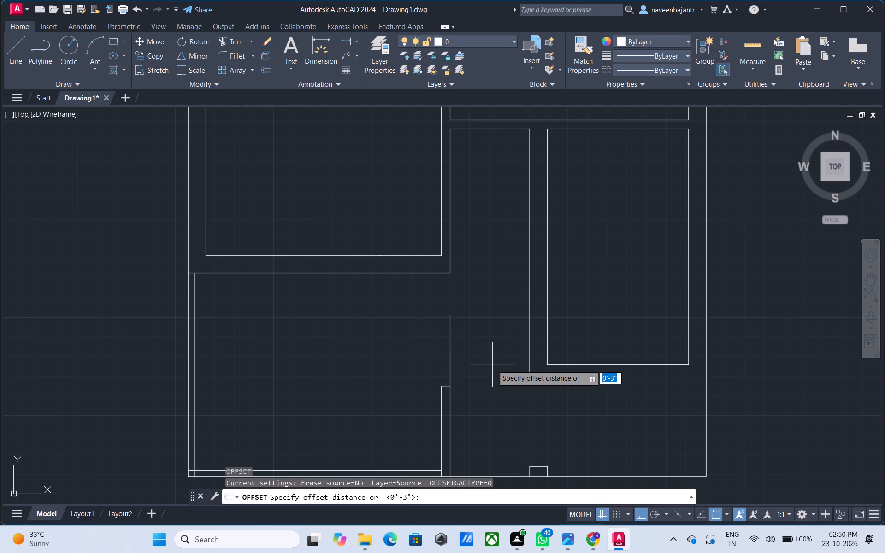
type("1\"")
key("Return")
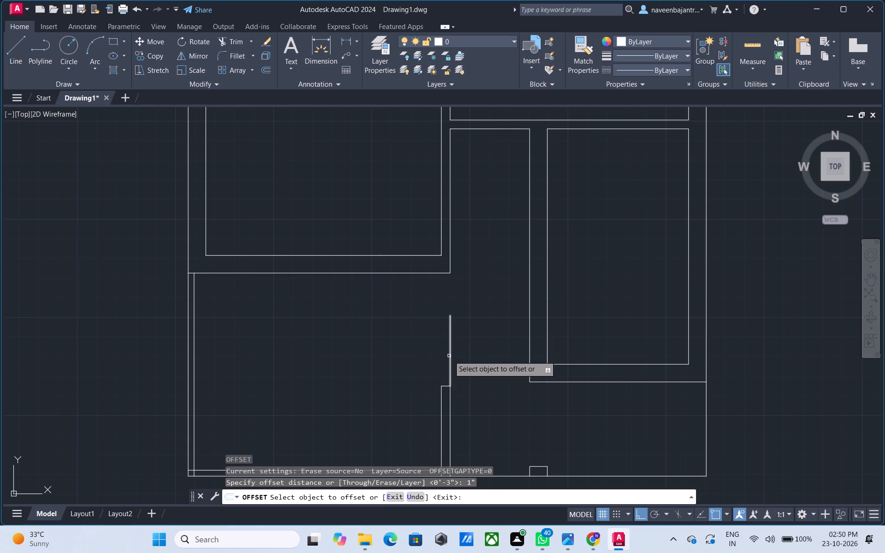
left_click(449, 356)
left_click(469, 364)
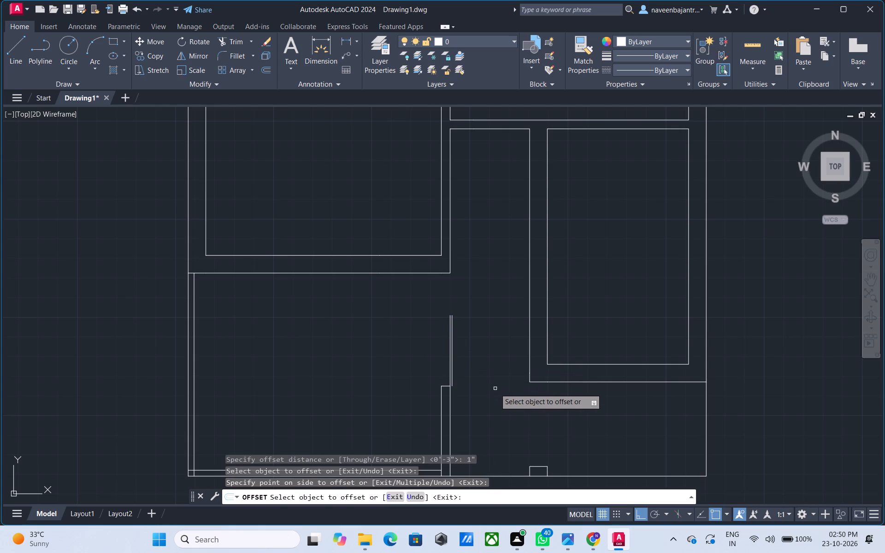
key("Escape")
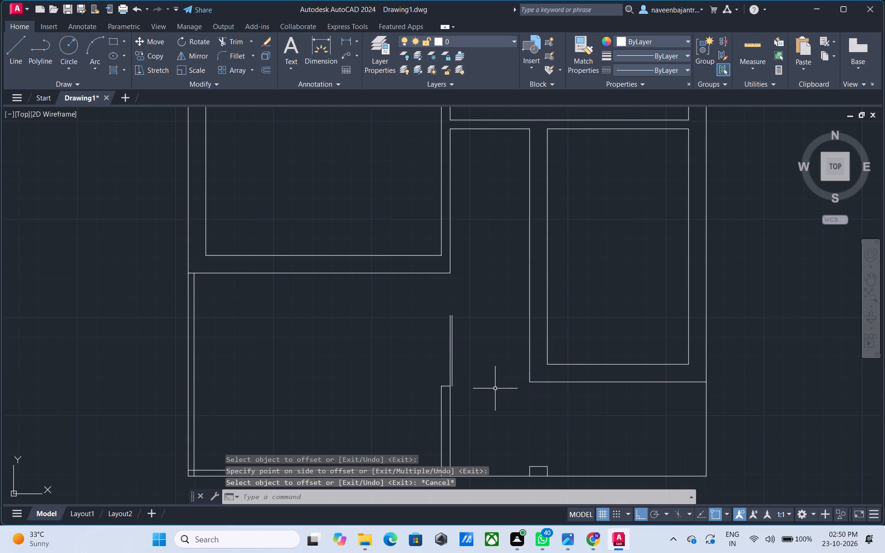
Close the bottom end of the door leaf with a short horizontal line between its two vertical lines.
scroll(468, 406, "up", 2)
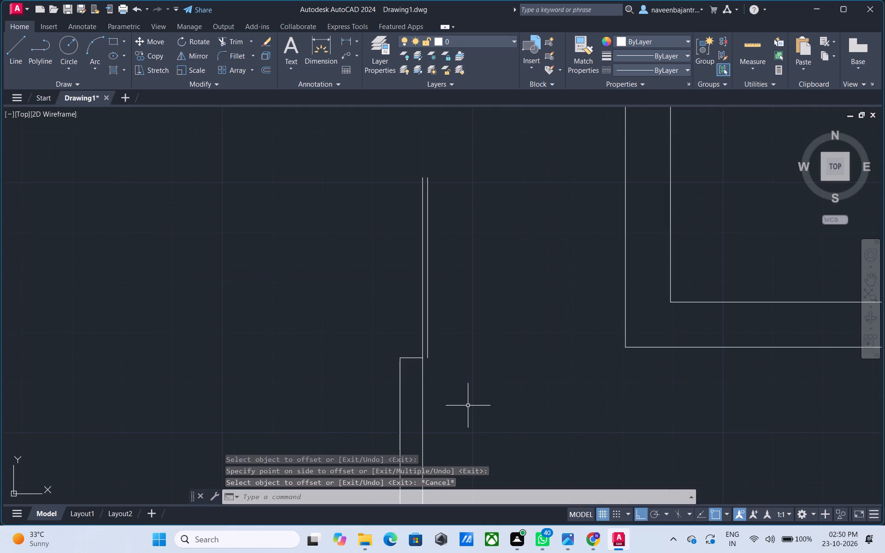
key("Escape")
type("l")
key("space")
scroll(445, 399, "up", 2)
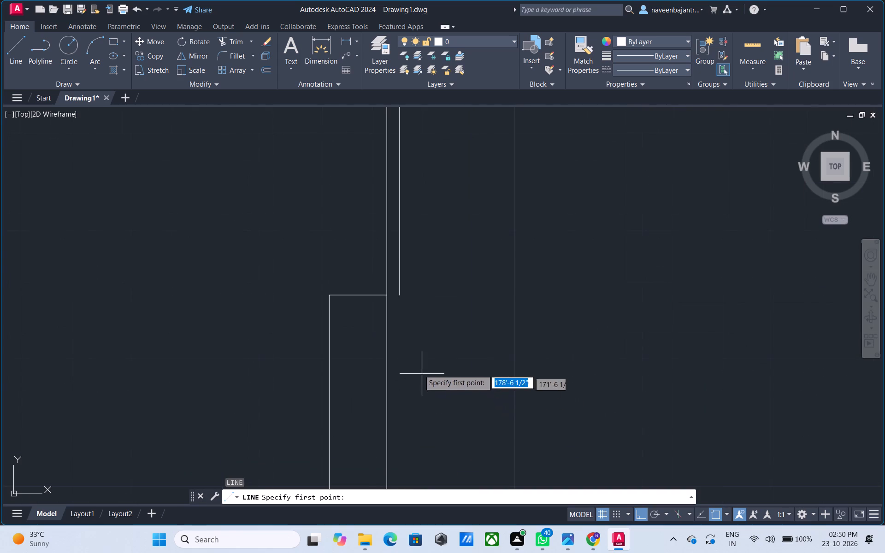
left_click(400, 293)
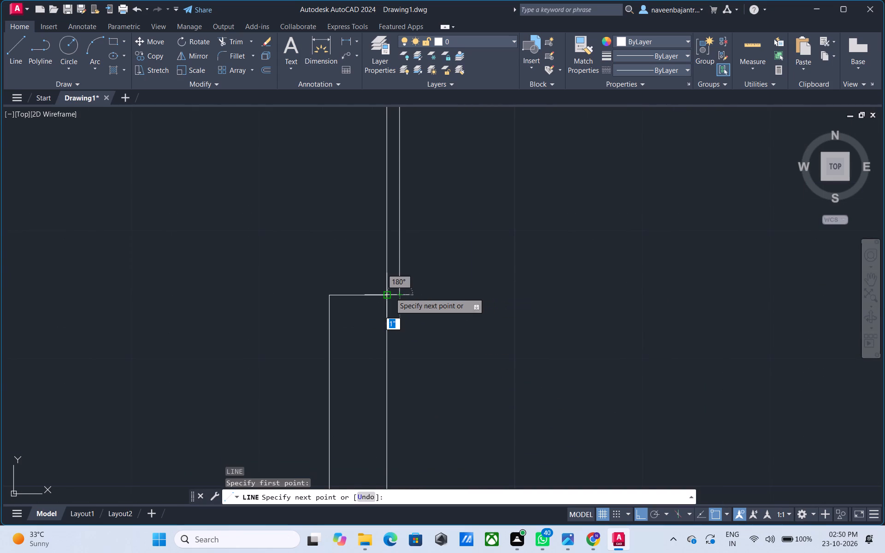
left_click(390, 293)
key("Escape")
scroll(390, 293, "down", 3)
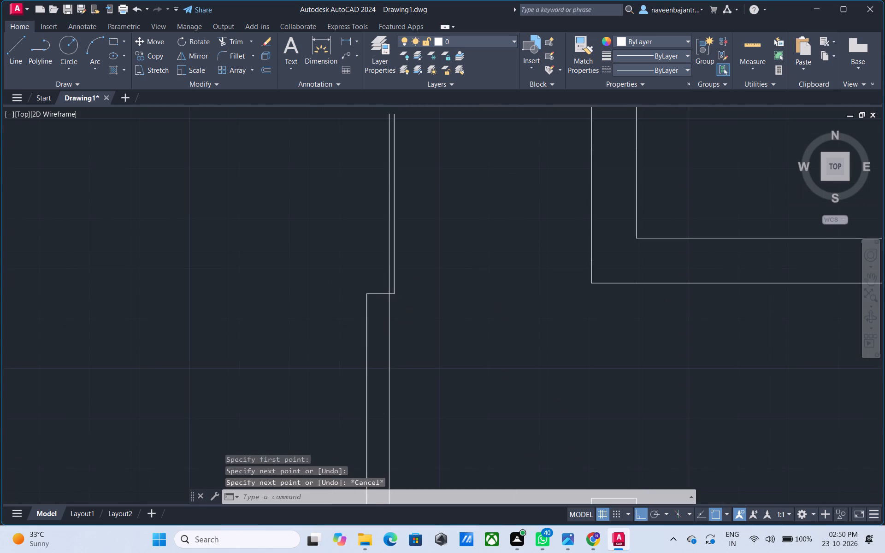
Draw the door swing as a three-point arc from the leaf's top to the lower left outer corner of the right-hand room.
left_click(92, 43)
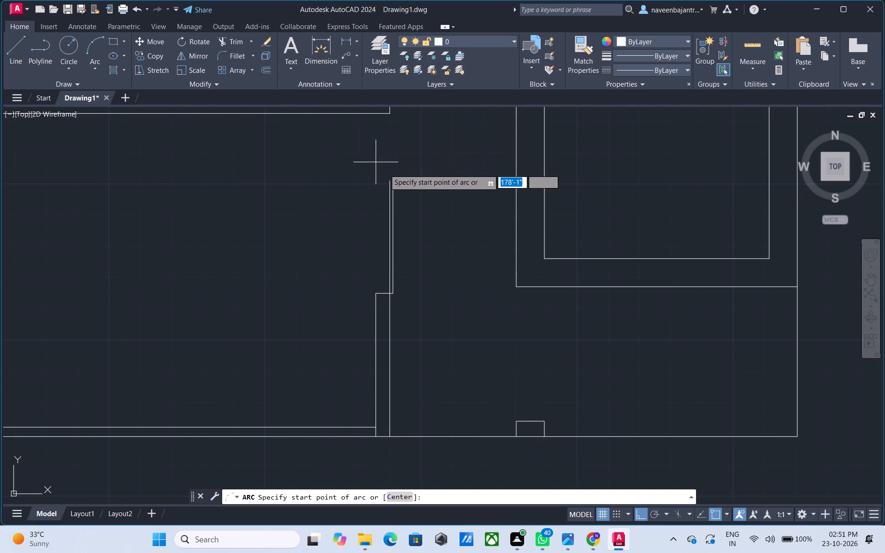
left_click(389, 181)
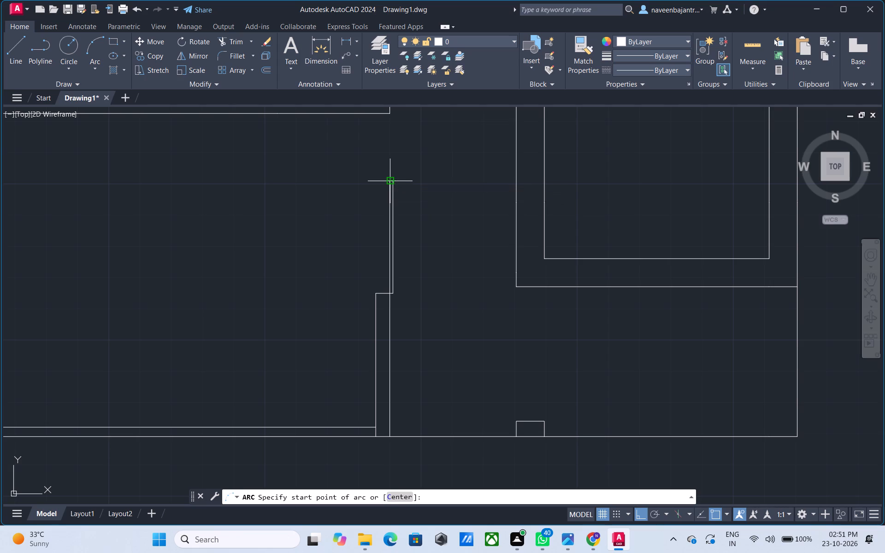
left_click(515, 275)
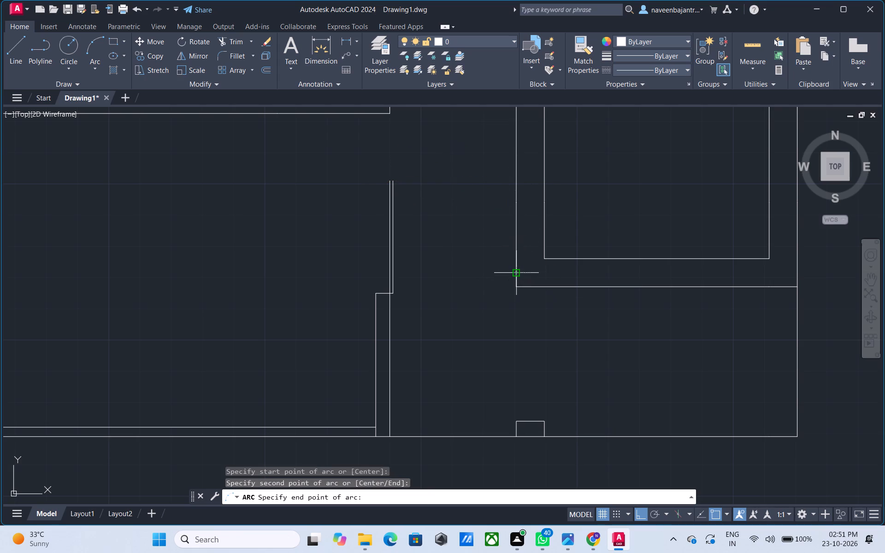
left_click(516, 288)
key("Escape")
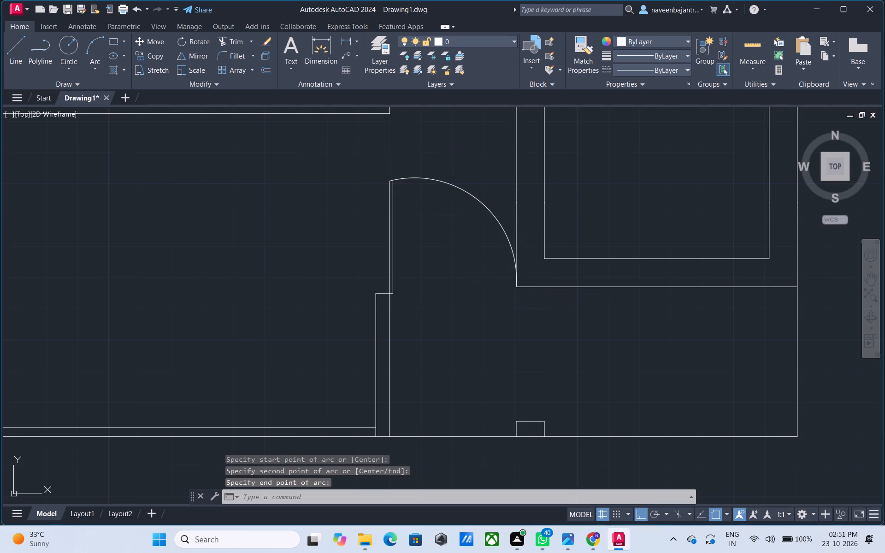
Examine the new entrance door and the overall floor plan with its rooms and doors.
scroll(516, 288, "down", 3)
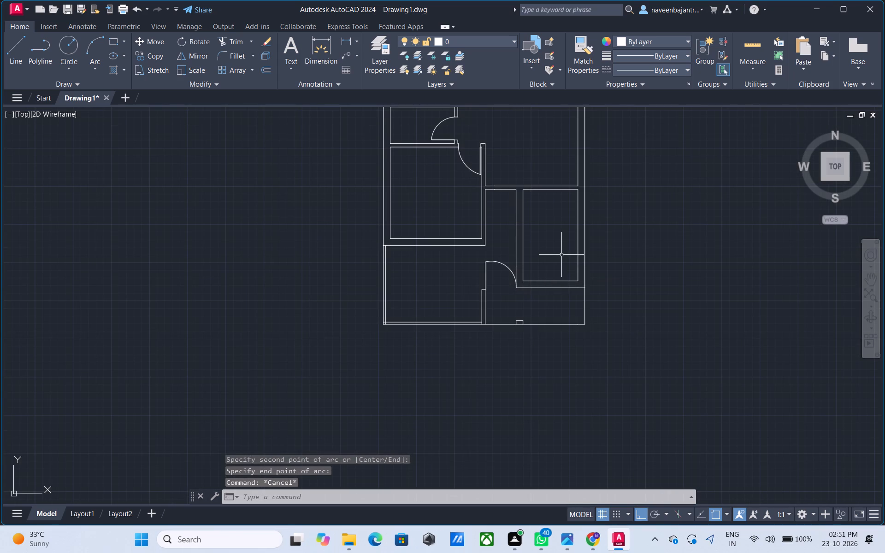
scroll(560, 260, "up", 1)
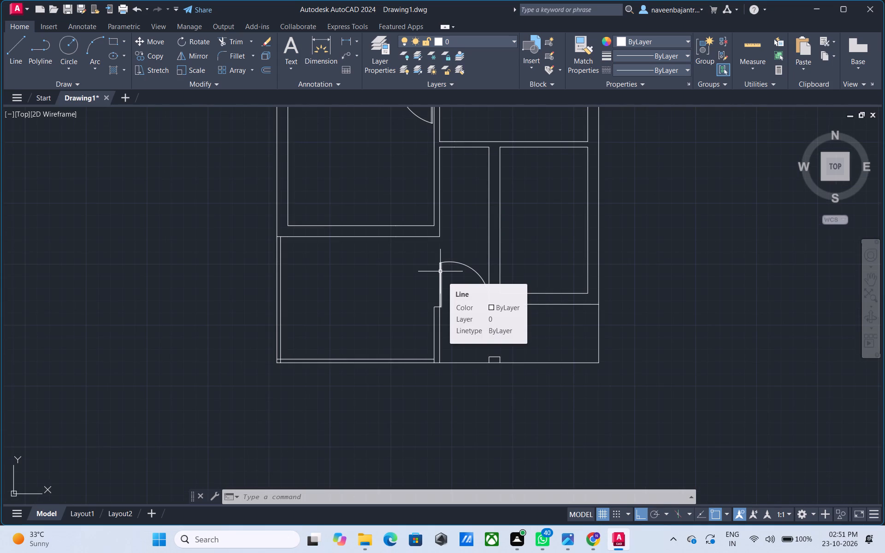
scroll(531, 118, "up", 1)
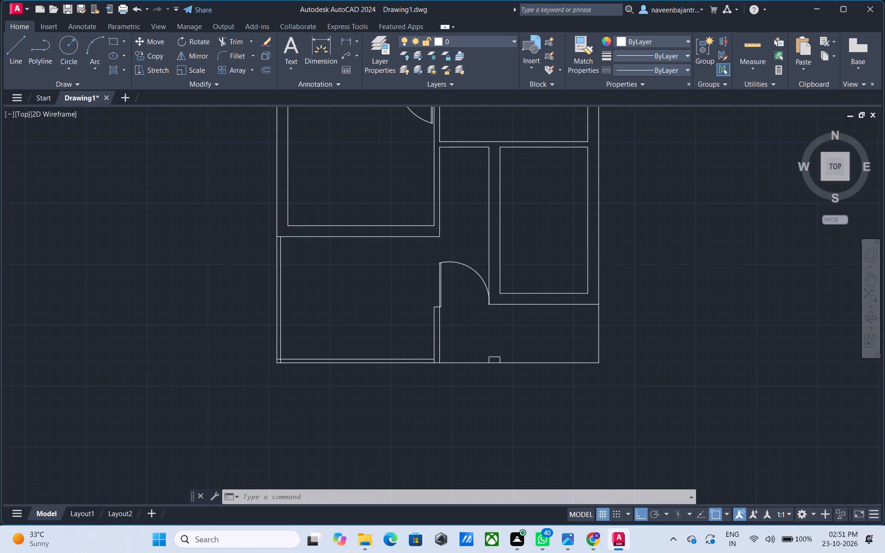
scroll(531, 118, "up", 1)
scroll(531, 118, "down", 3)
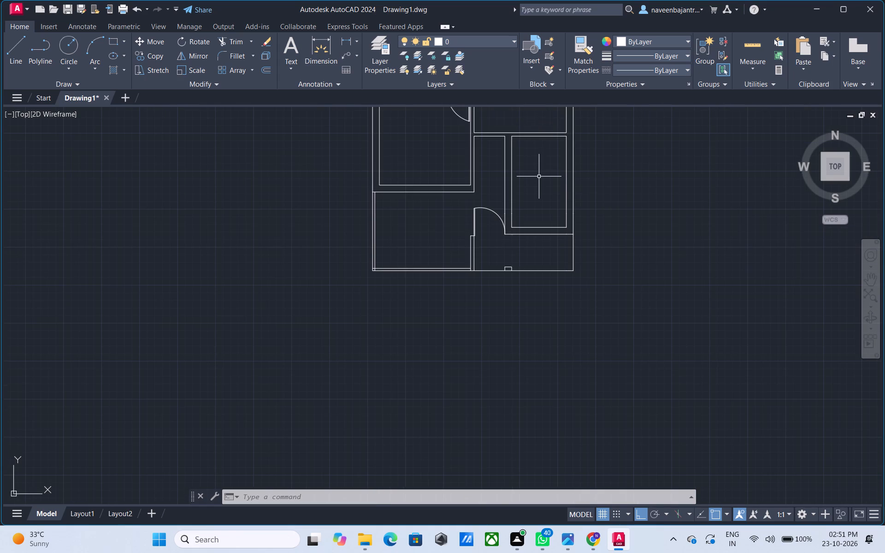
middle_click_drag(538, 194, 537, 197)
middle_click_drag(537, 197, 494, 376)
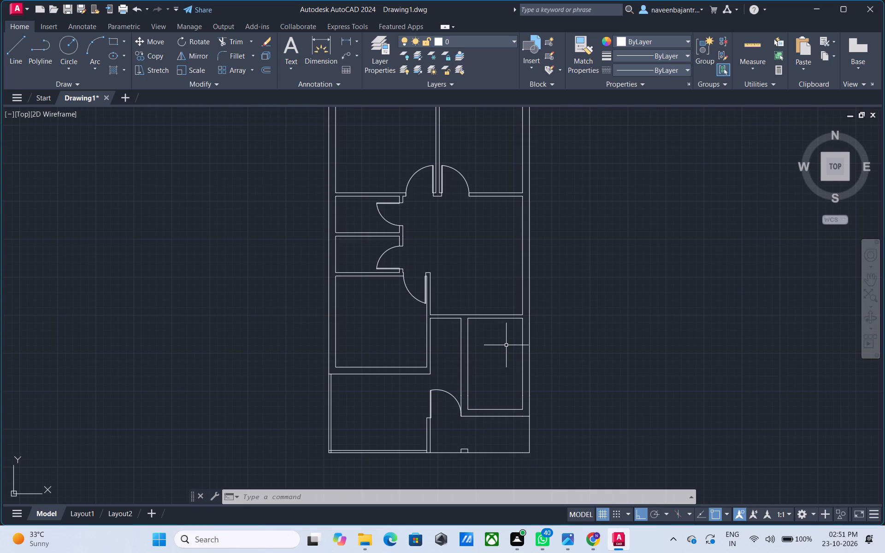
Draw a short vertical line across the horizontal wall above the lower right room, slightly right of that room's left wall.
scroll(506, 345, "up", 1)
key("Escape")
type("l")
key("space")
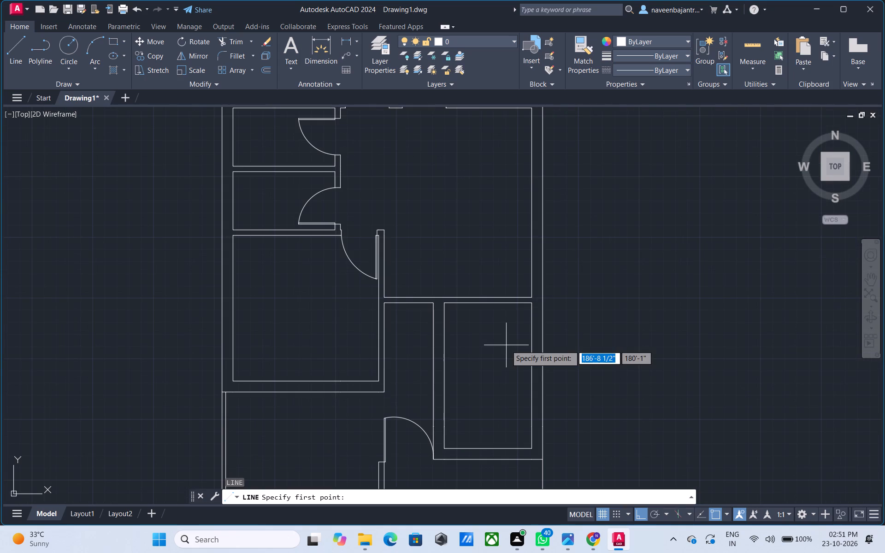
scroll(473, 334, "up", 1)
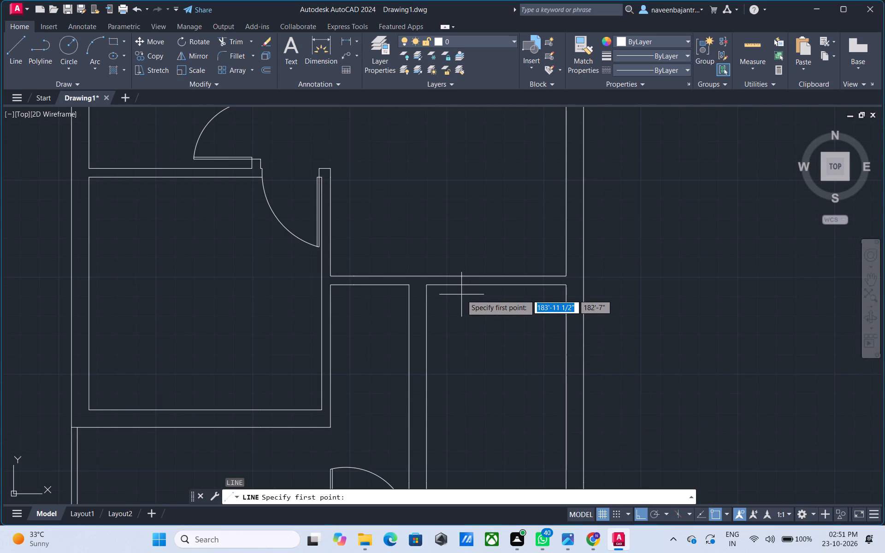
left_click(464, 293)
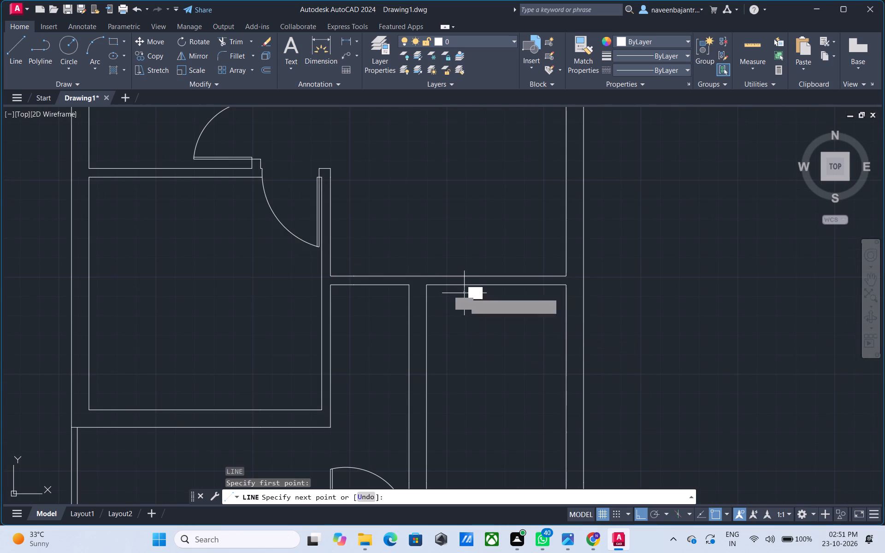
left_click(465, 248)
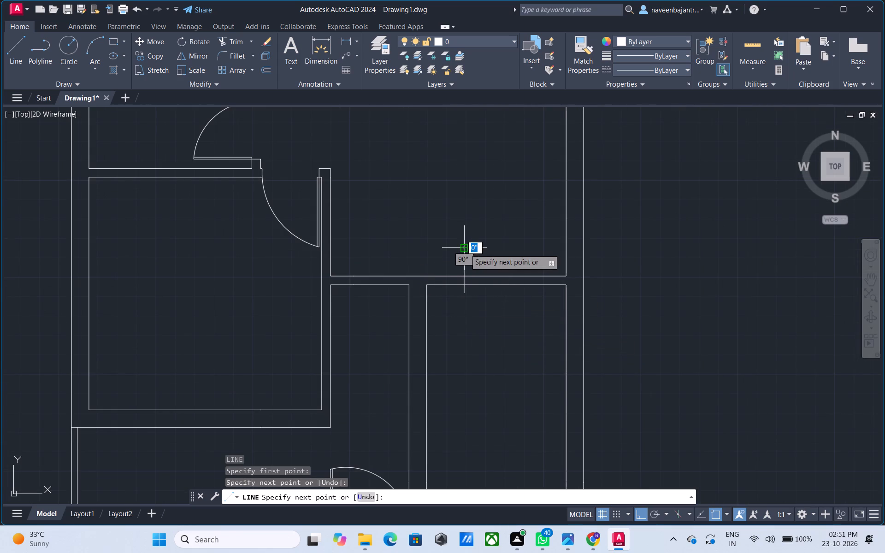
Trim the line's overhangs and the horizontal wall to its right, leaving a closed wall end and an opening into the room.
key("Escape")
type("tr")
key("space")
left_click(465, 267)
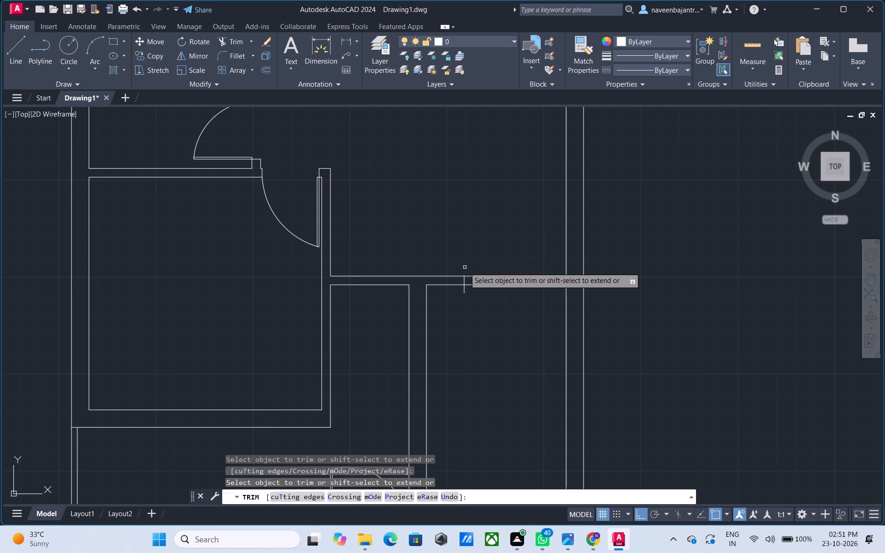
left_click(464, 294)
left_click_drag(483, 293, 490, 270)
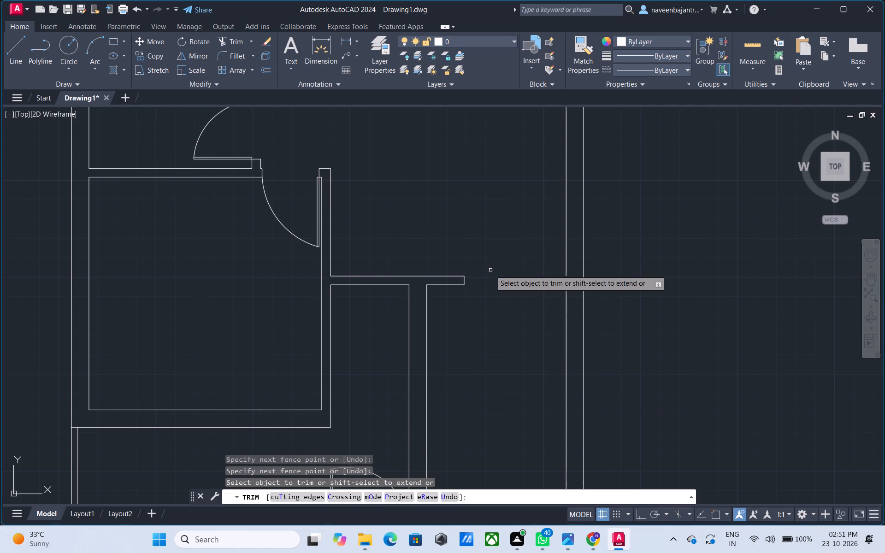
key("Escape")
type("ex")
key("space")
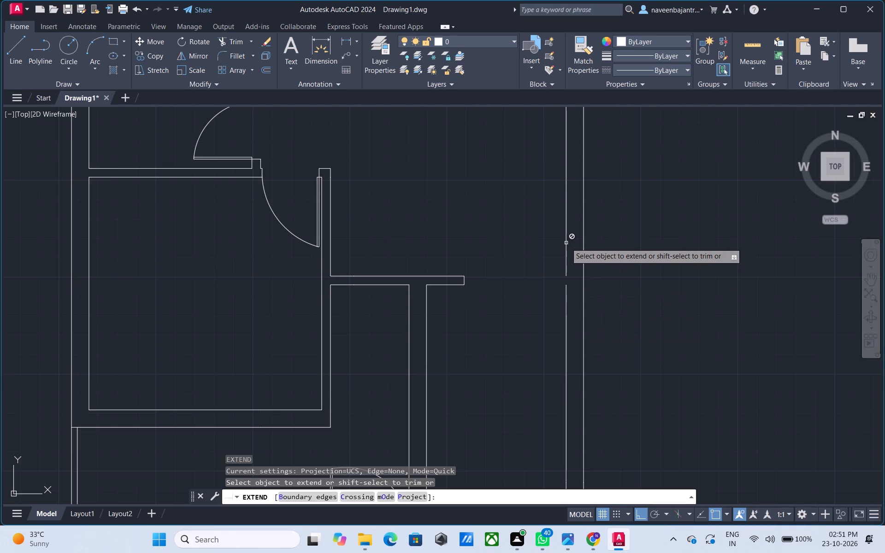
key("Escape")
Draw a short vertical line bridging the gap in the right outer wall's inner face where the horizontal wall was trimmed.
type("l")
key("space")
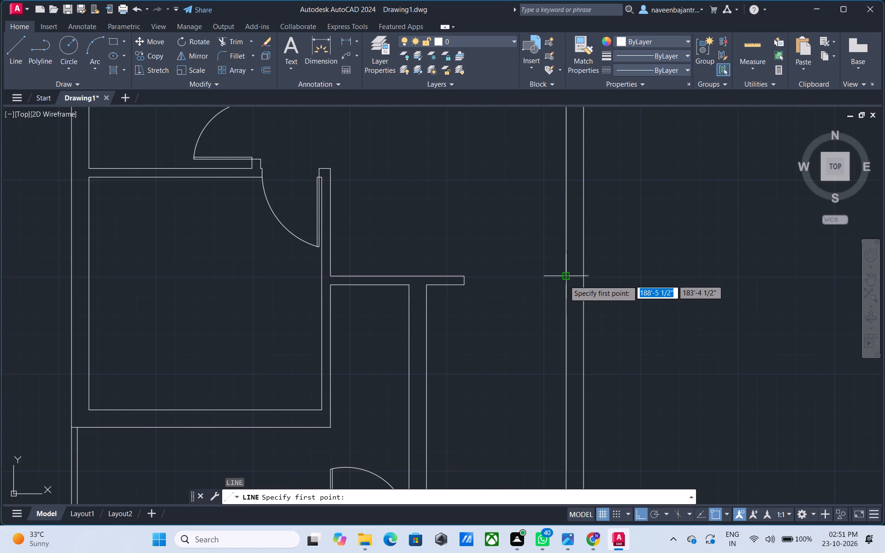
left_click(564, 285)
left_click(564, 272)
key("Escape")
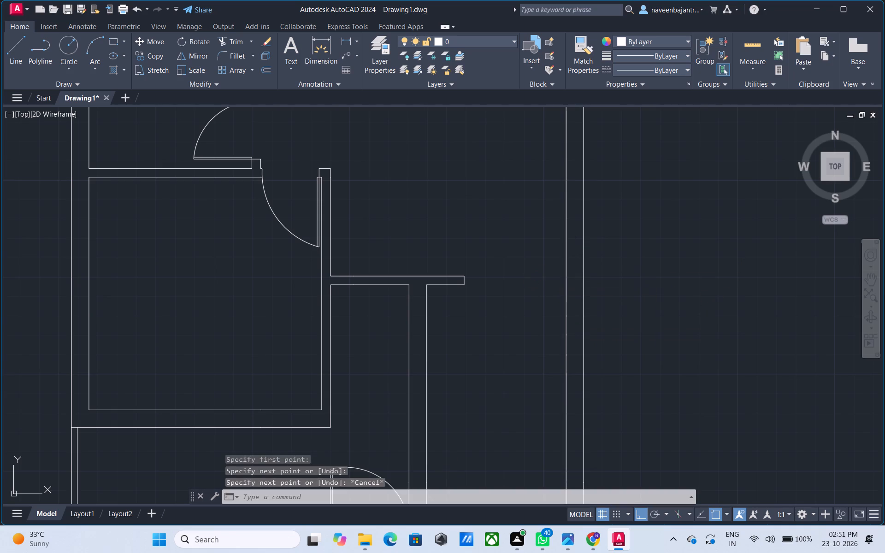
Draw a vertical line about 9'-9" long in the lower right room, a stair width inside the right outer wall.
scroll(618, 285, "down", 2)
middle_click_drag(644, 303, 585, 277)
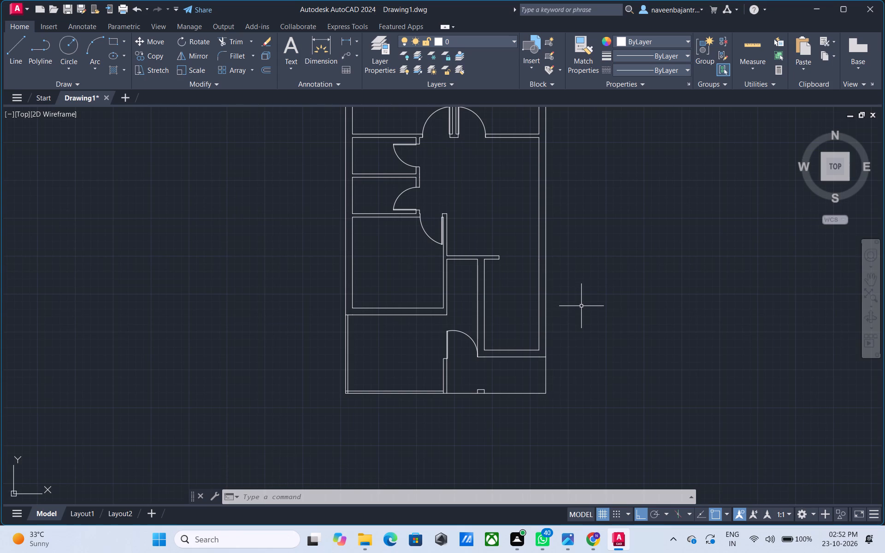
scroll(581, 306, "up", 1)
key("Escape")
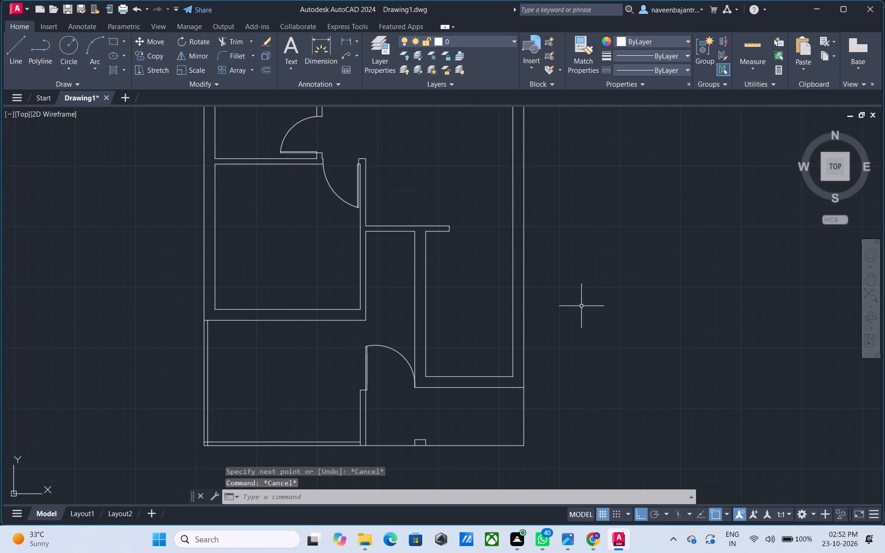
type("l")
key("space")
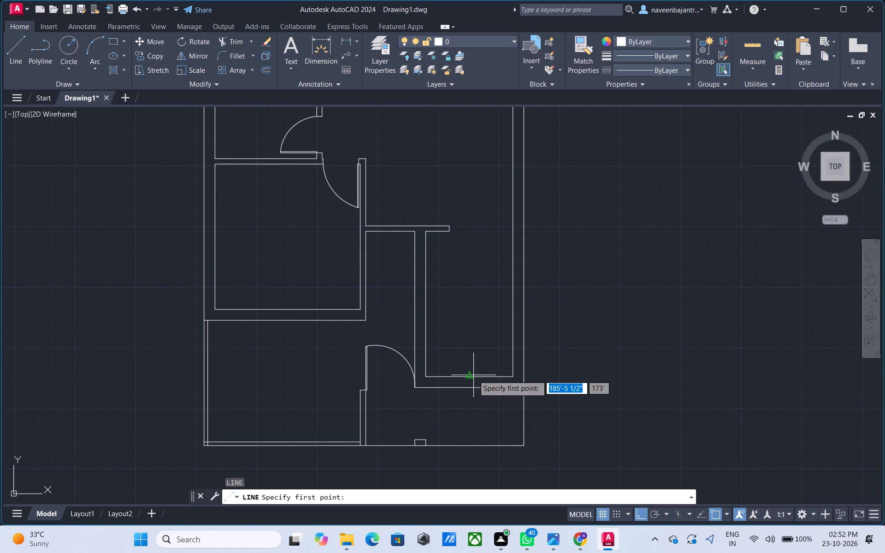
left_click(482, 200)
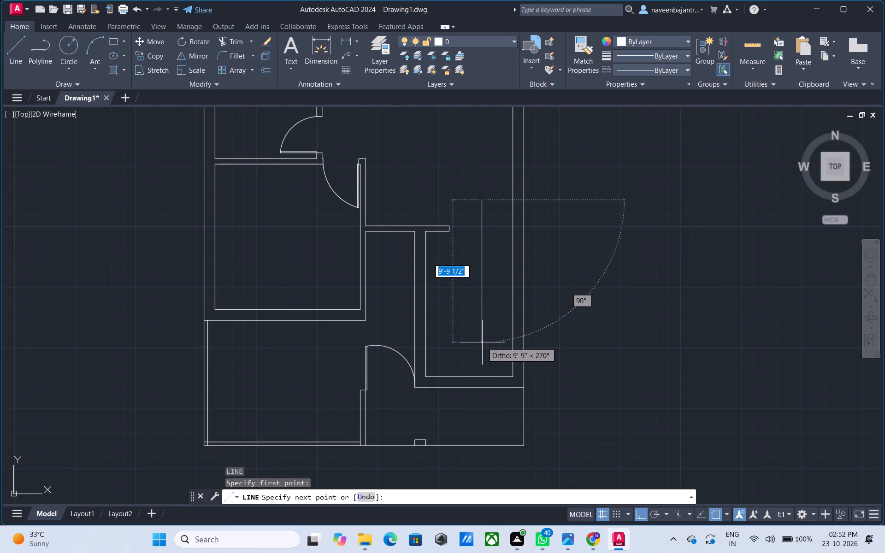
left_click(482, 342)
key("Escape")
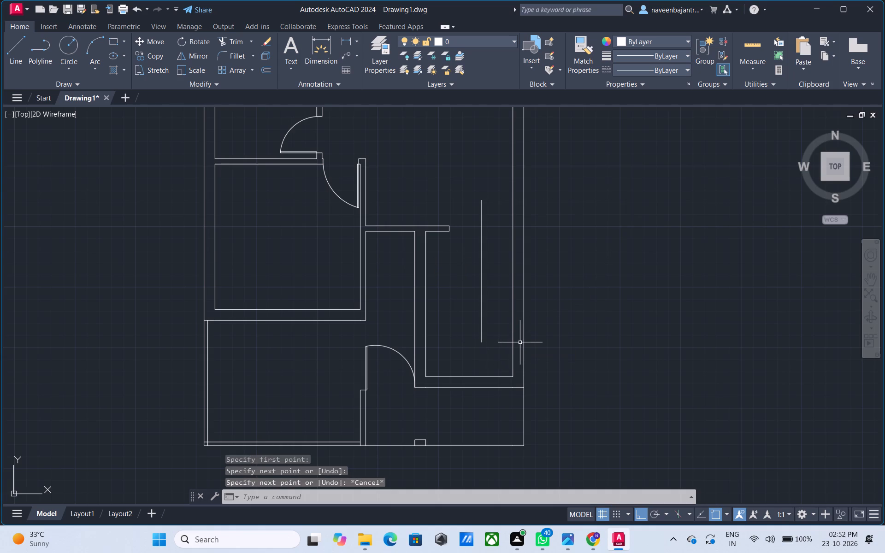
Outline the stair's corner landing with lines from the vertical line's lower end to the right wall and to the bottom wall.
type("l")
key("space")
left_click(484, 343)
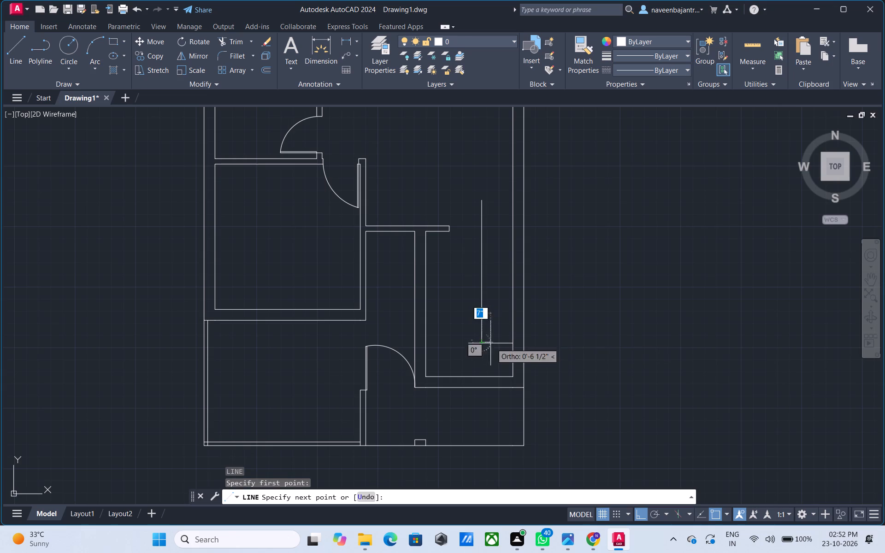
left_click(512, 343)
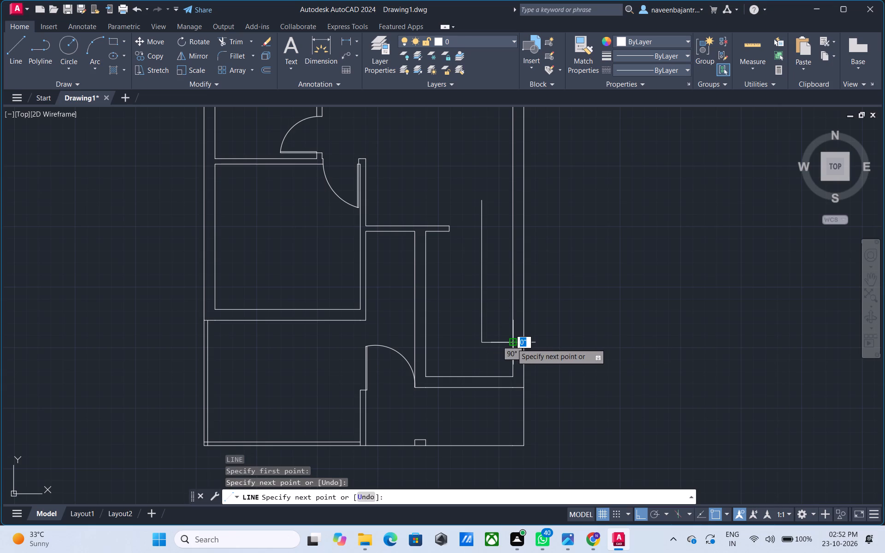
key("Escape")
key("l")
key("space")
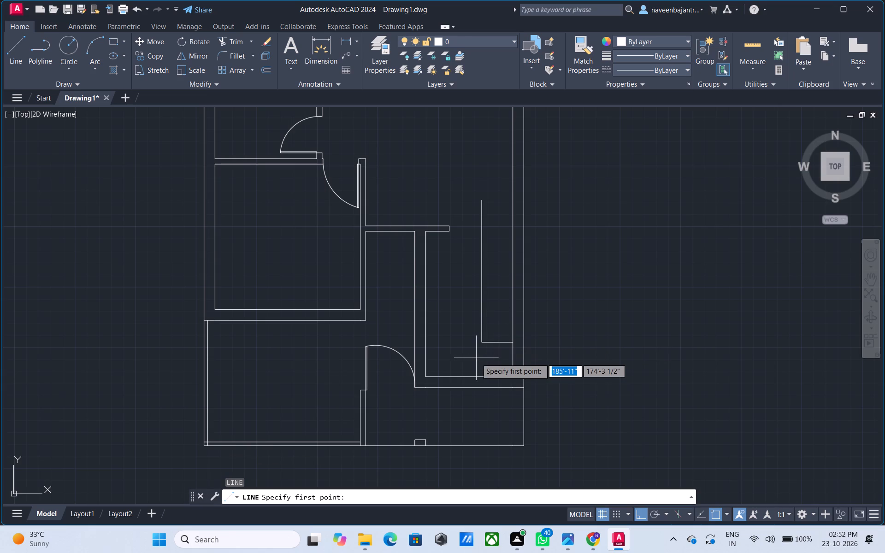
left_click(480, 346)
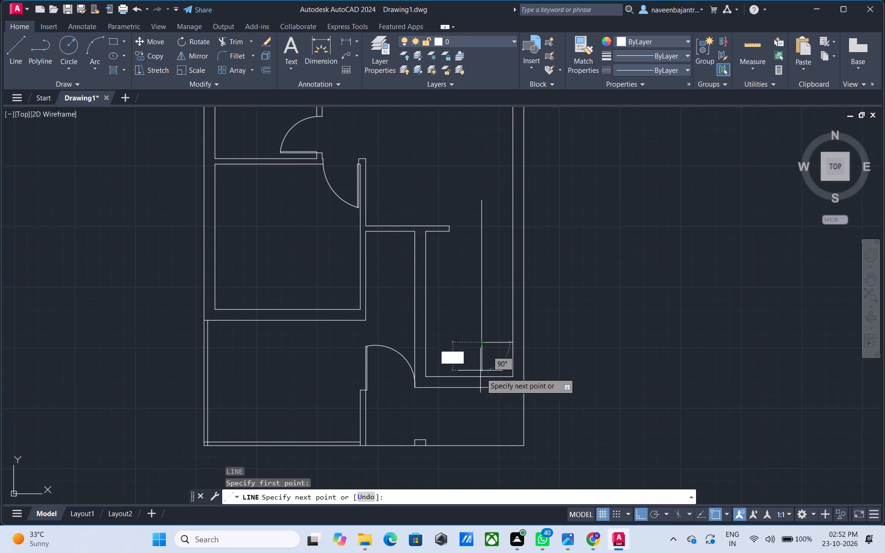
left_click(481, 374)
key("Escape")
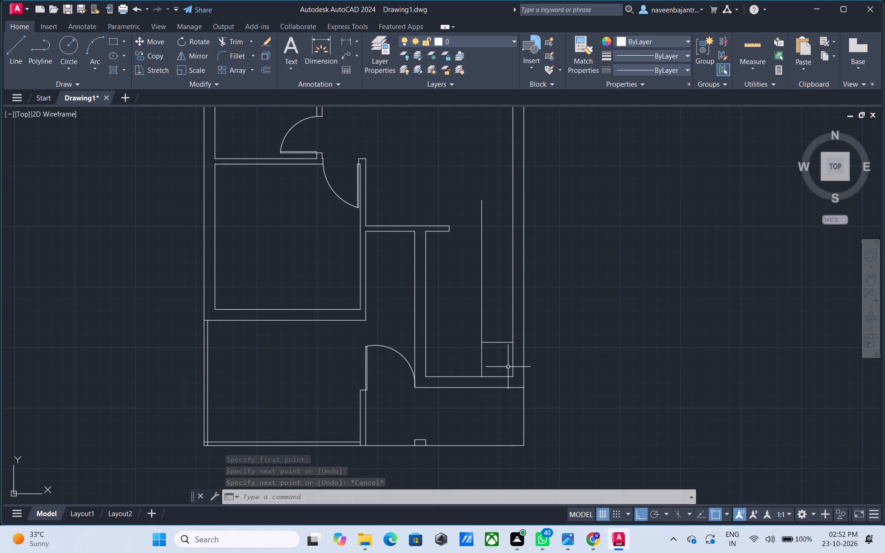
Offset the landing's left edge 10" to the left twice to form the short lower flight's treads.
type("o 10\"")
key("Return")
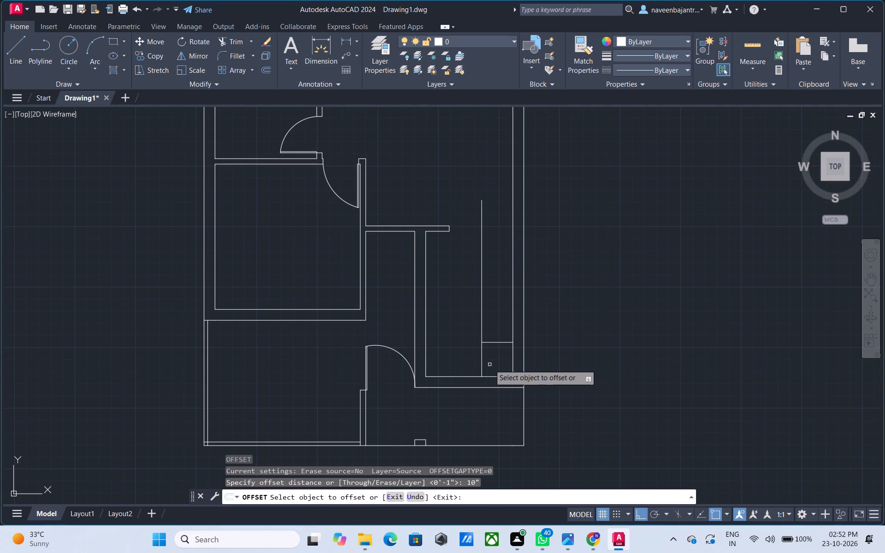
left_click(481, 357)
left_click(474, 359)
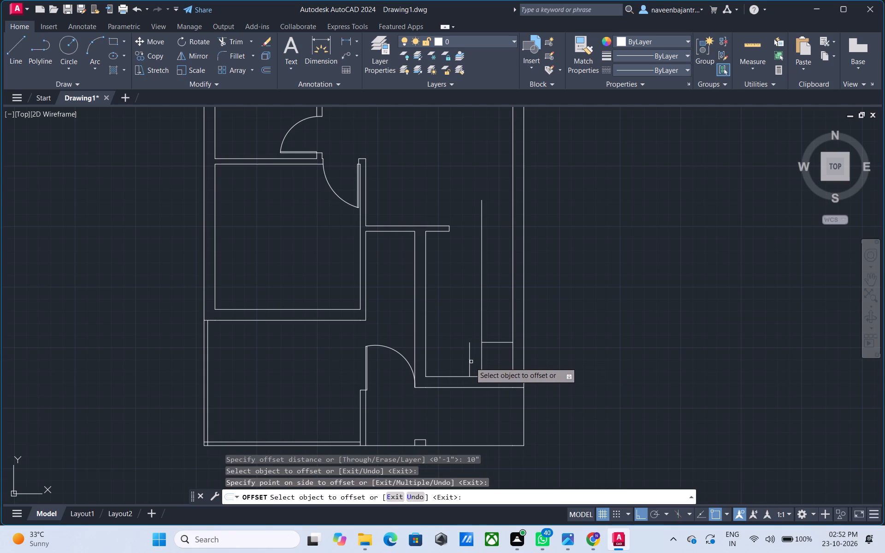
left_click(469, 363)
left_click(461, 363)
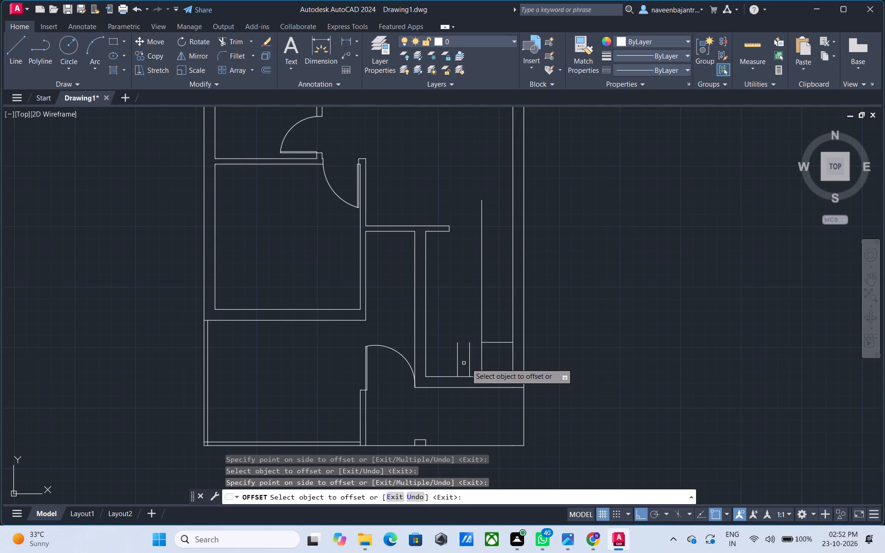
Offset the landing's upper edge upward repeatedly at 10" spacing, making twelve treads up to just beyond the stair side line's upper end.
left_click(502, 341)
left_click(501, 311)
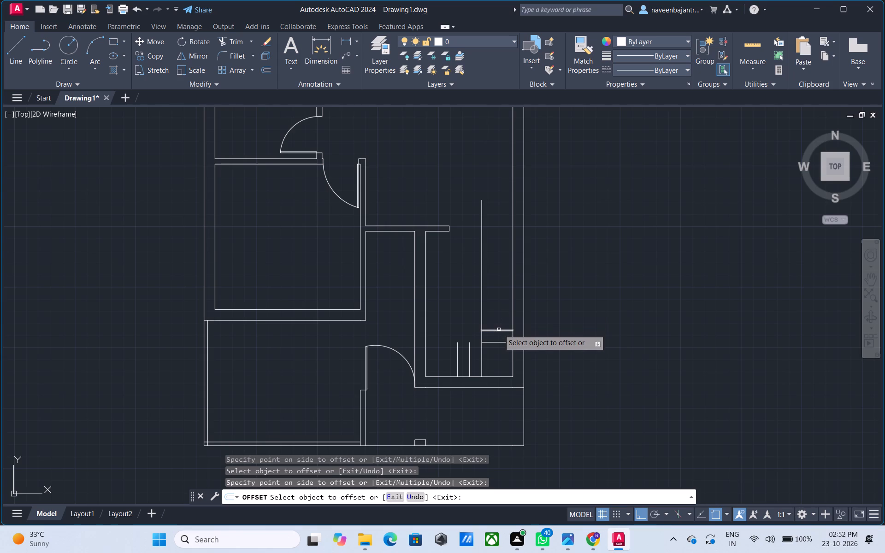
left_click(499, 329)
left_click(499, 317)
left_click(499, 318)
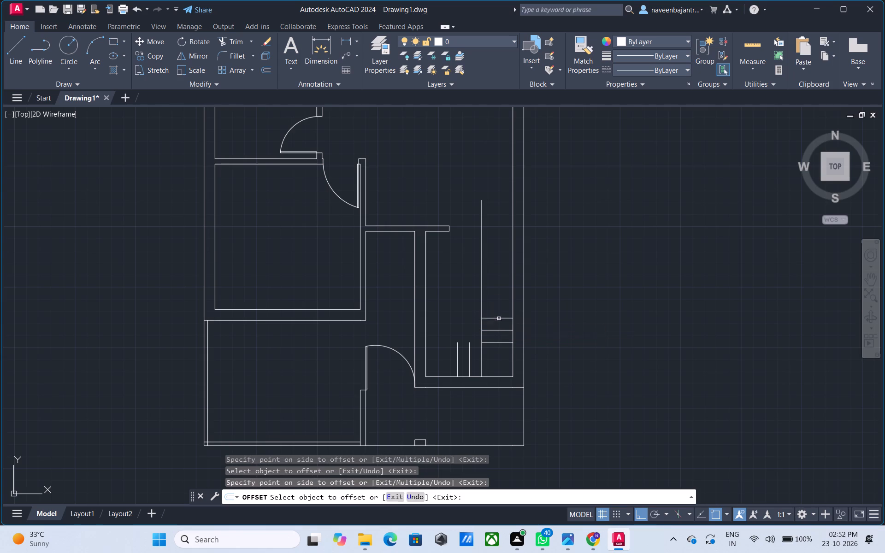
left_click(499, 294)
left_click(499, 305)
left_click(499, 293)
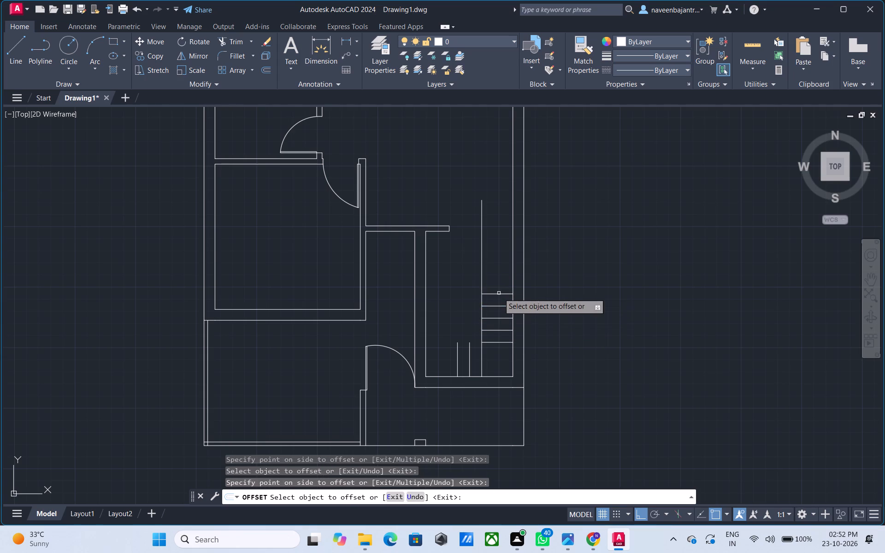
left_click(499, 294)
left_click(500, 275)
left_click(500, 281)
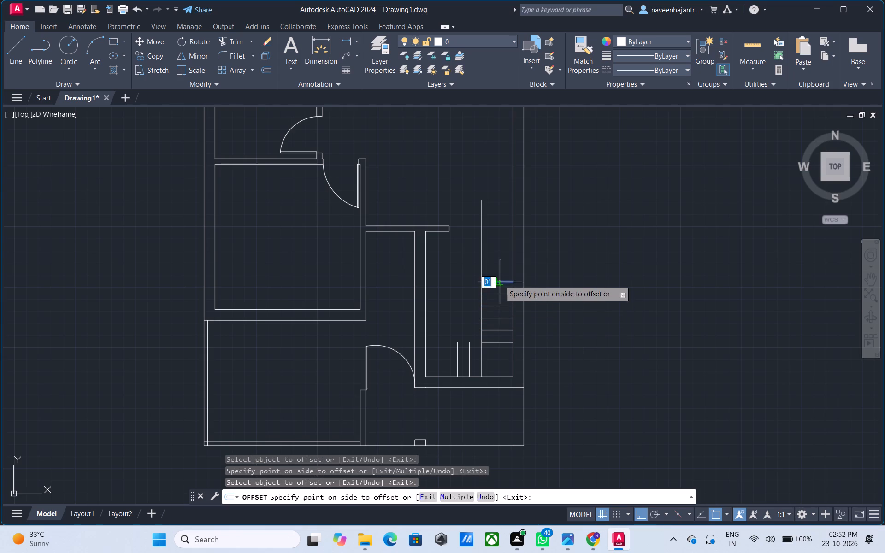
left_click(500, 271)
left_click(500, 271)
left_click(500, 258)
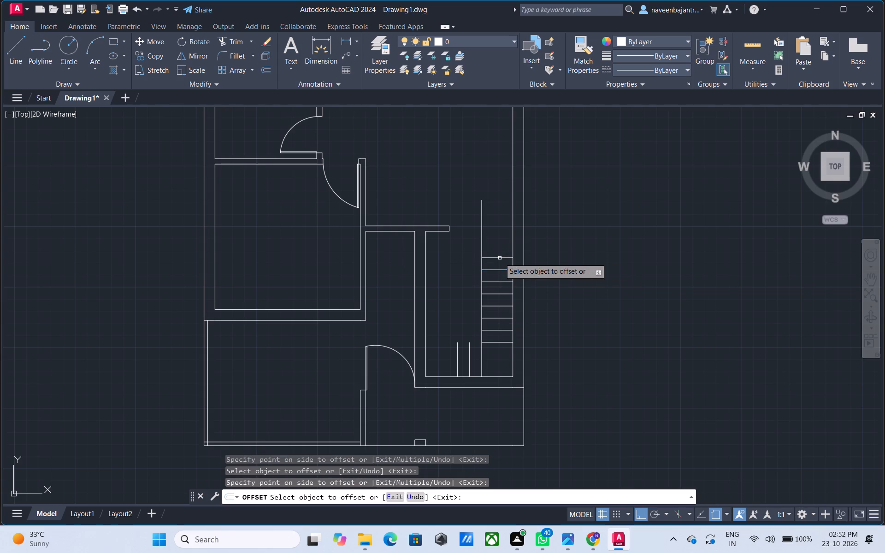
left_click(500, 257)
left_click(500, 242)
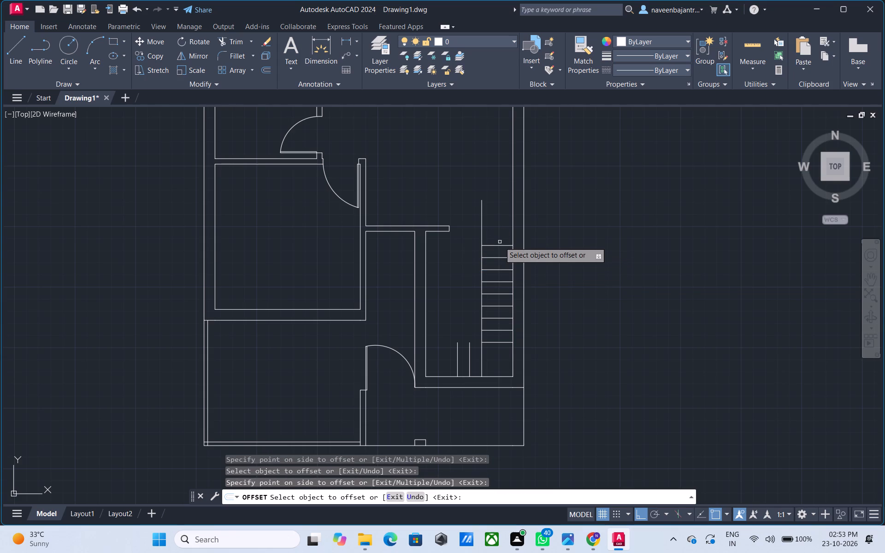
left_click(500, 247)
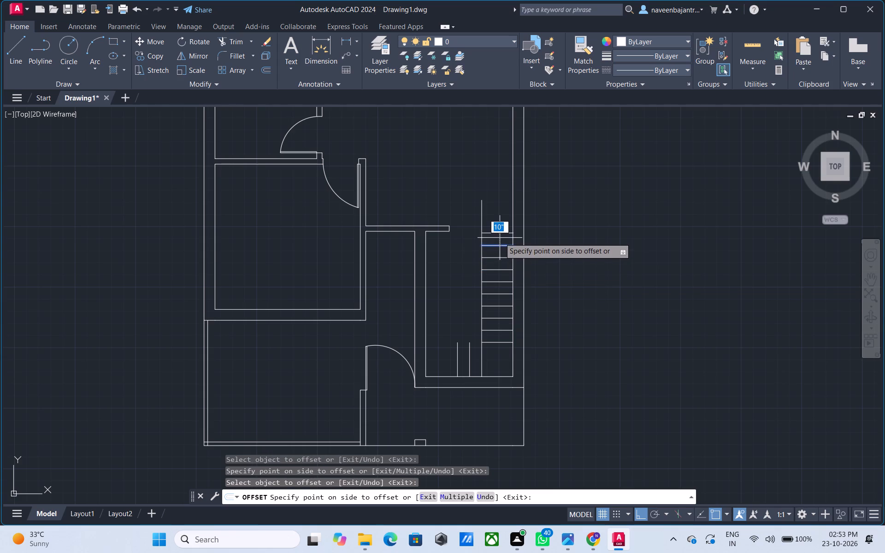
left_click(500, 235)
left_click(500, 234)
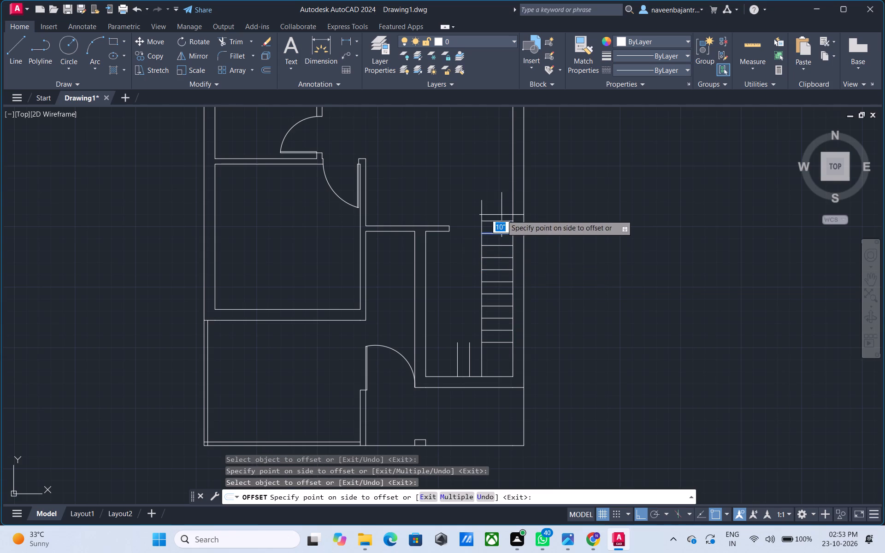
left_click(501, 215)
left_click(501, 220)
left_click(501, 208)
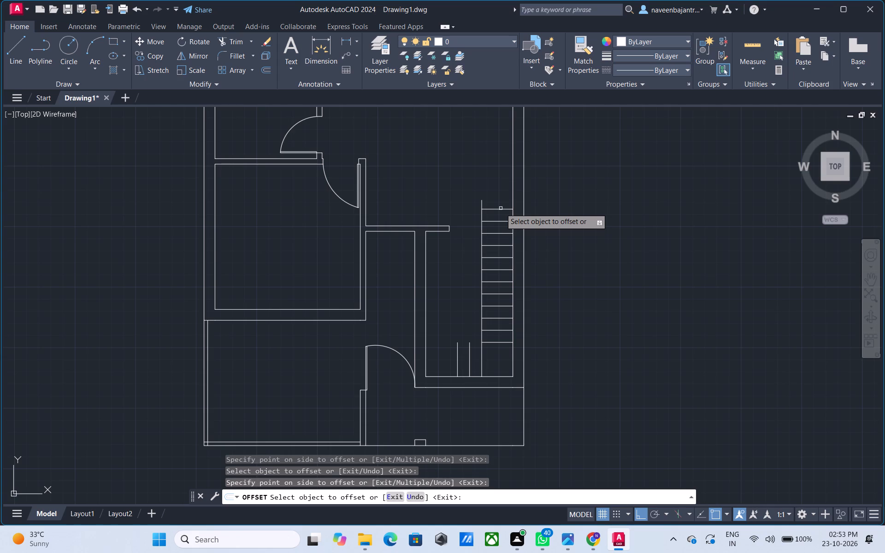
left_click(501, 208)
left_click(502, 195)
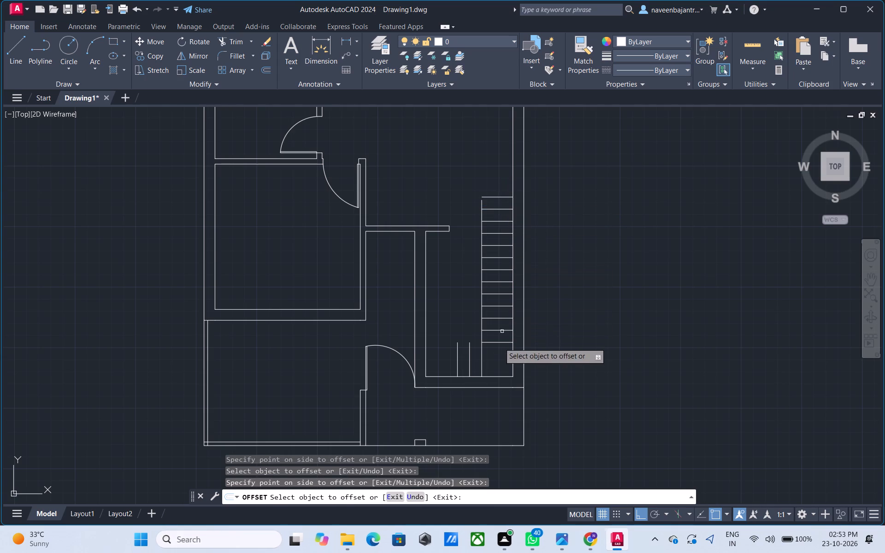
key("Escape")
Draw a horizontal line from the landing's upper left corner across the upper ends of the two short tread lines.
type("l")
key("space")
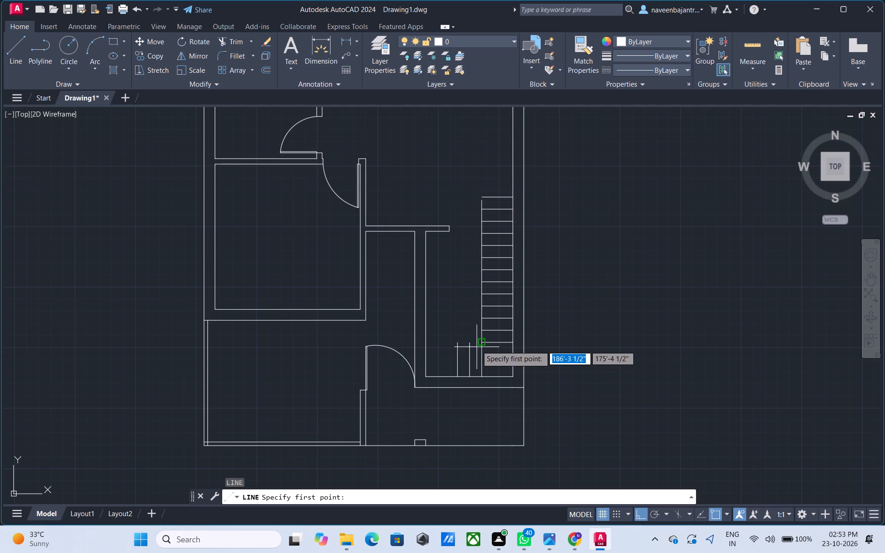
left_click(482, 341)
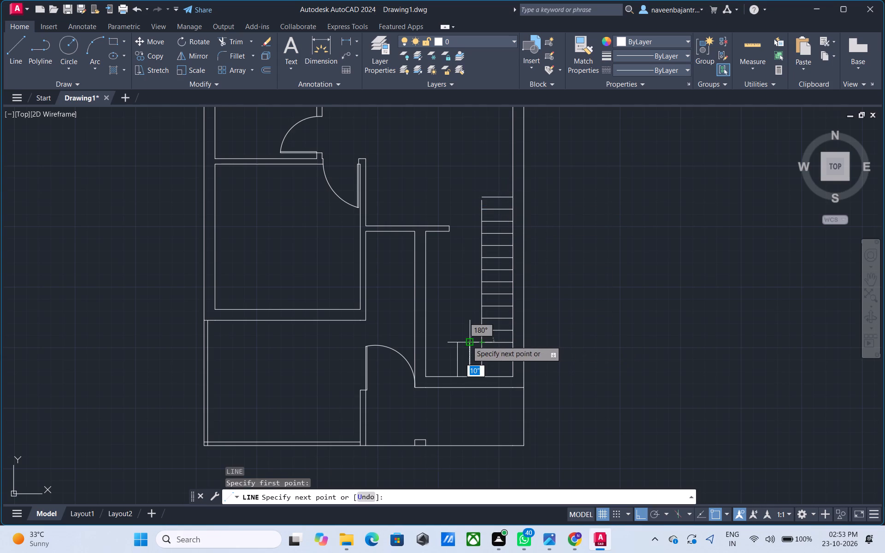
left_click(457, 341)
key("Escape")
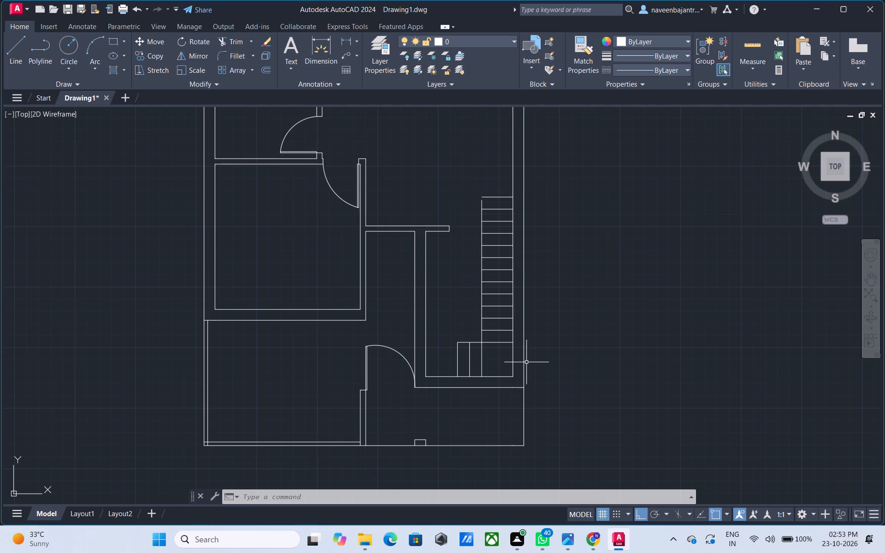
Draw a short vertical line joining the stair side line's upper end to the left end of the topmost tread.
scroll(498, 190, "up", 3)
key("Escape")
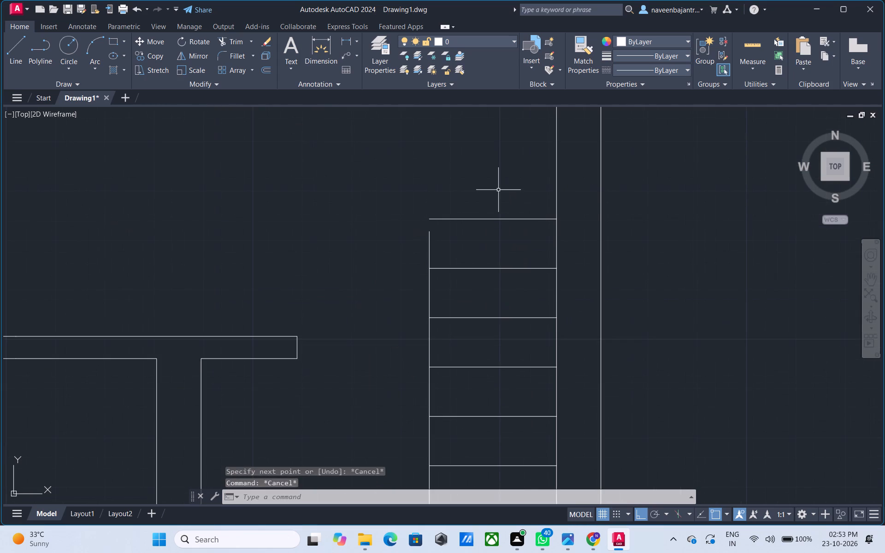
type("l")
key("space")
left_click(426, 233)
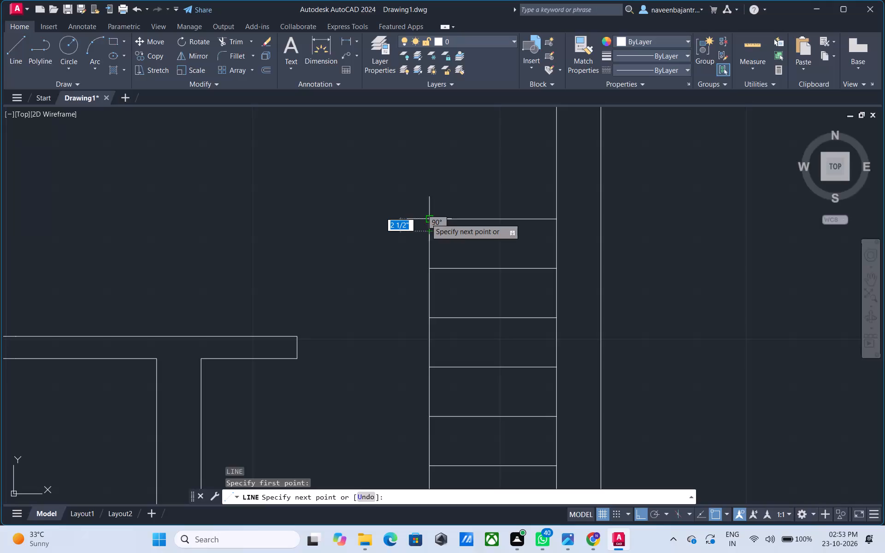
left_click(426, 218)
key("Escape")
Examine the finished staircase and the overall floor plan with its rooms and doors.
scroll(485, 230, "down", 4)
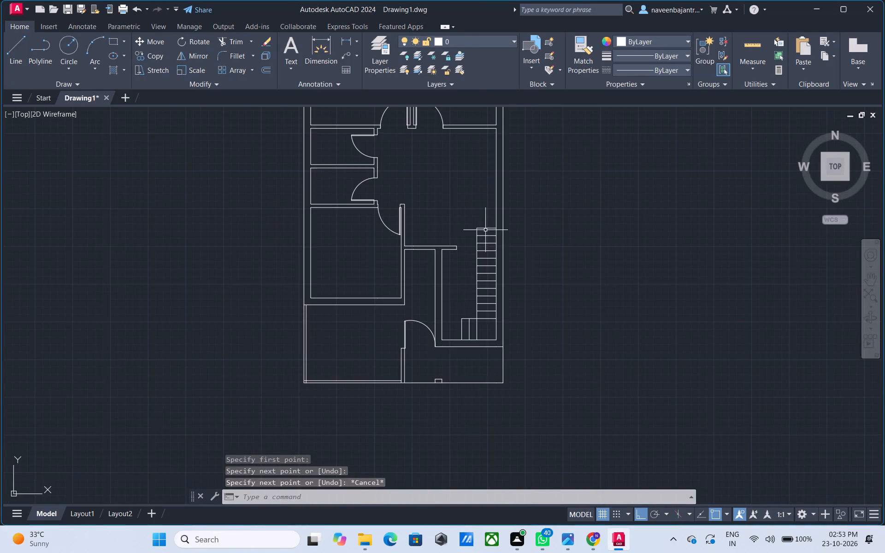
scroll(485, 230, "down", 1)
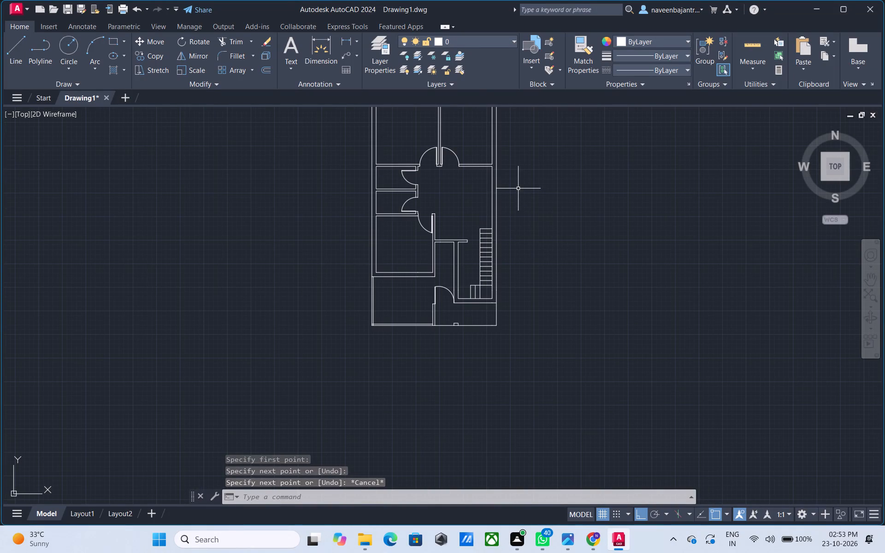
scroll(518, 188, "up", 1)
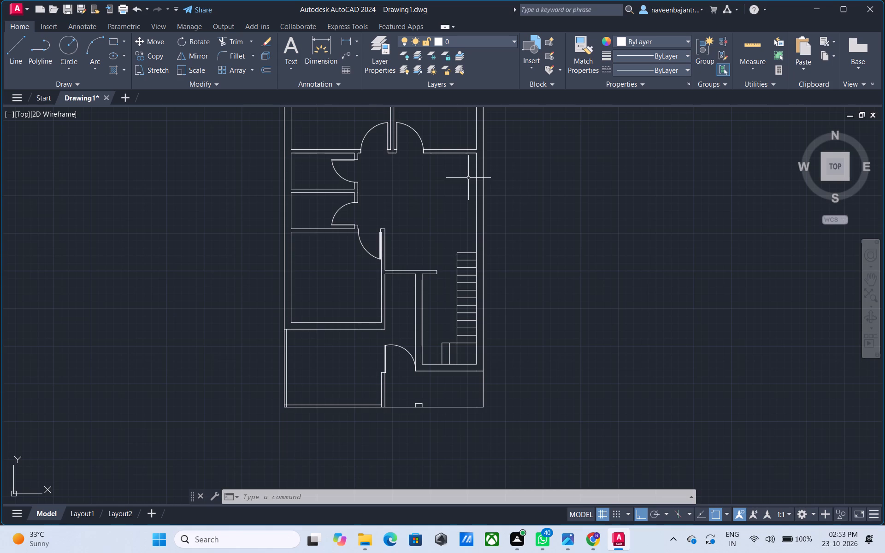
scroll(558, 161, "down", 1)
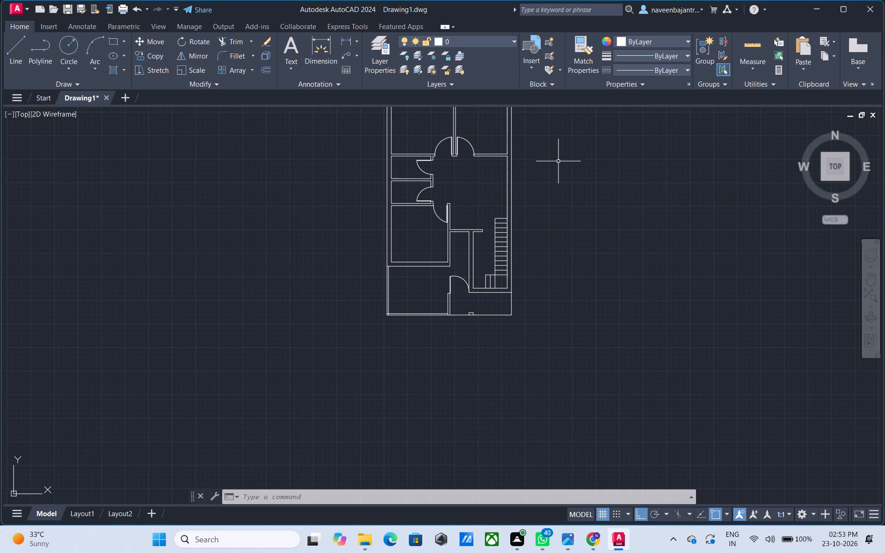
scroll(558, 161, "down", 1)
middle_click_drag(558, 161, 545, 246)
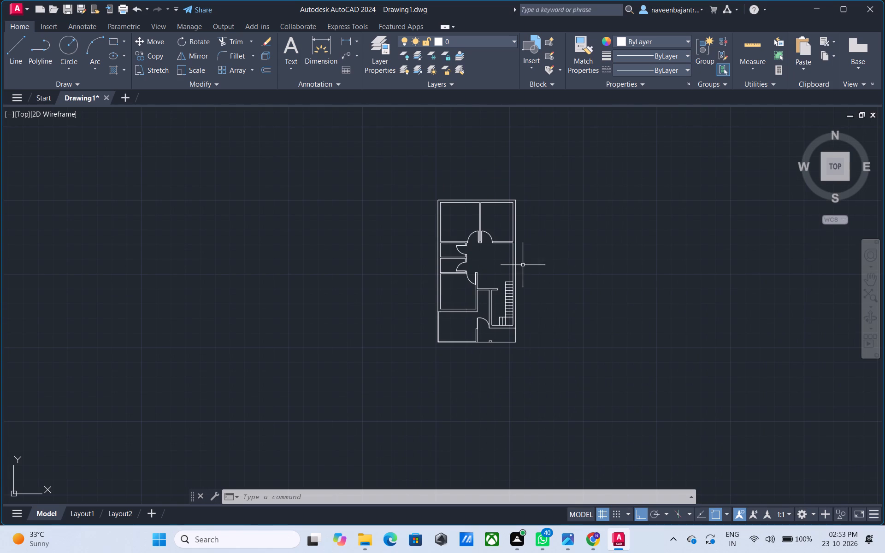
scroll(469, 249, "up", 2)
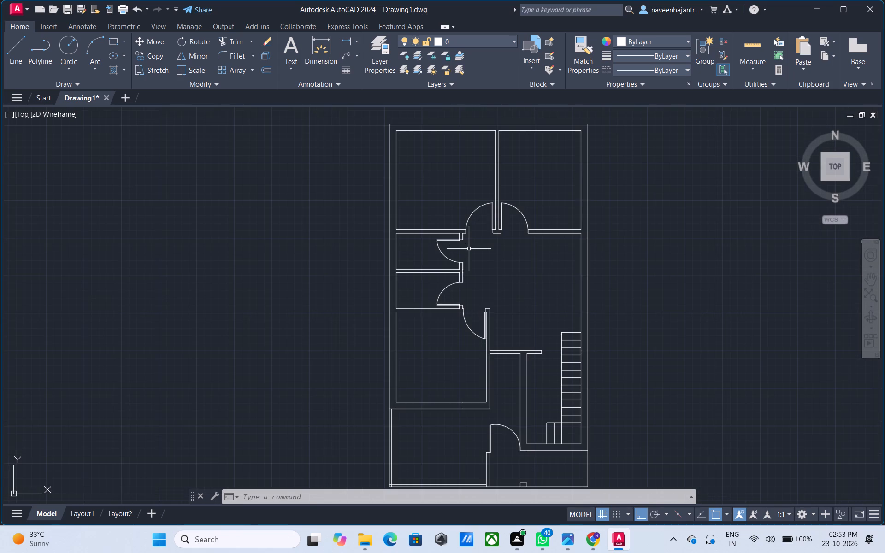
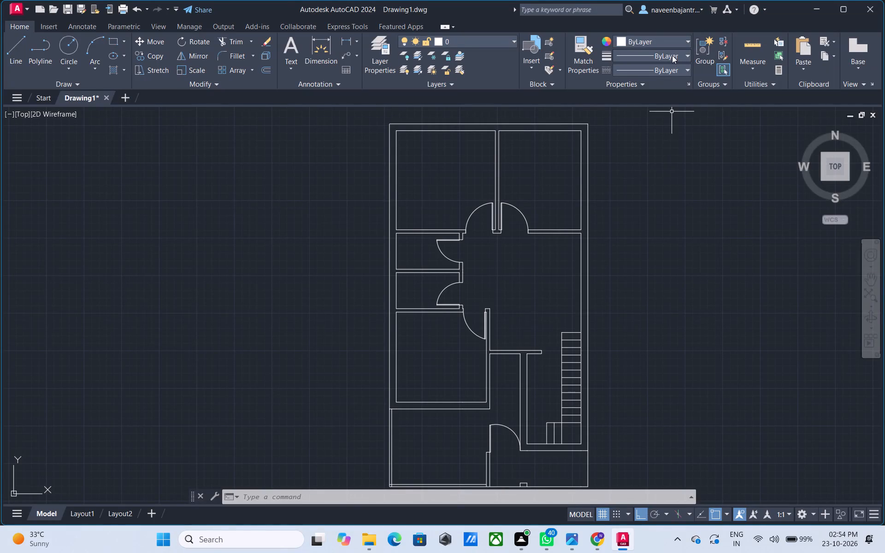
Examine the linetypes available for loading from acadiso.lin in the Linetype Manager, and close it without loading any.
left_click(673, 72)
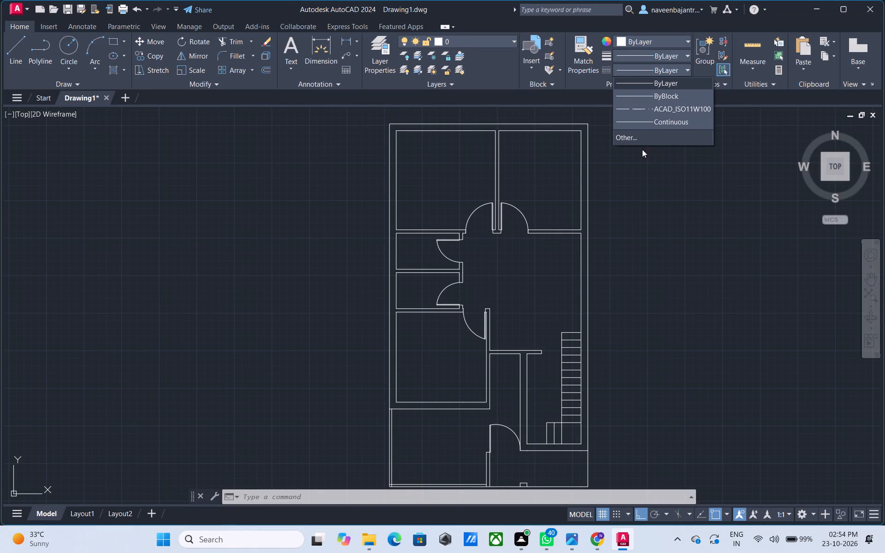
left_click(629, 141)
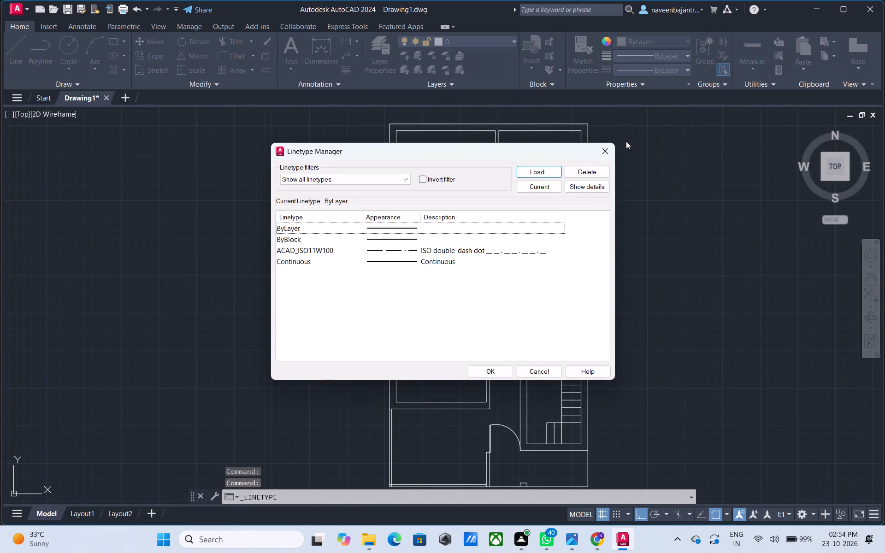
left_click(545, 171)
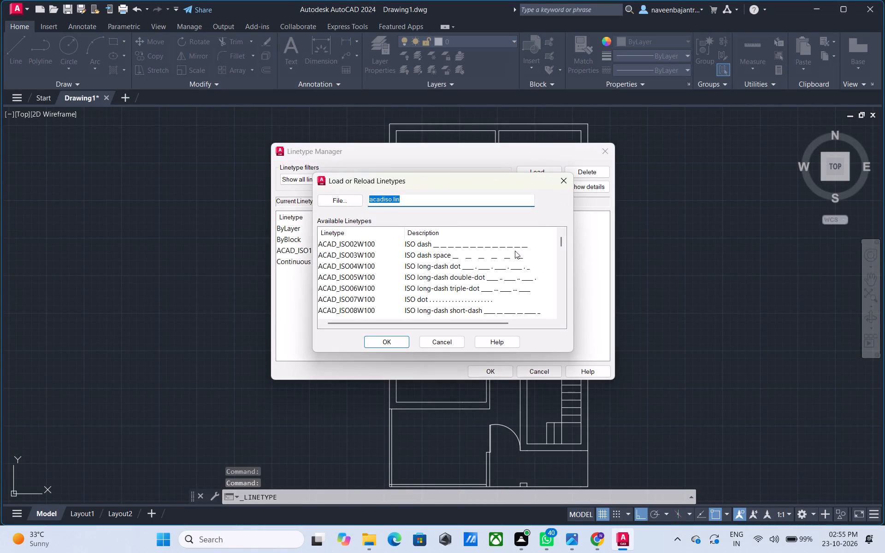
scroll(549, 267, "down", 1)
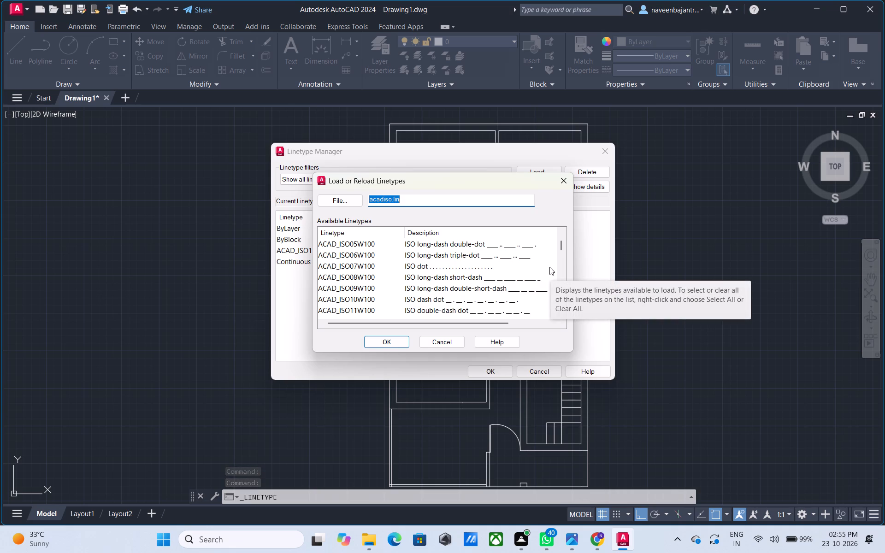
scroll(549, 267, "down", 1)
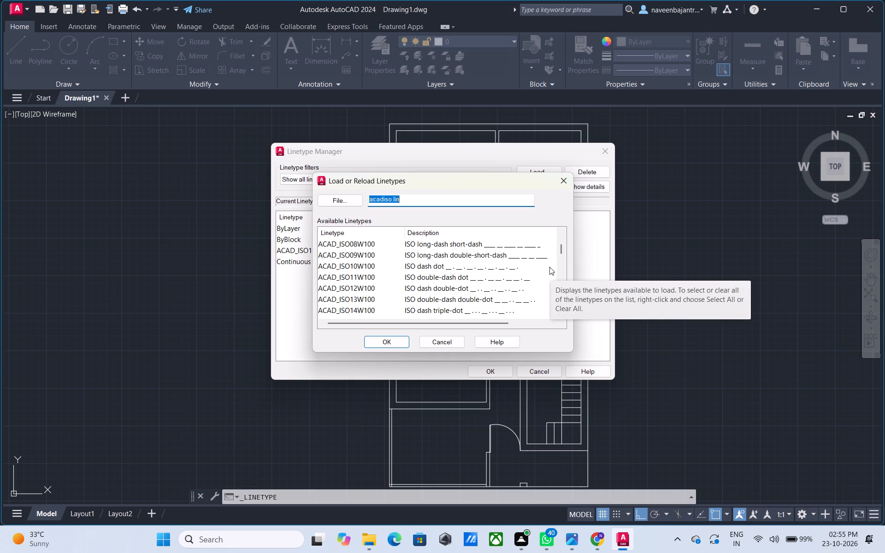
scroll(549, 267, "down", 1)
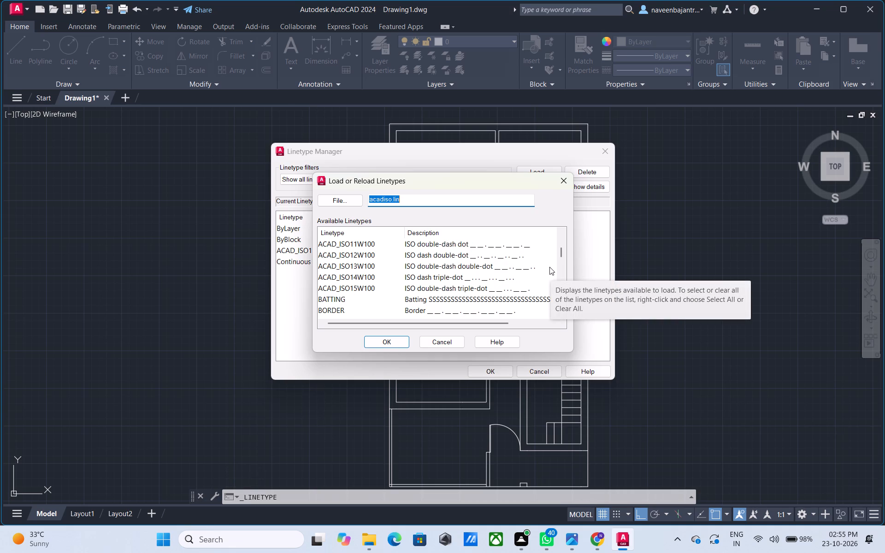
scroll(549, 267, "down", 1)
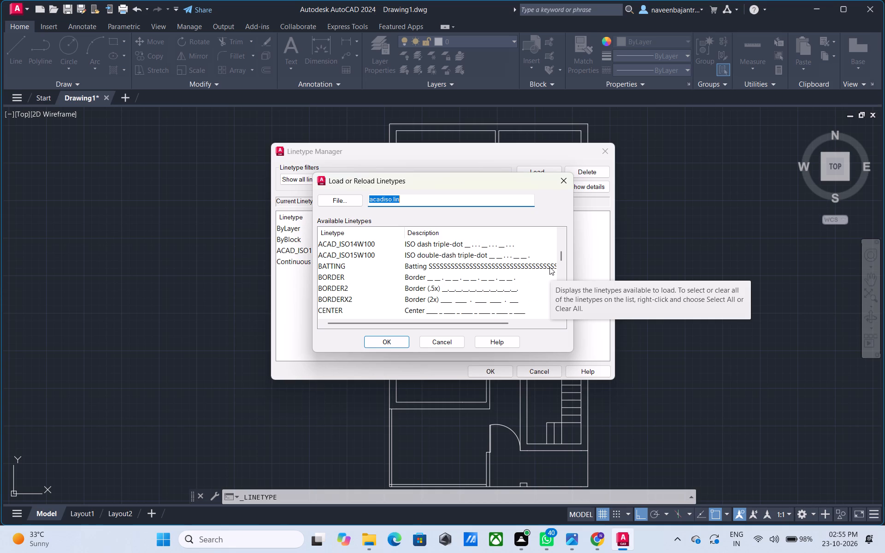
scroll(549, 267, "down", 1)
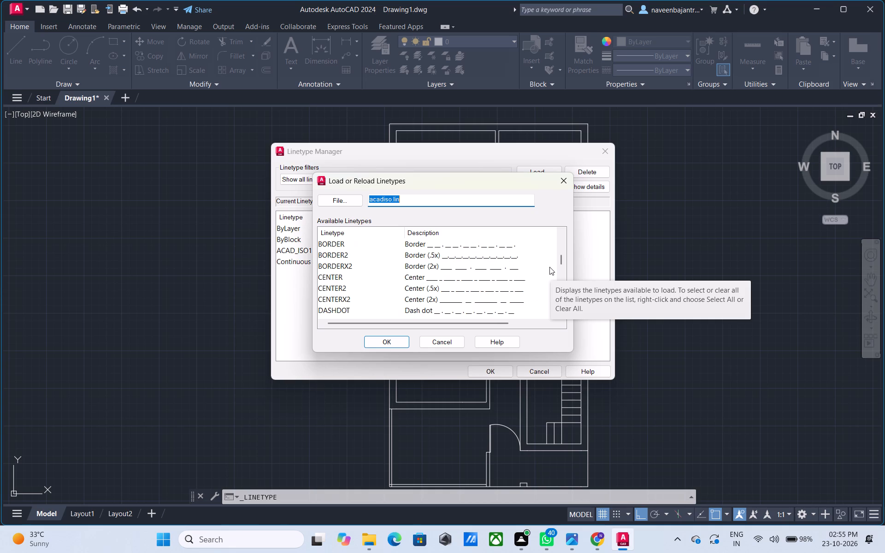
scroll(549, 267, "down", 1)
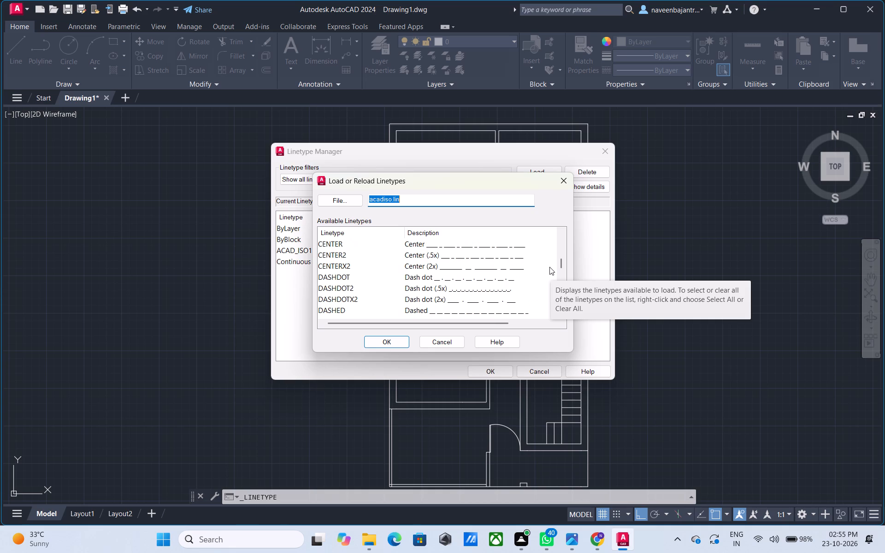
scroll(549, 267, "down", 1)
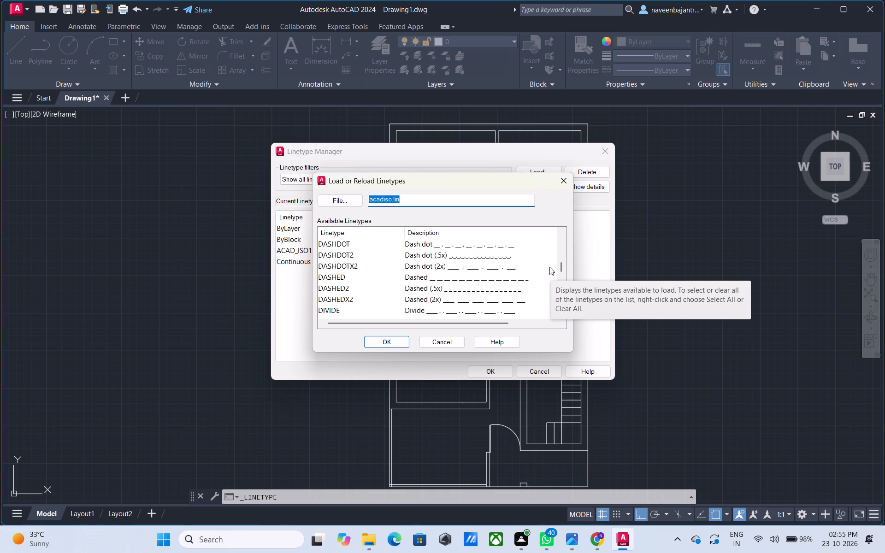
scroll(549, 267, "down", 1)
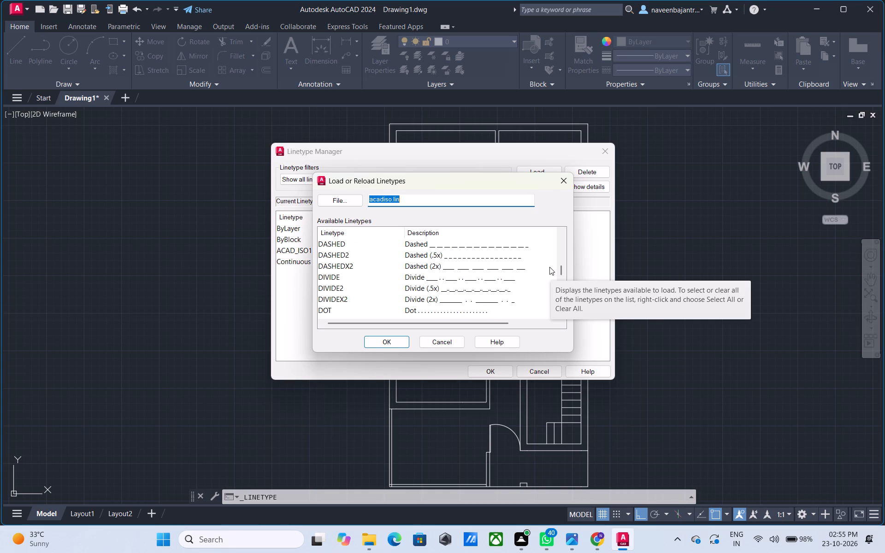
scroll(549, 267, "down", 1)
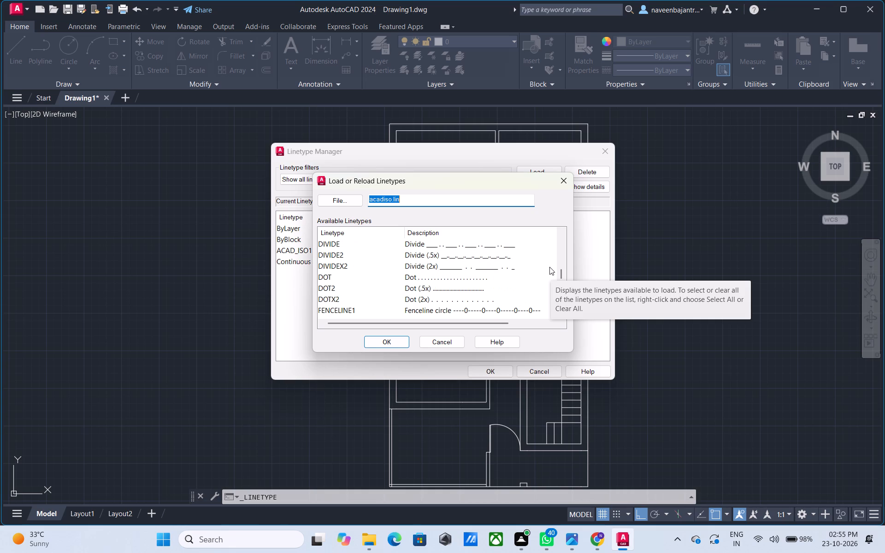
scroll(549, 267, "down", 1)
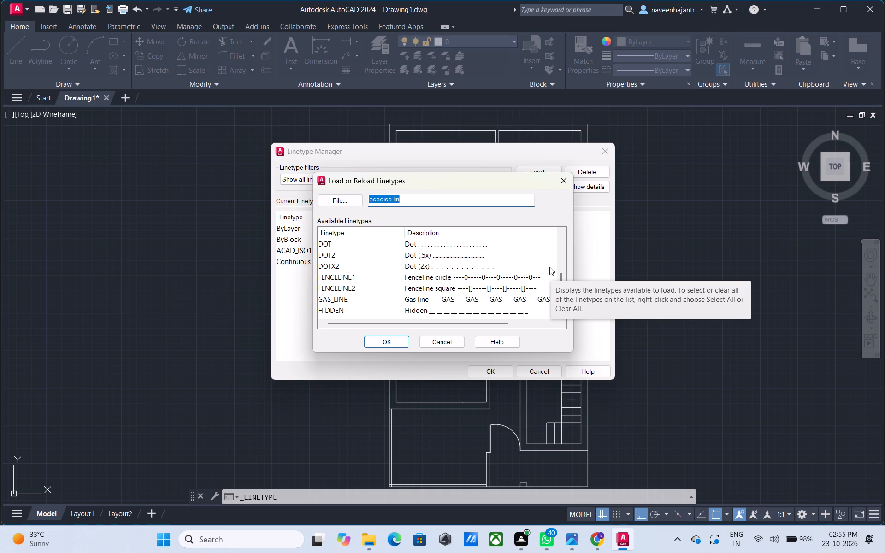
scroll(549, 267, "down", 1)
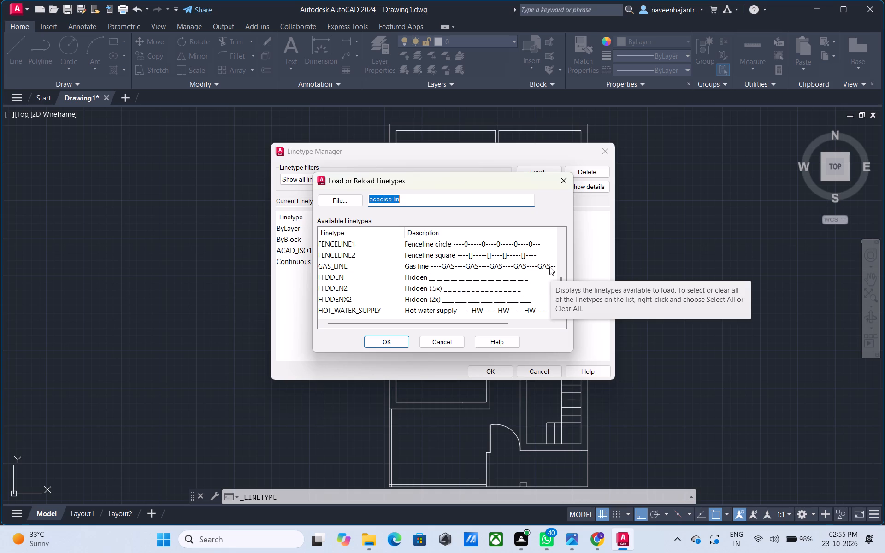
scroll(549, 267, "down", 1)
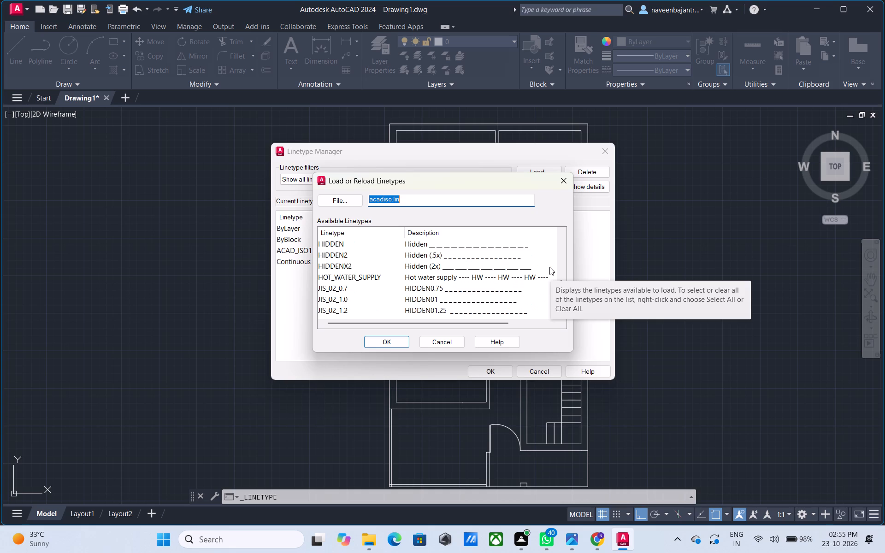
scroll(549, 267, "down", 1)
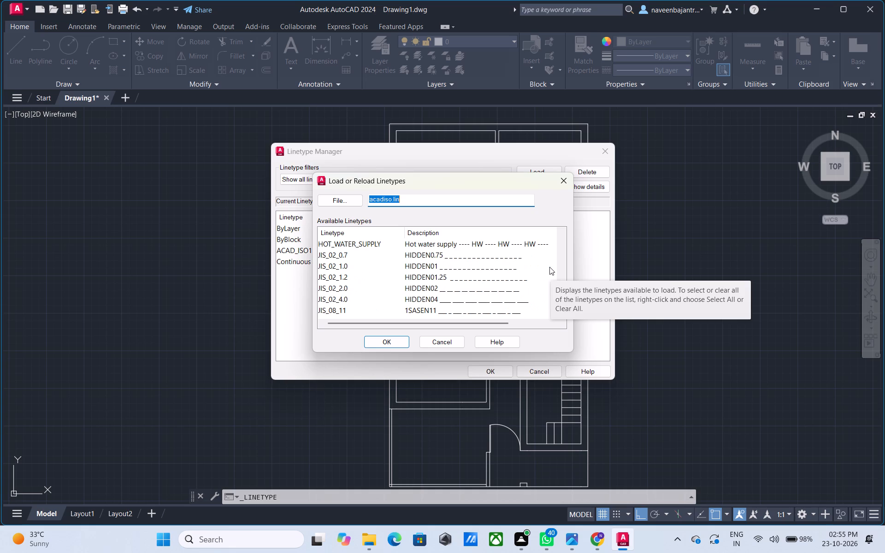
scroll(549, 267, "down", 1)
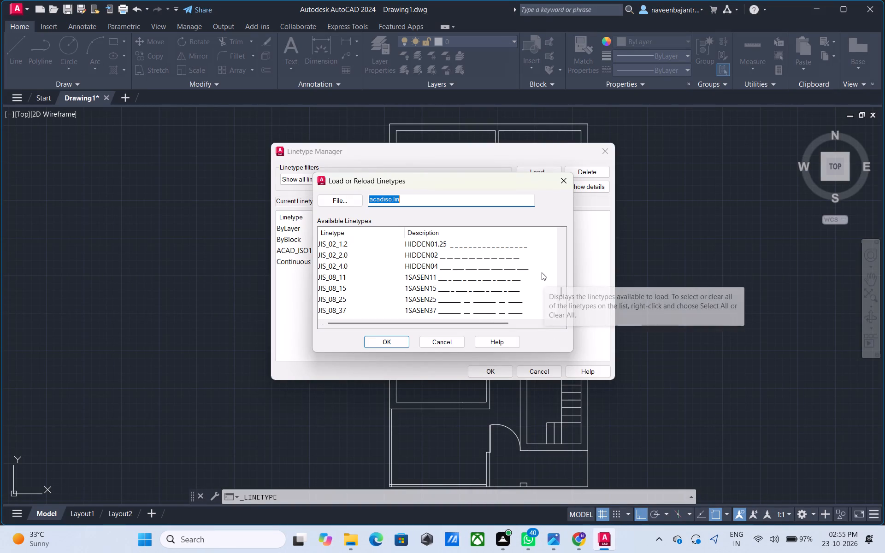
scroll(542, 272, "down", 1)
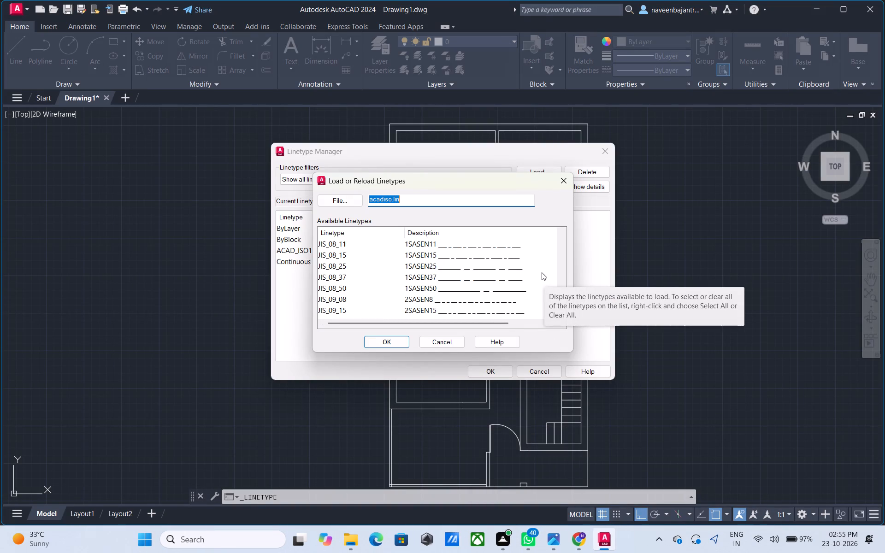
scroll(542, 272, "down", 1)
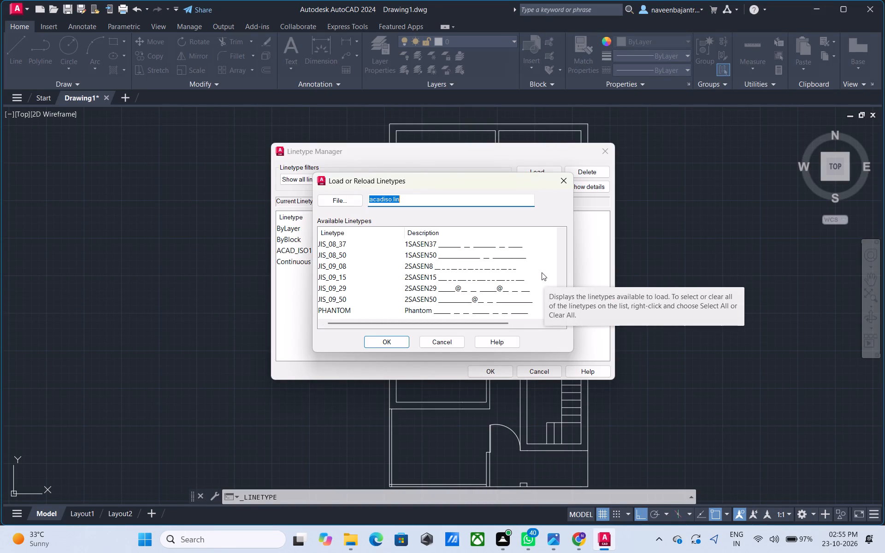
scroll(542, 272, "down", 1)
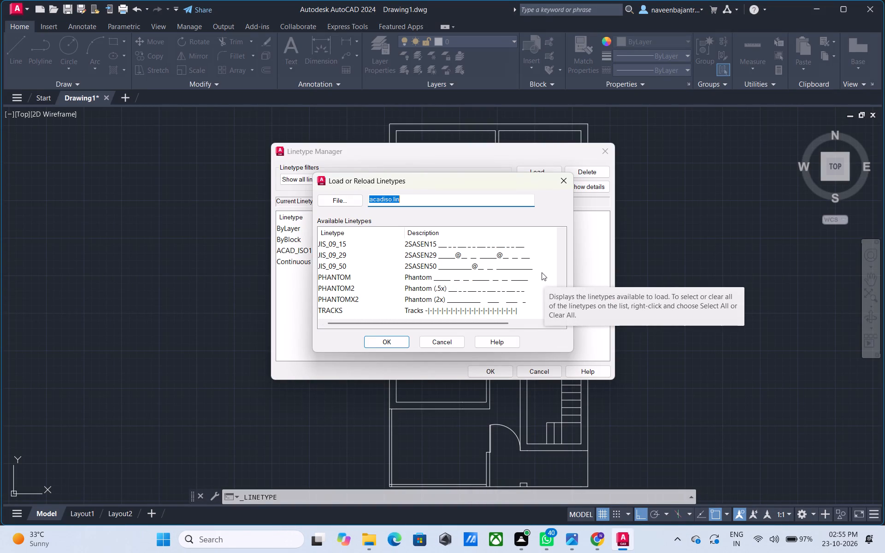
scroll(542, 272, "down", 2)
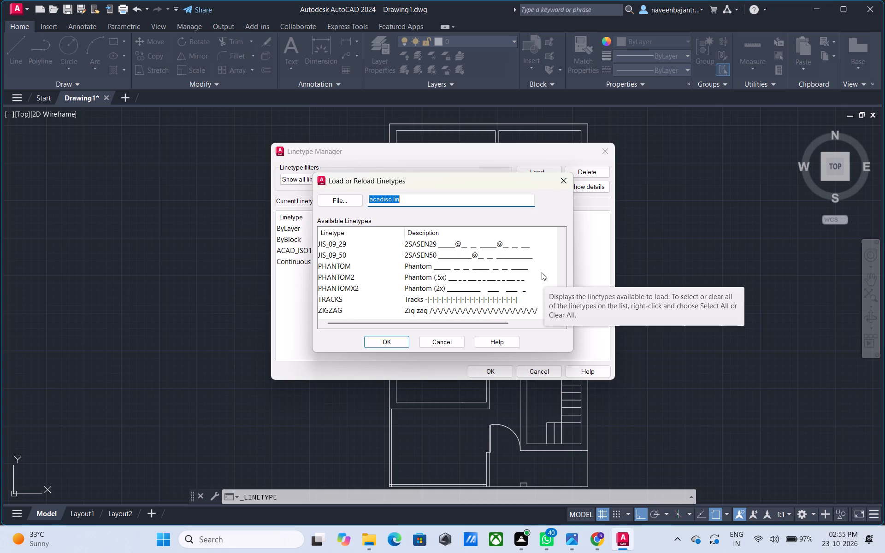
scroll(542, 272, "down", 1)
scroll(542, 272, "up", 1)
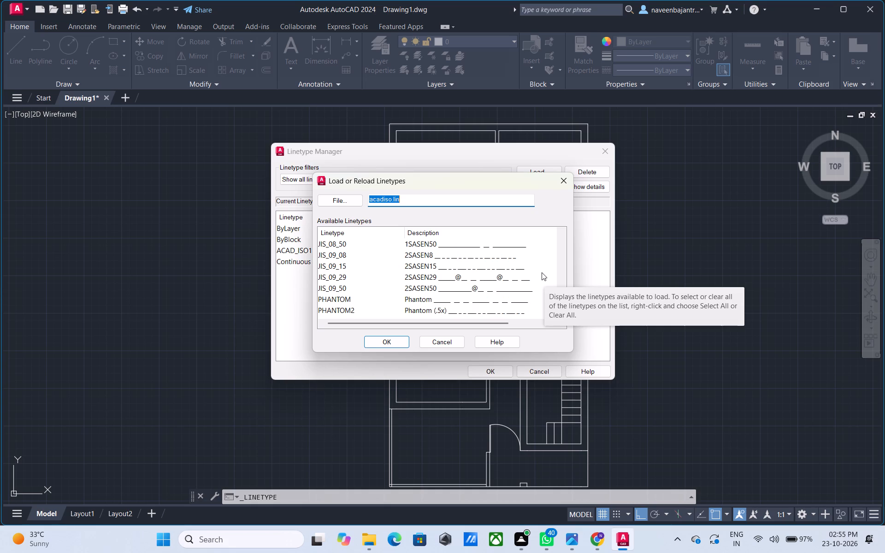
scroll(542, 272, "up", 1)
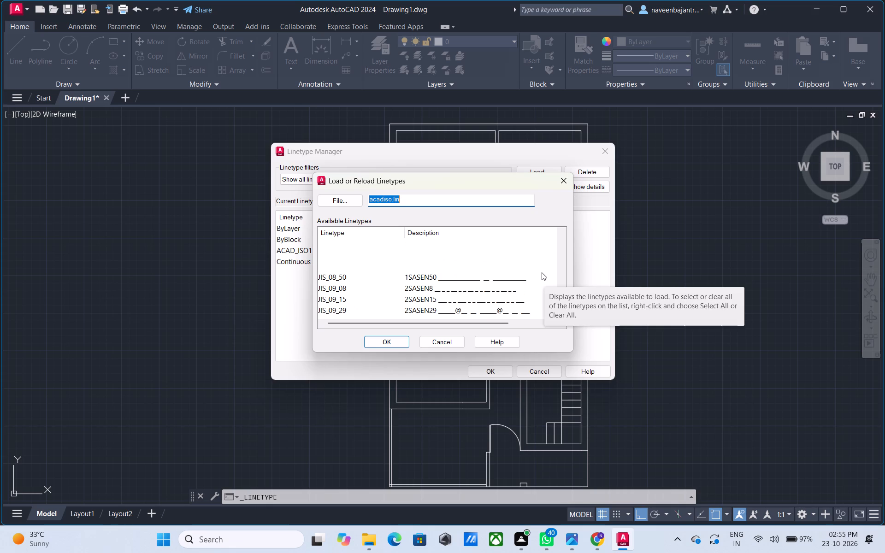
scroll(542, 272, "up", 1)
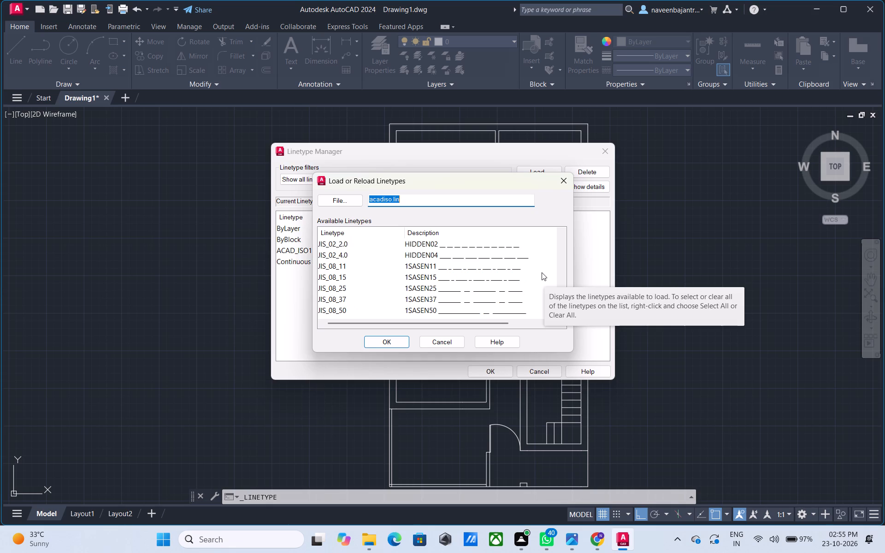
scroll(542, 272, "up", 1)
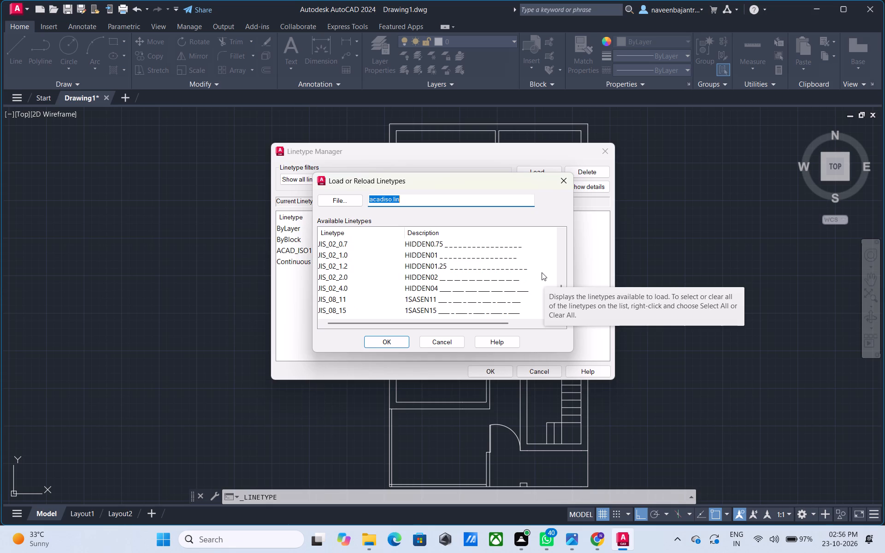
scroll(542, 272, "up", 1)
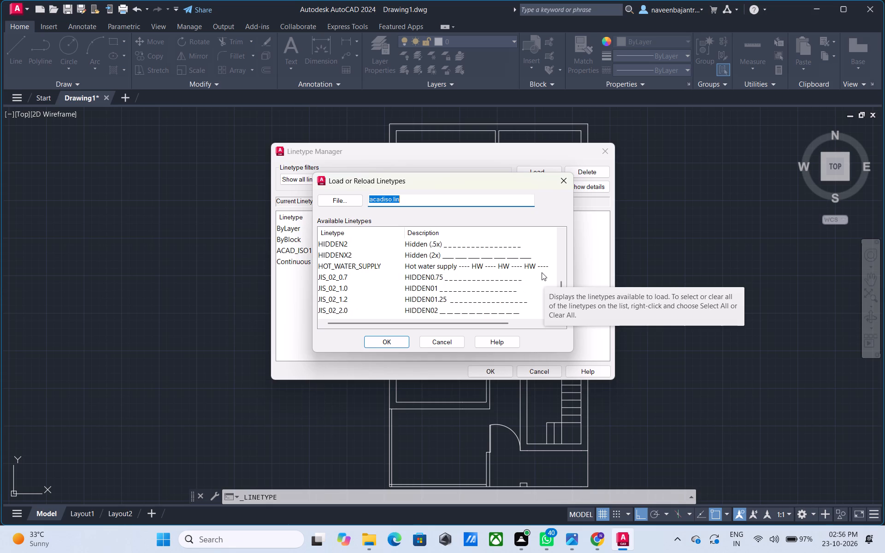
scroll(542, 272, "up", 1)
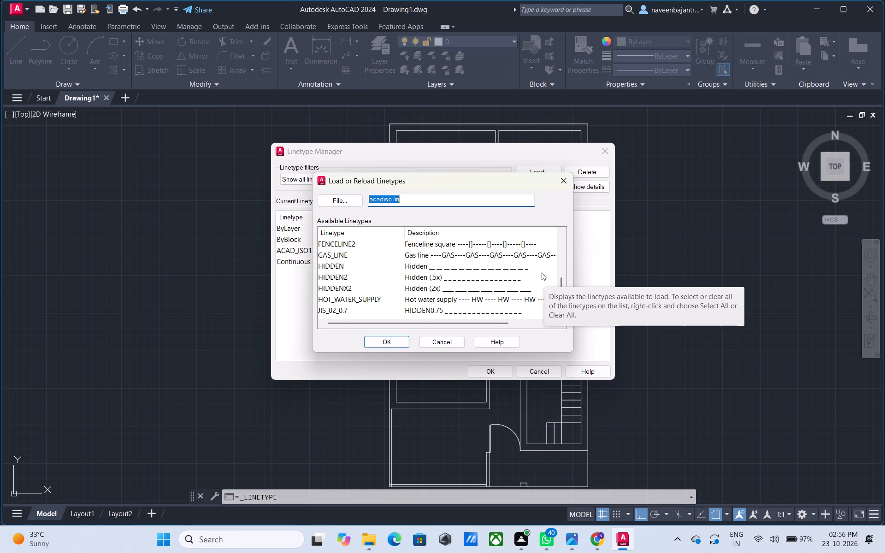
scroll(542, 272, "up", 2)
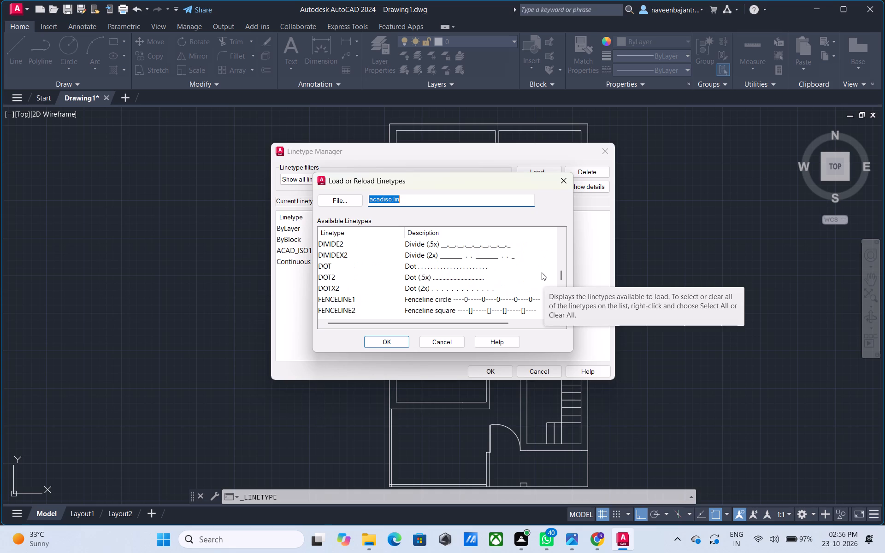
scroll(542, 272, "up", 1)
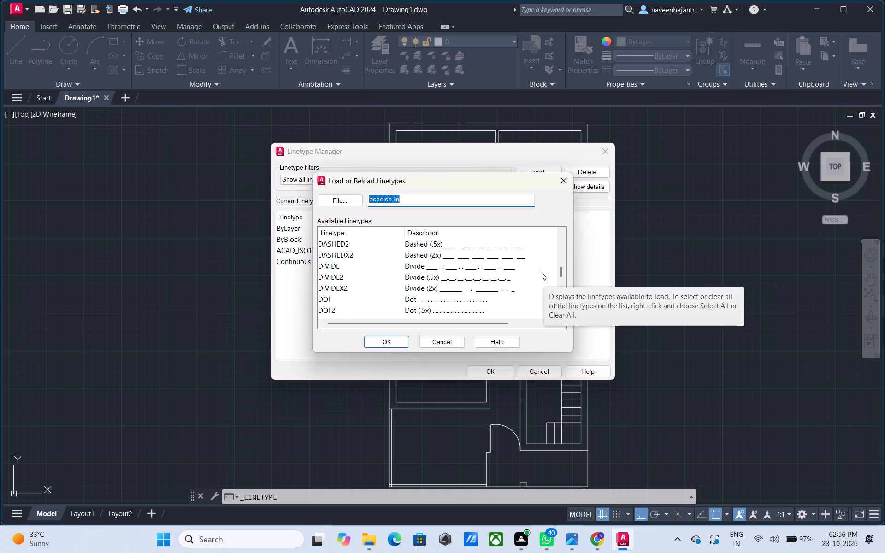
scroll(542, 272, "up", 1)
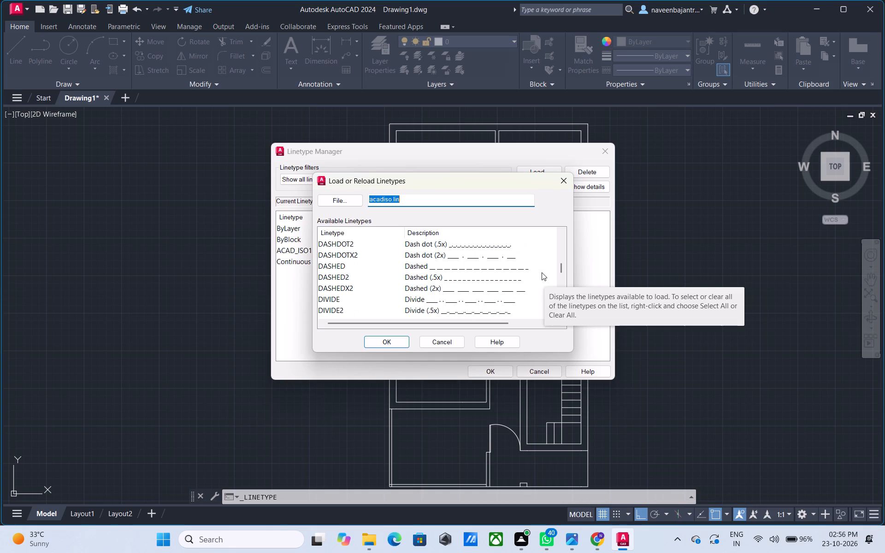
scroll(542, 272, "up", 1)
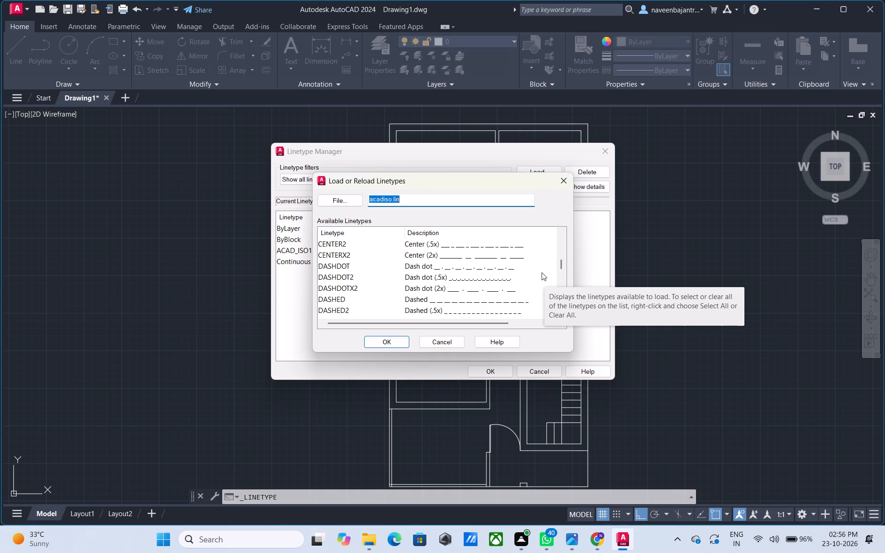
scroll(542, 272, "up", 1)
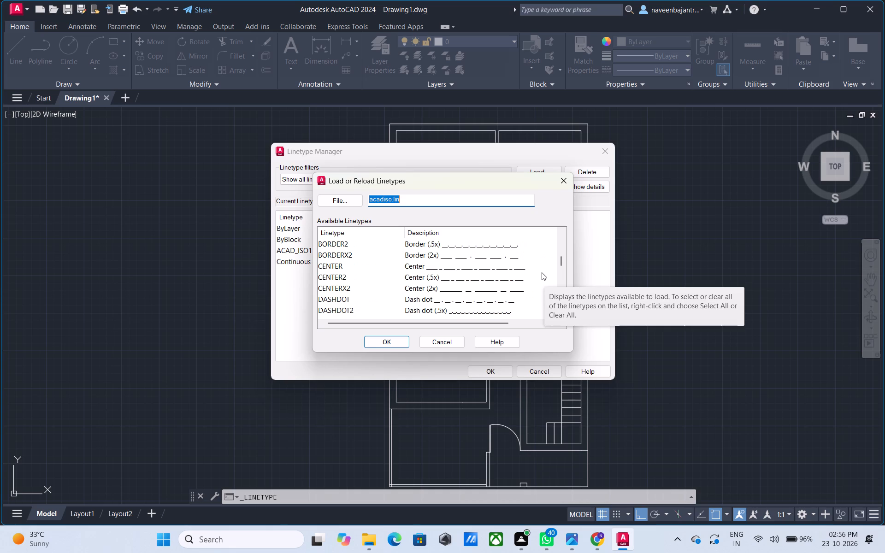
scroll(542, 272, "up", 1)
left_click(447, 344)
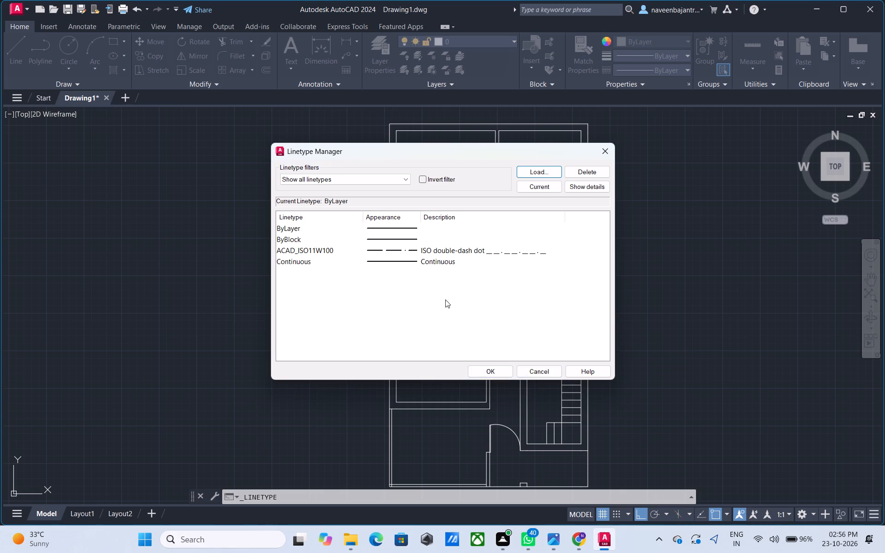
left_click(443, 261)
left_click(484, 375)
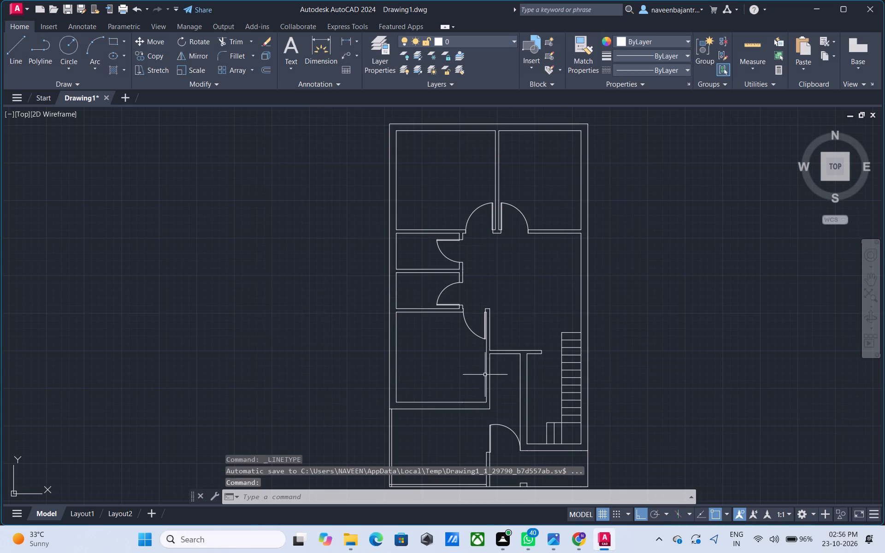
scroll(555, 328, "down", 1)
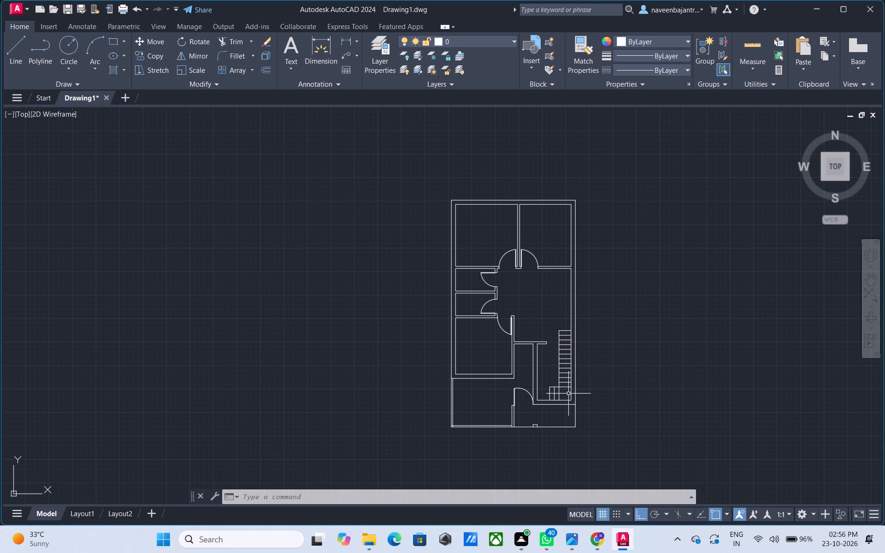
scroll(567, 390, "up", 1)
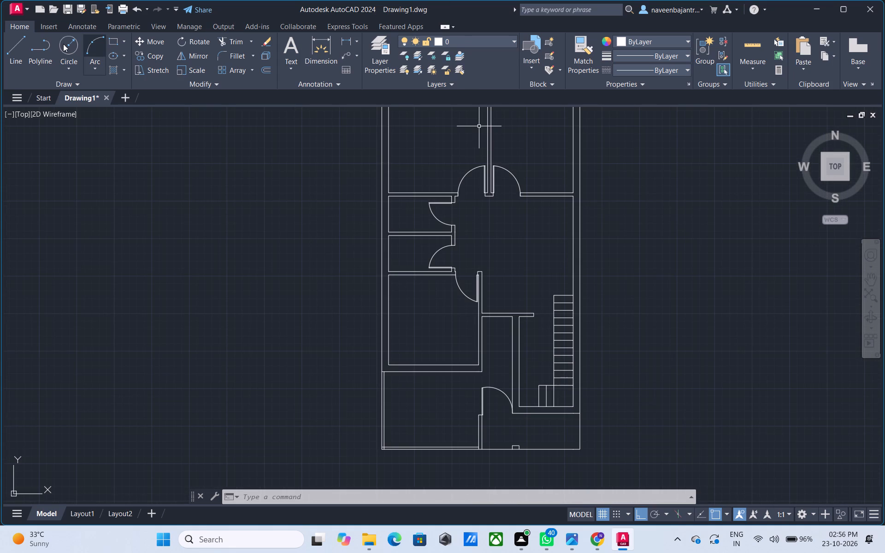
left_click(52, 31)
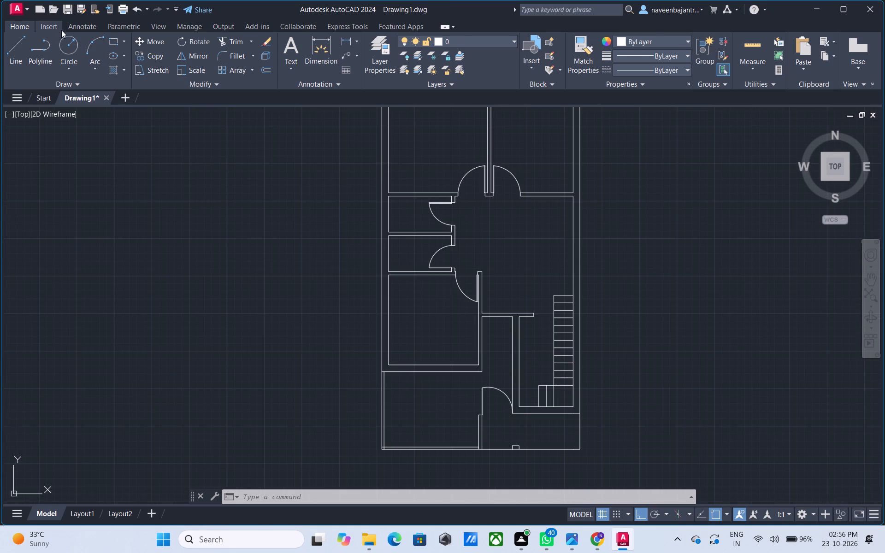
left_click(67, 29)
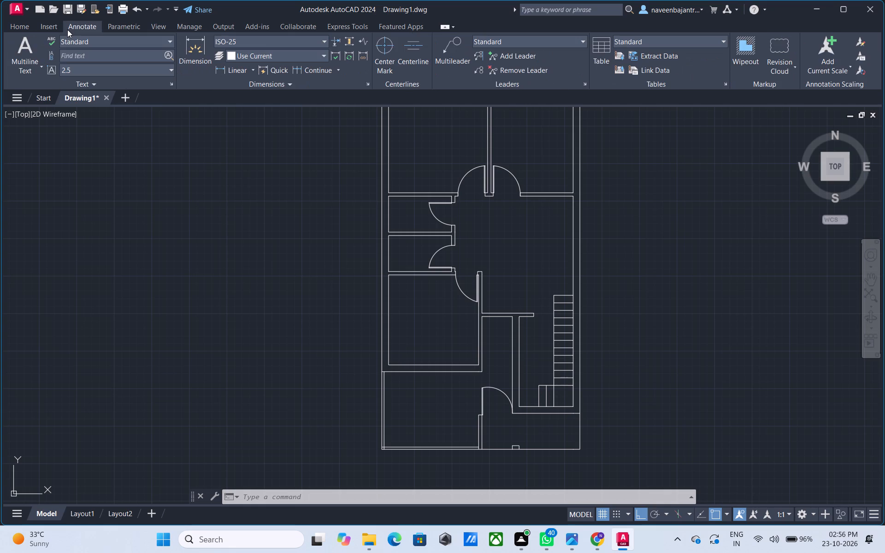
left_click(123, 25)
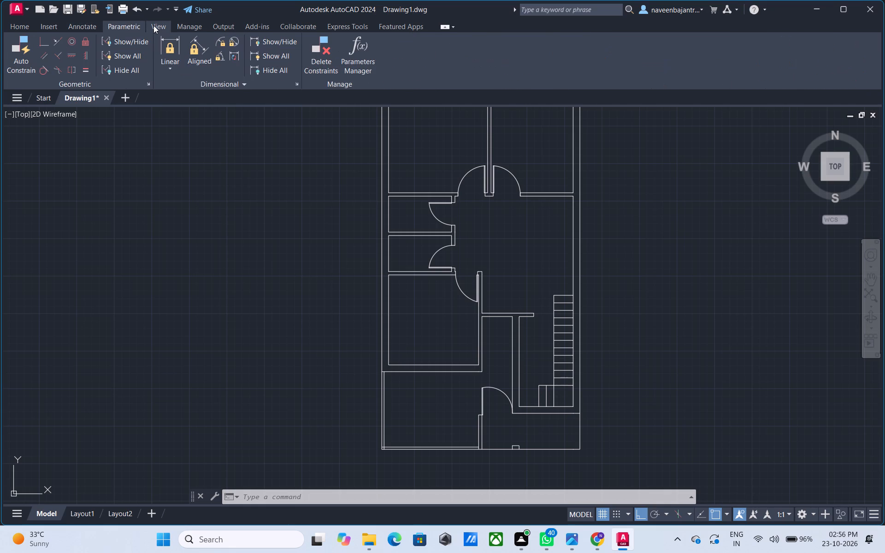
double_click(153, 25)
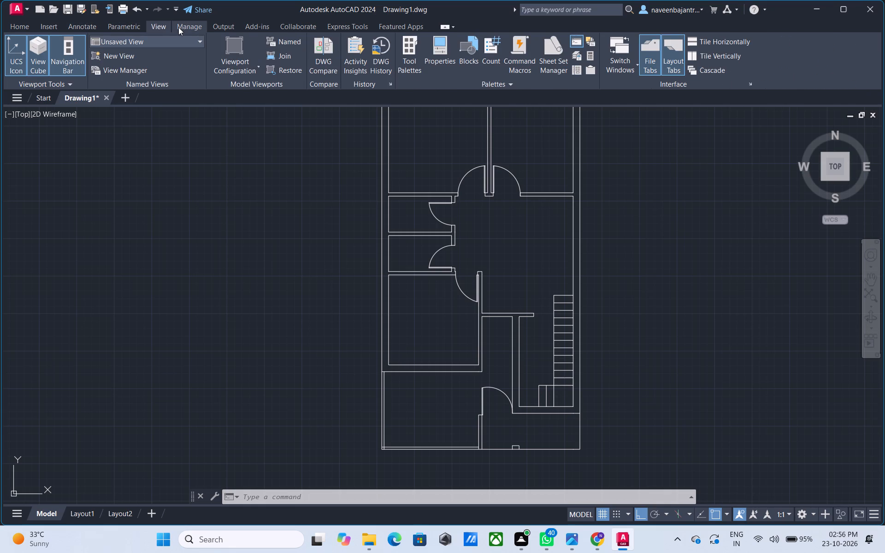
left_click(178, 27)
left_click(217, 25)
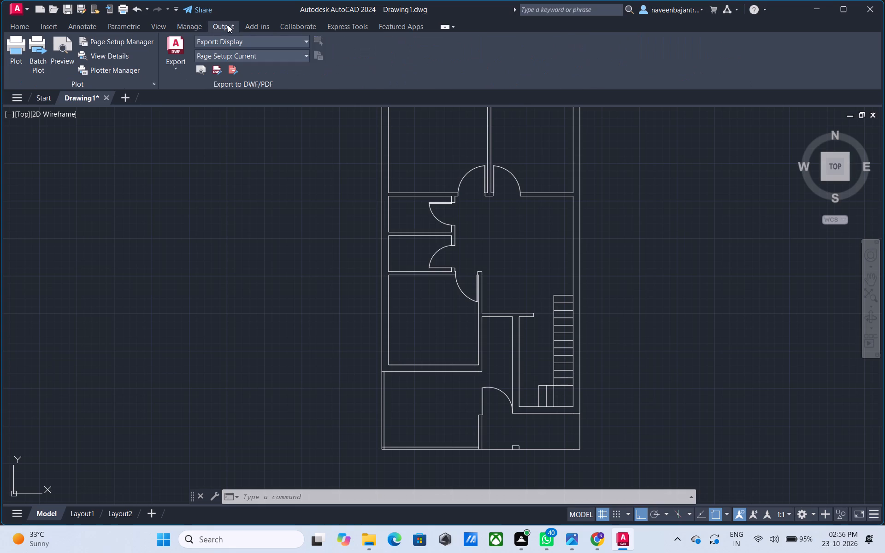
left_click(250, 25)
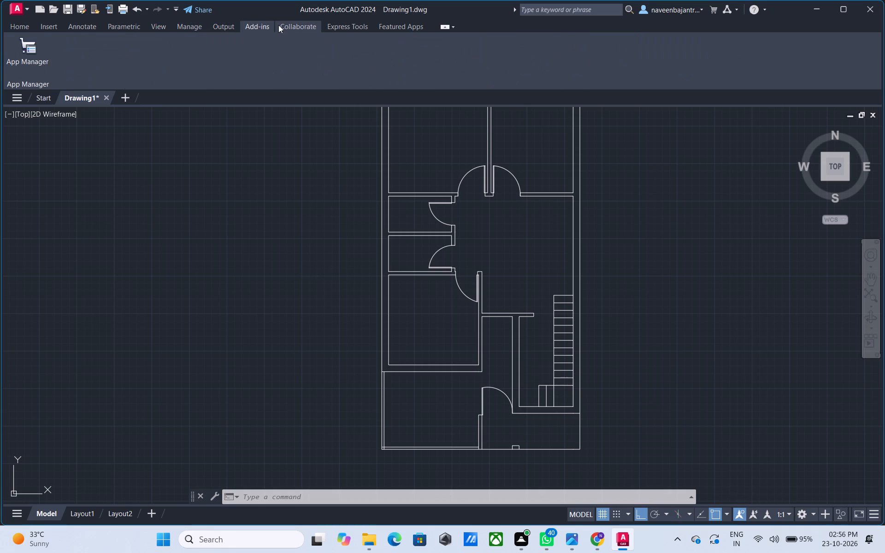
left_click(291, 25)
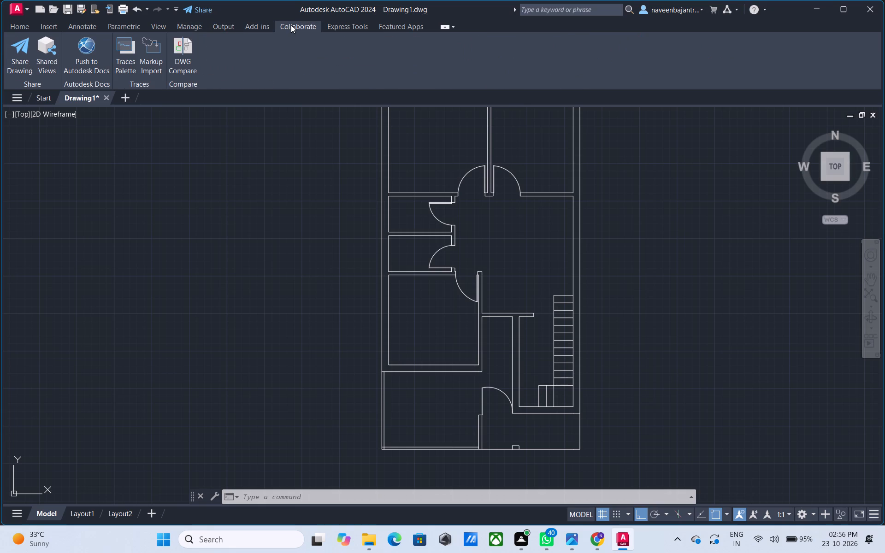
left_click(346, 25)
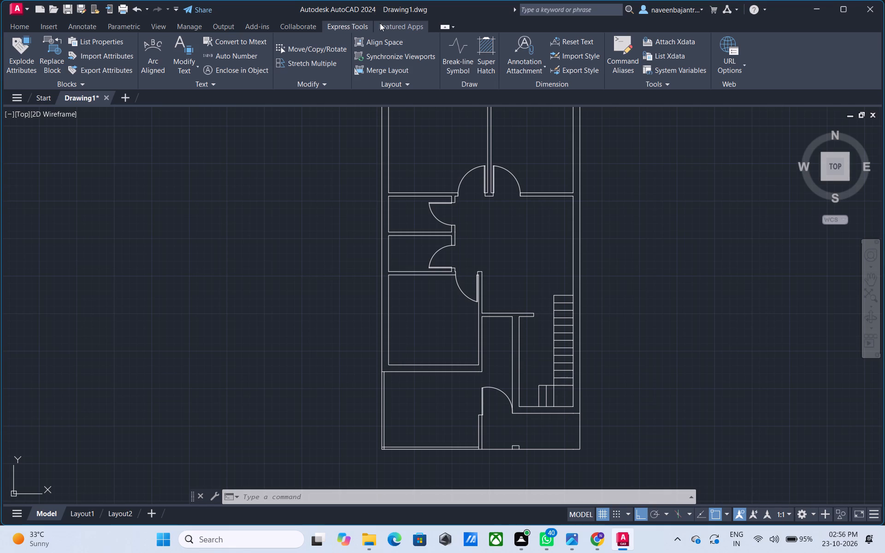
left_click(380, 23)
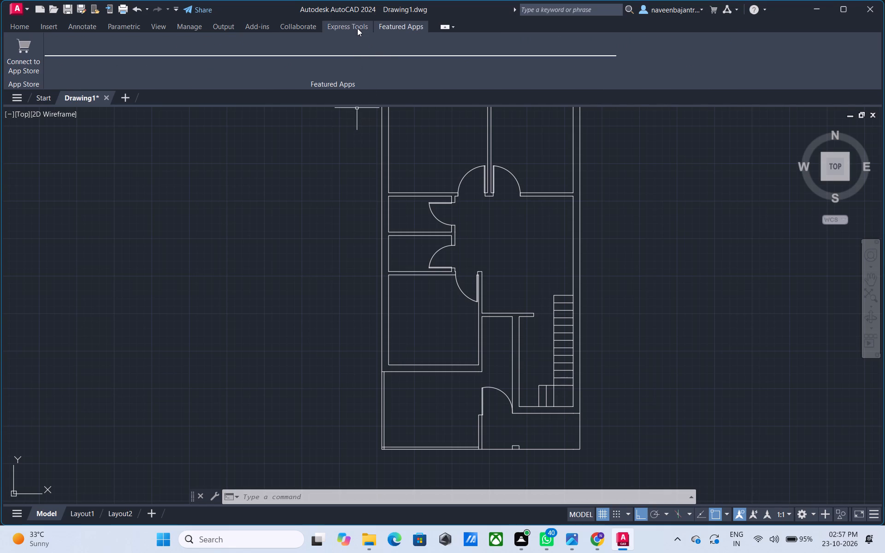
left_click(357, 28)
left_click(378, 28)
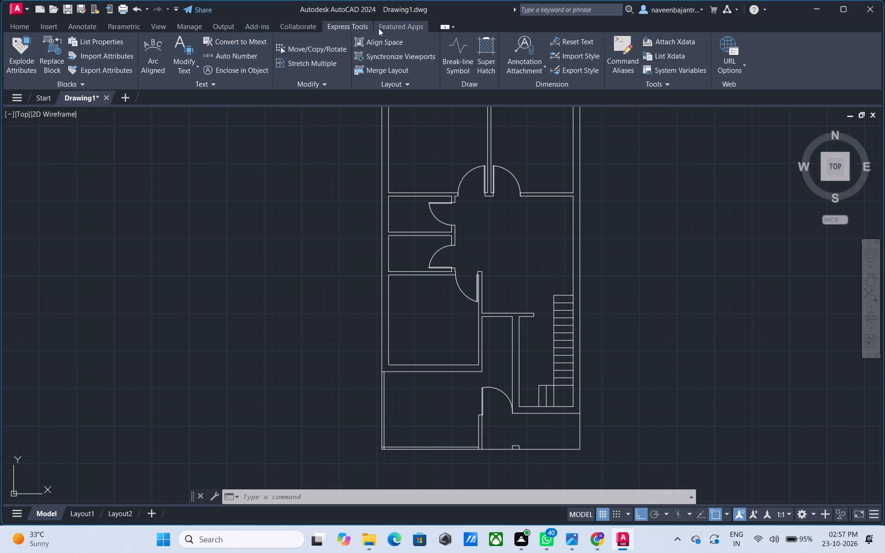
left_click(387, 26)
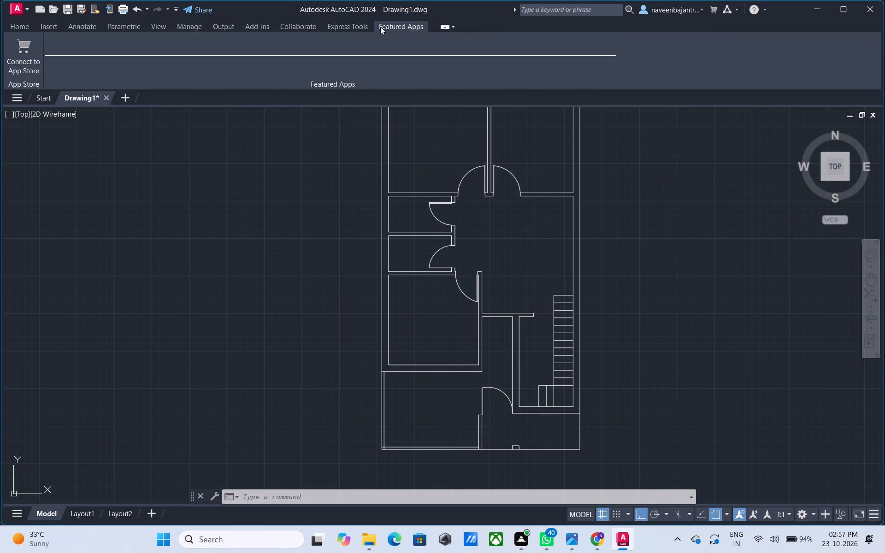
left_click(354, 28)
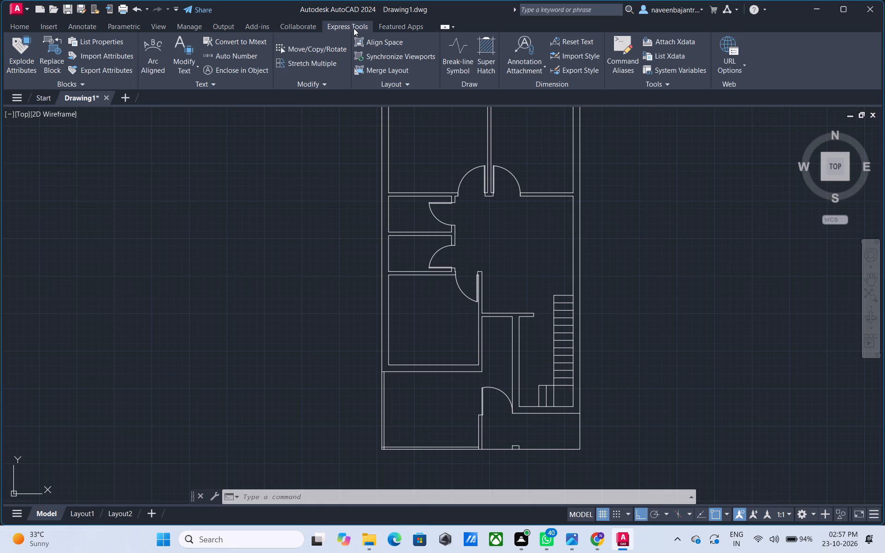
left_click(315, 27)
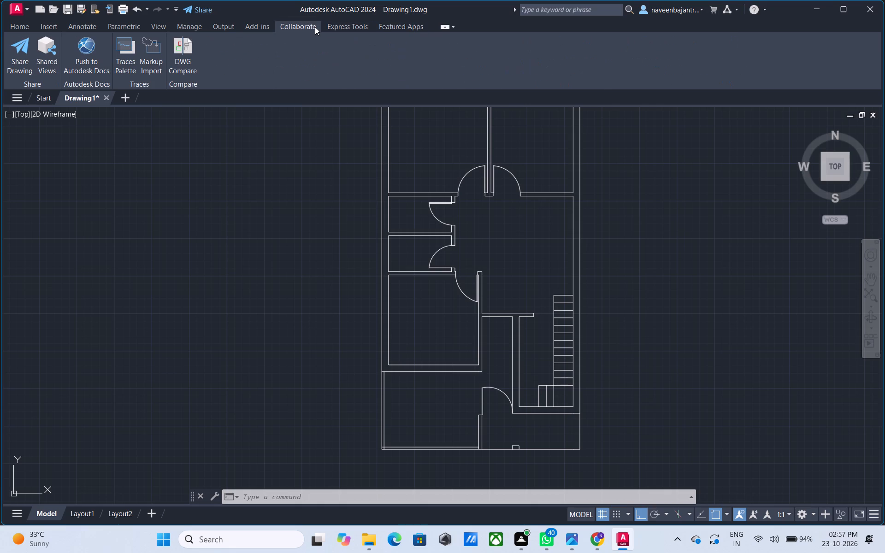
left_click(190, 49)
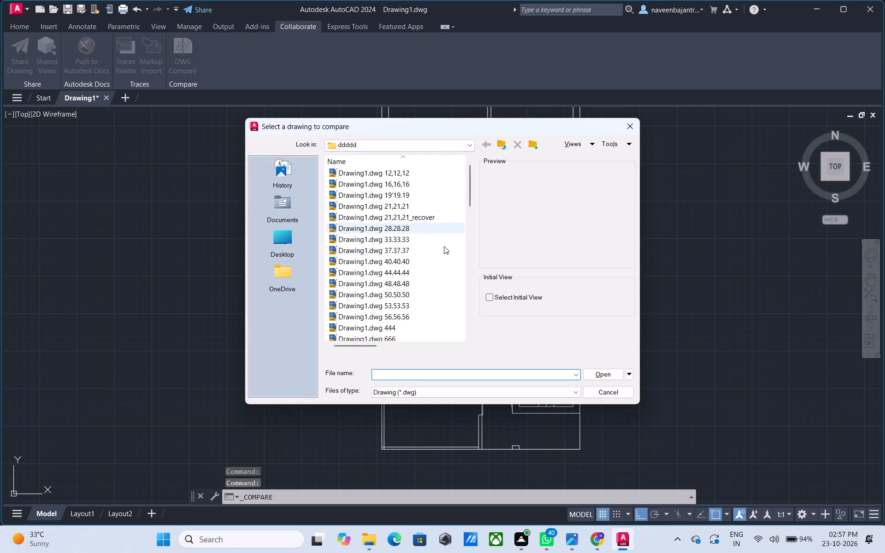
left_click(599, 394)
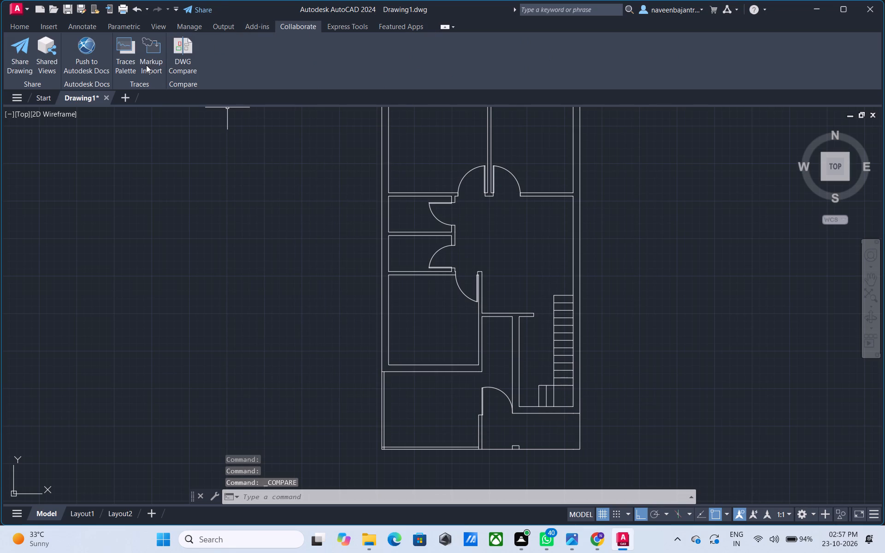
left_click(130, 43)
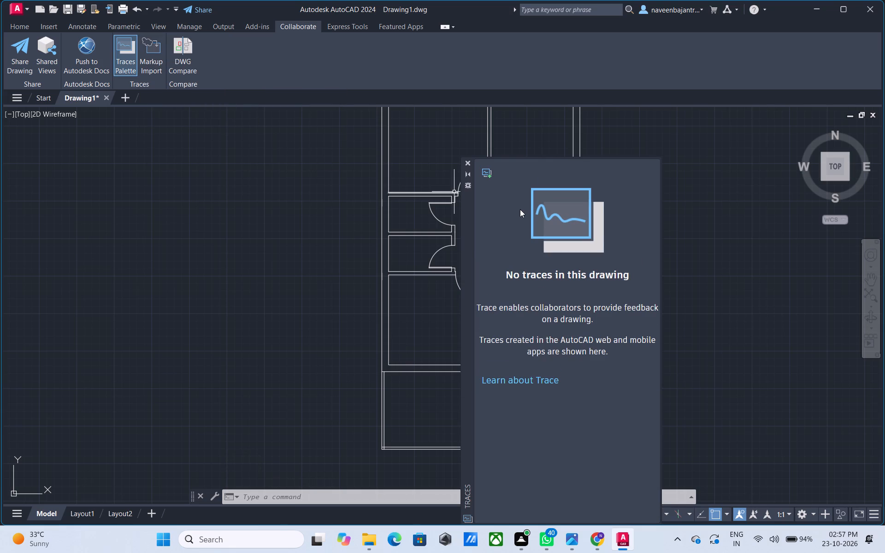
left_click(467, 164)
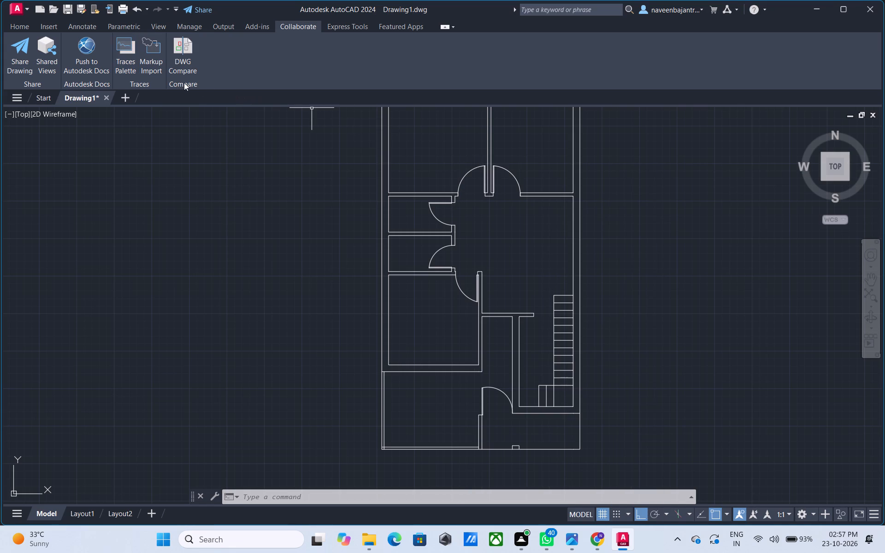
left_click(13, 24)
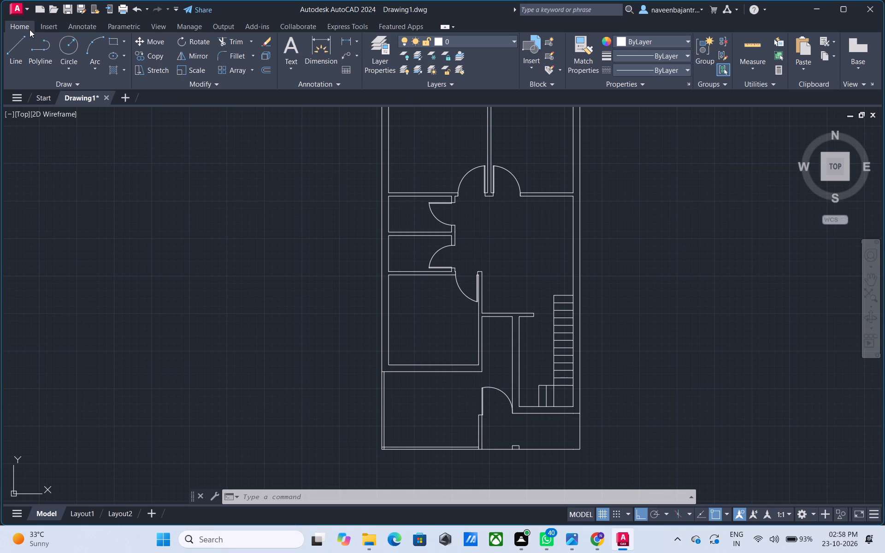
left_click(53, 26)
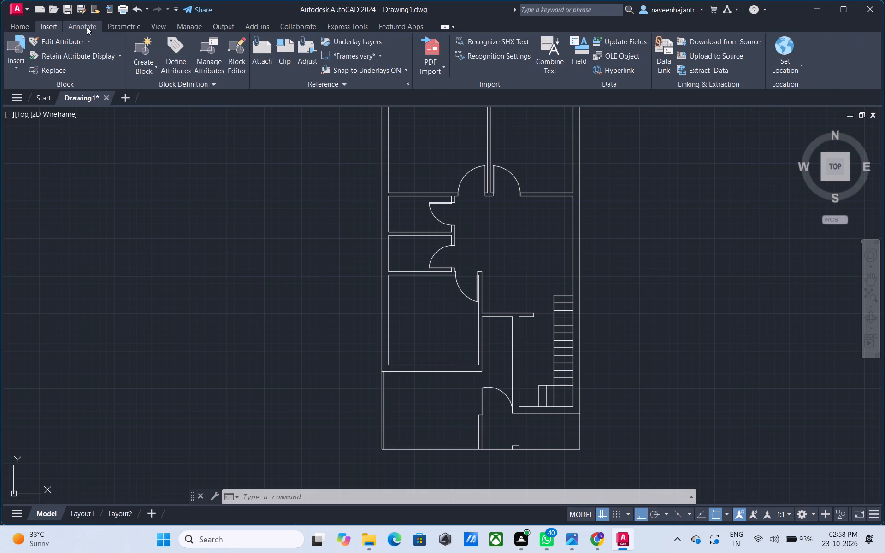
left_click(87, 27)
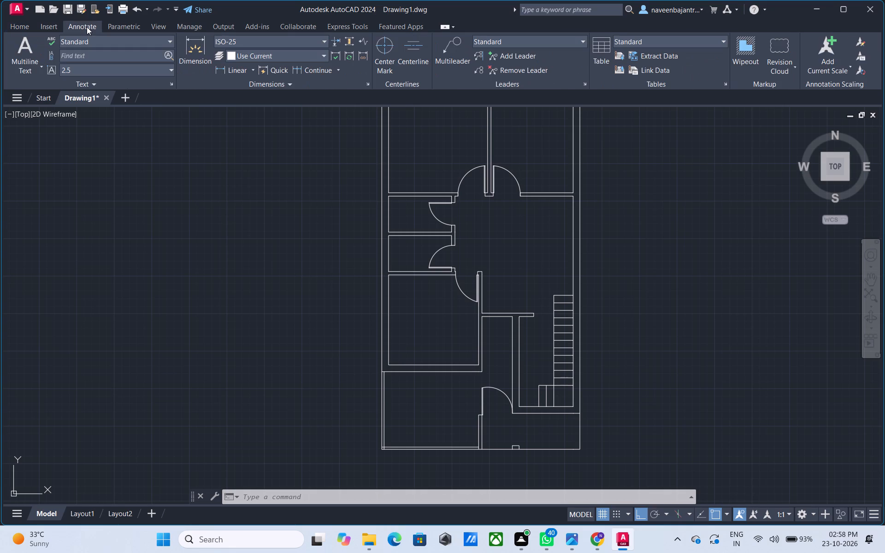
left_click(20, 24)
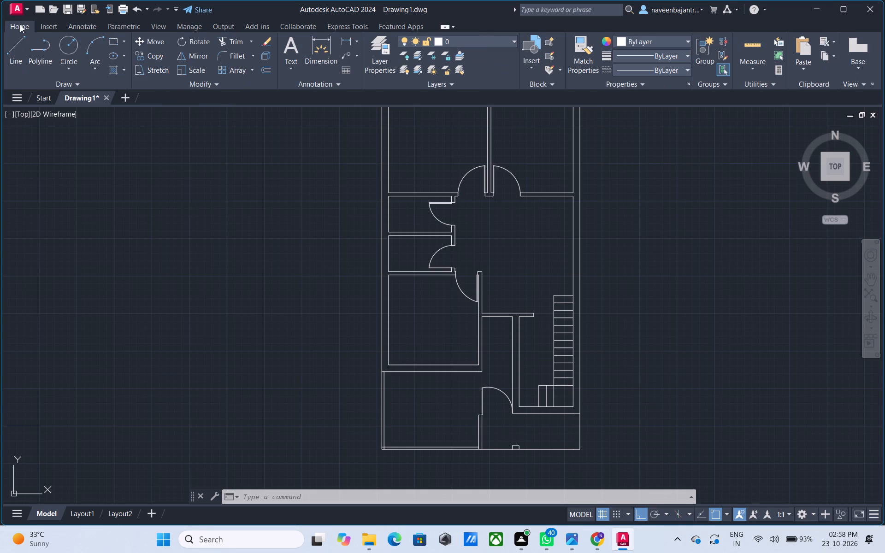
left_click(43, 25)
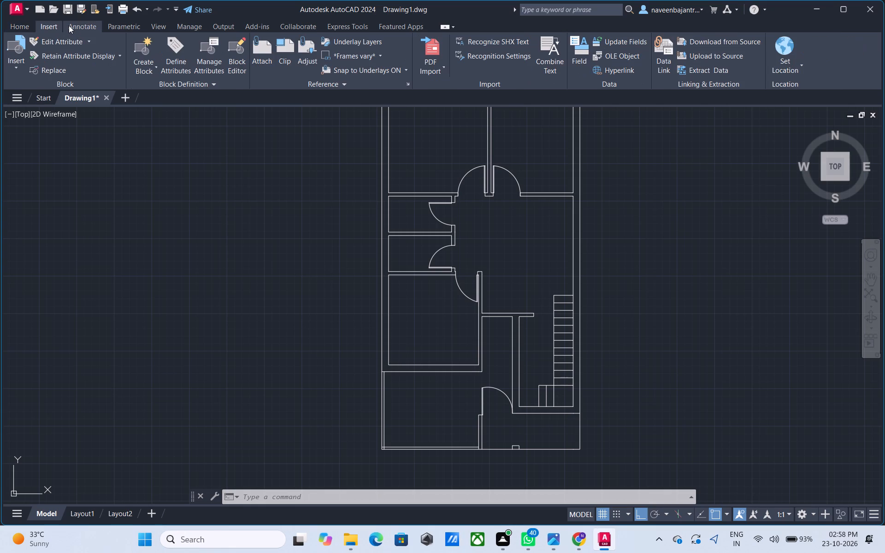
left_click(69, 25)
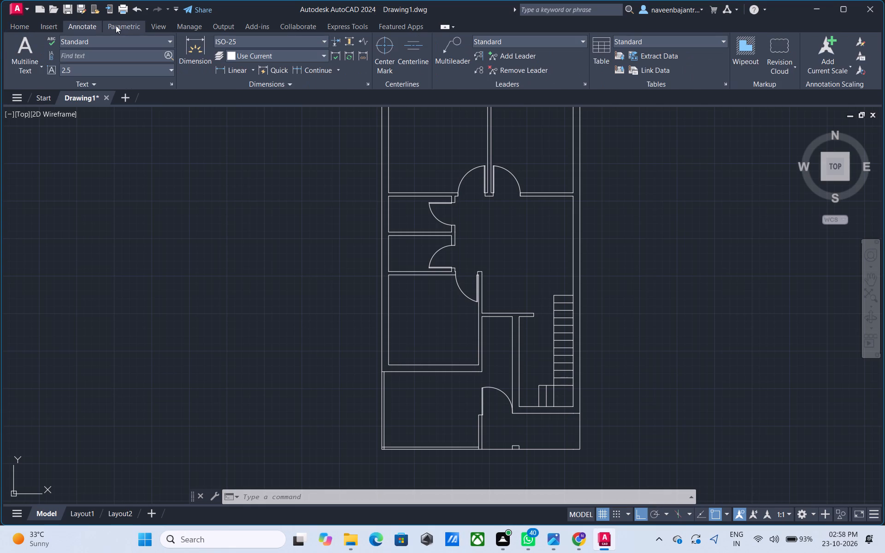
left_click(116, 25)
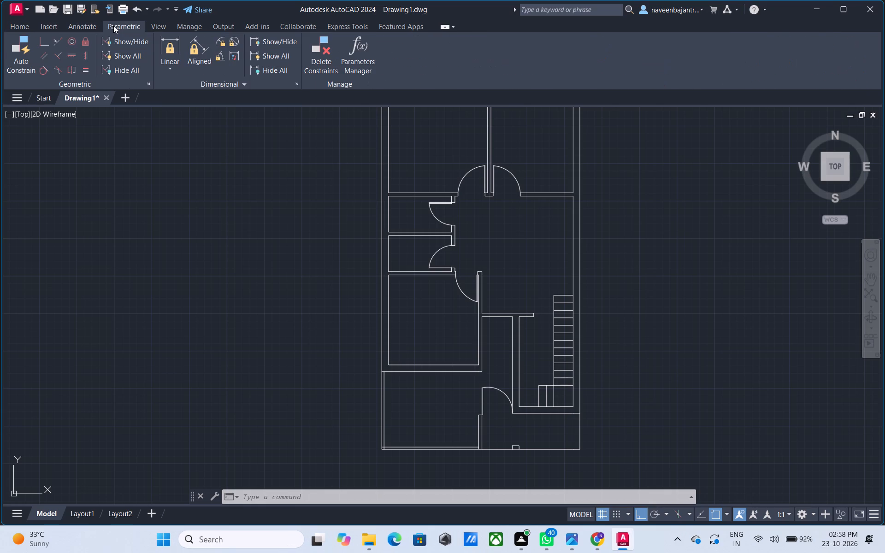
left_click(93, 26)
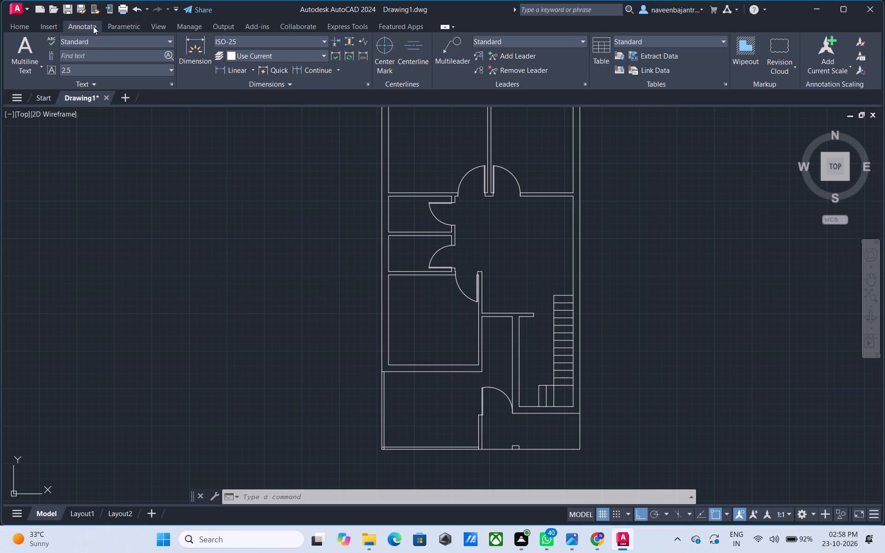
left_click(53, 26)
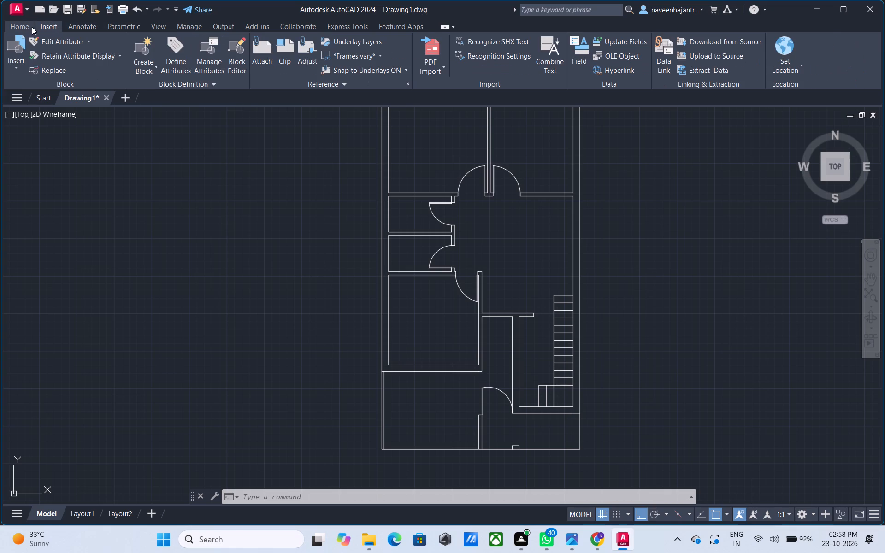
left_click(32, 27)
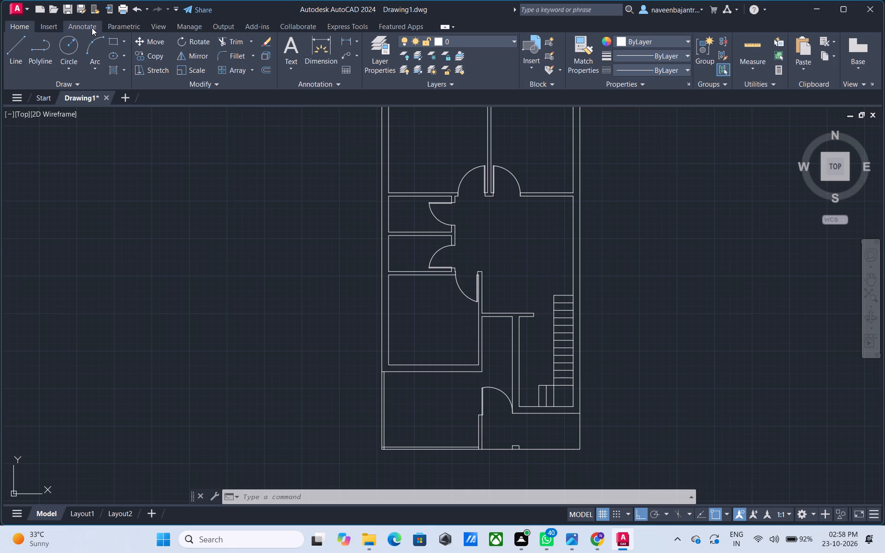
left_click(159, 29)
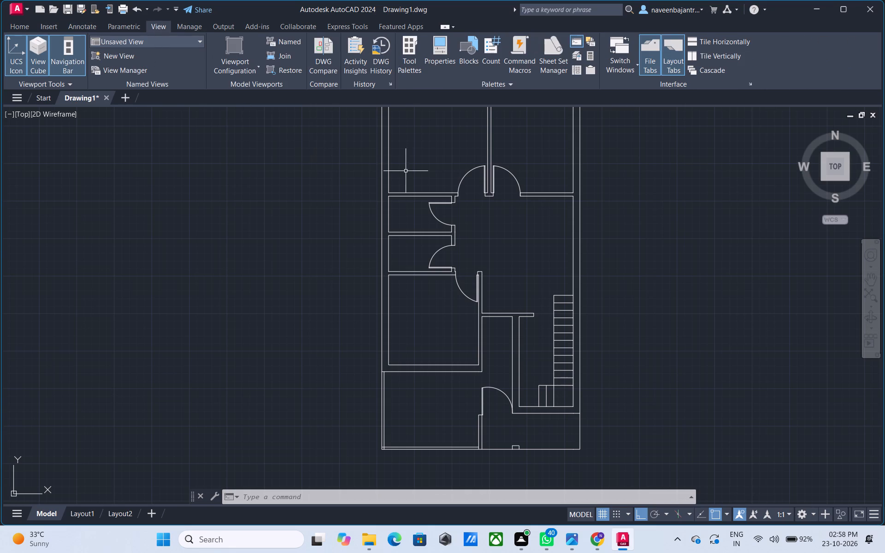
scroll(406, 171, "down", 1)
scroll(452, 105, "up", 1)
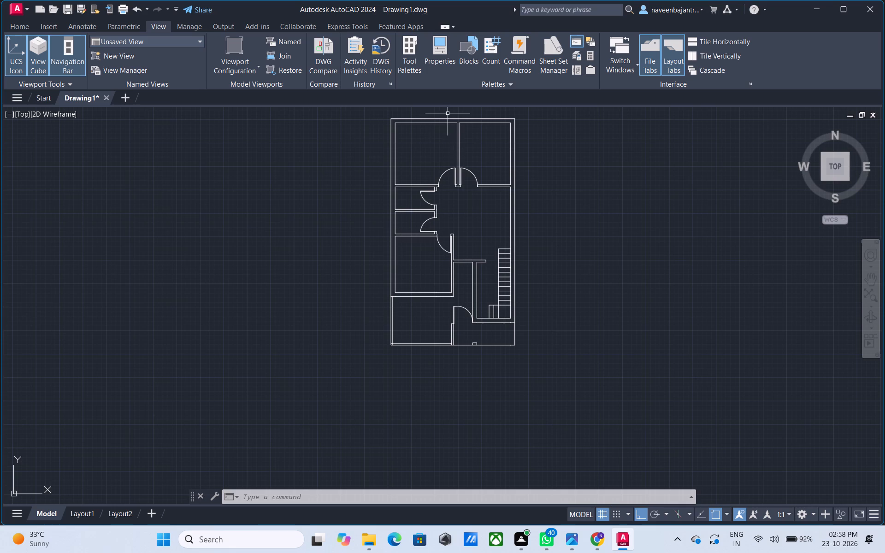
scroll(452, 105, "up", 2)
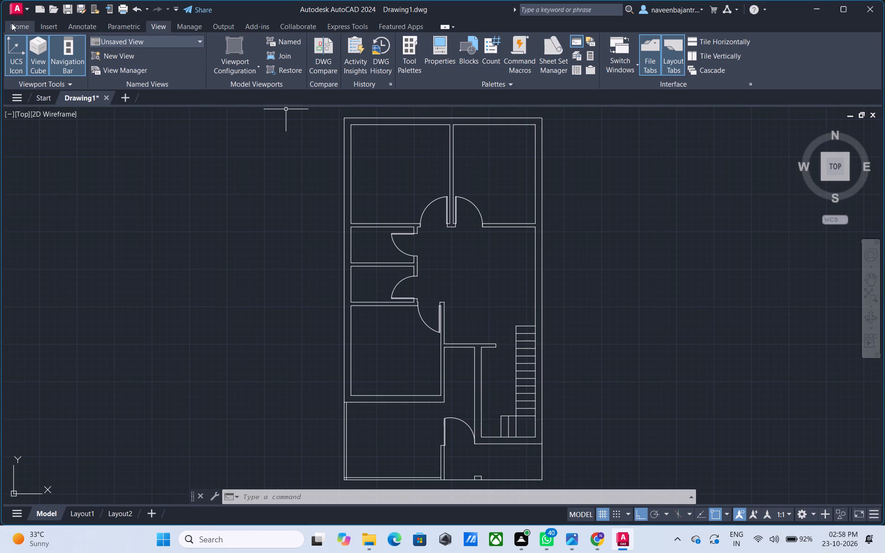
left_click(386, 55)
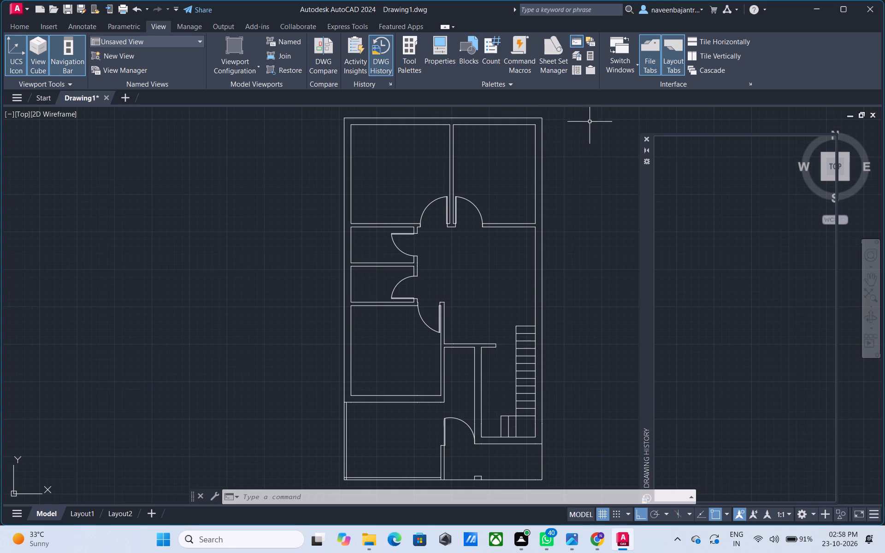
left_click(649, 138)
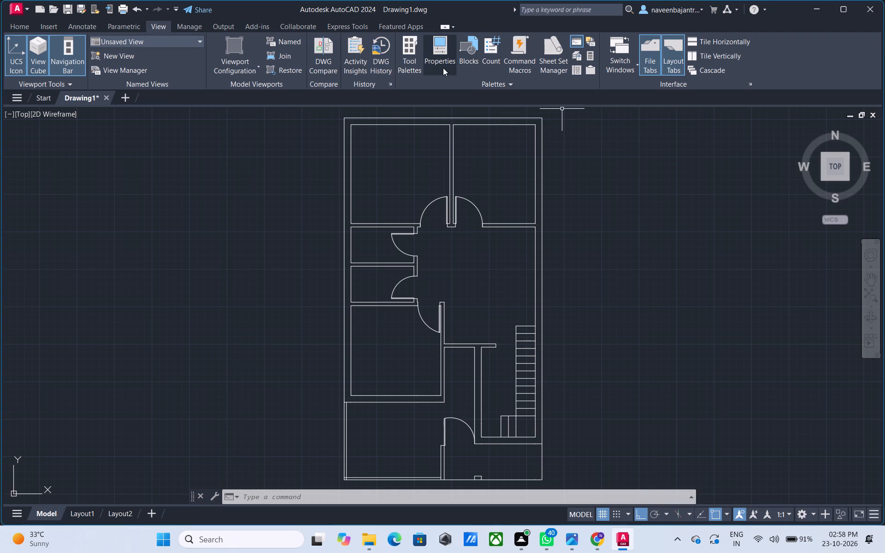
Open the Tool Palettes window with its architectural imperial and metric samples.
left_click(420, 64)
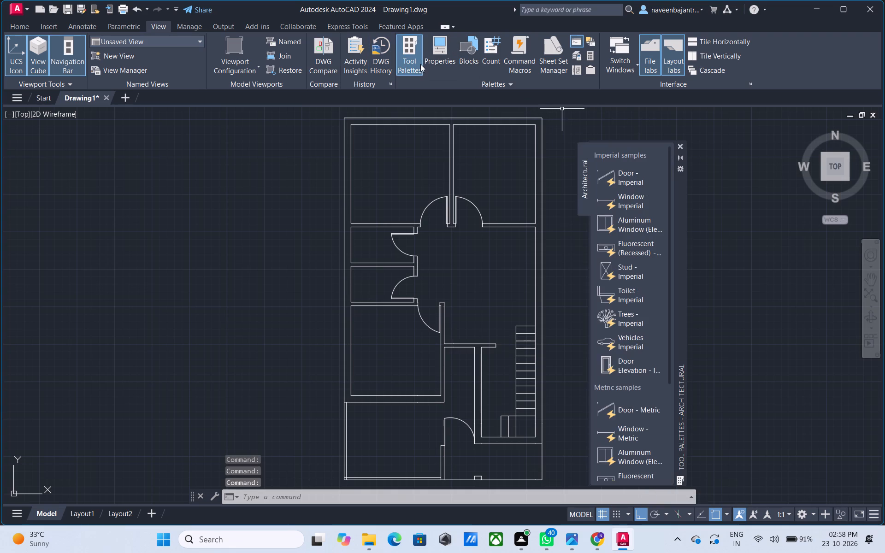
Examine the general, visualization, view and miscellaneous properties with nothing selected, and close the Properties and Tool Palettes windows.
left_click(438, 49)
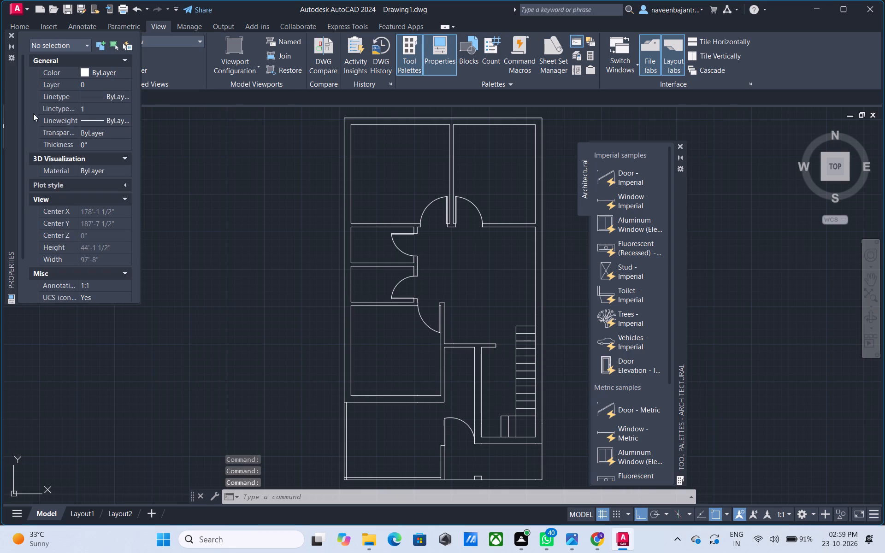
scroll(66, 106, "down", 3)
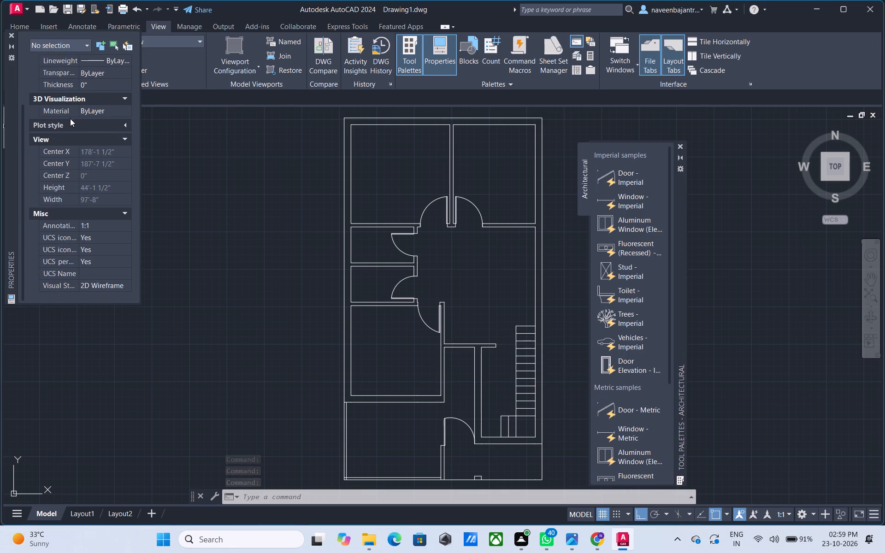
scroll(71, 120, "down", 1)
scroll(72, 120, "up", 5)
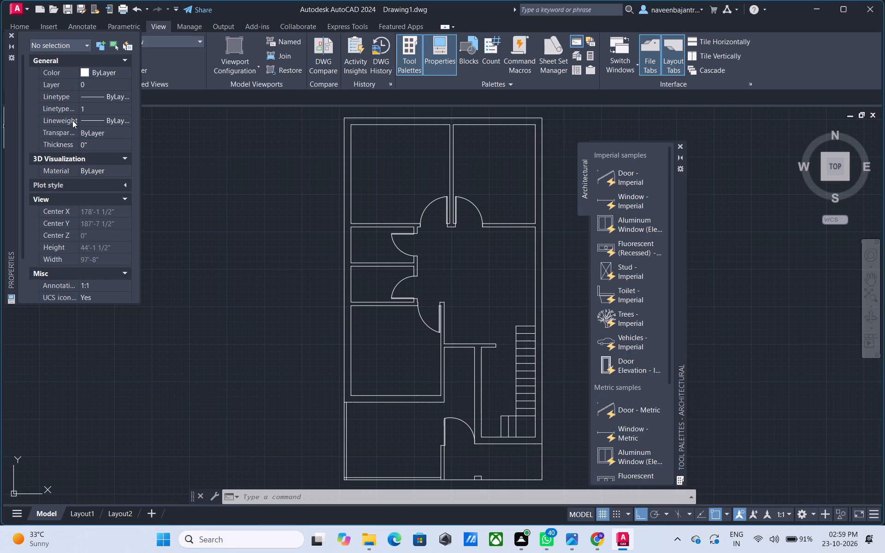
left_click(13, 37)
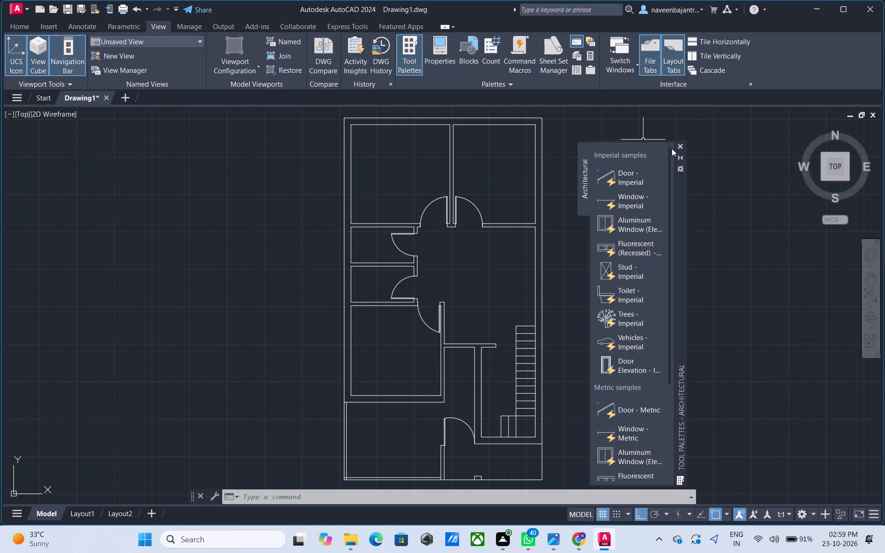
left_click(681, 148)
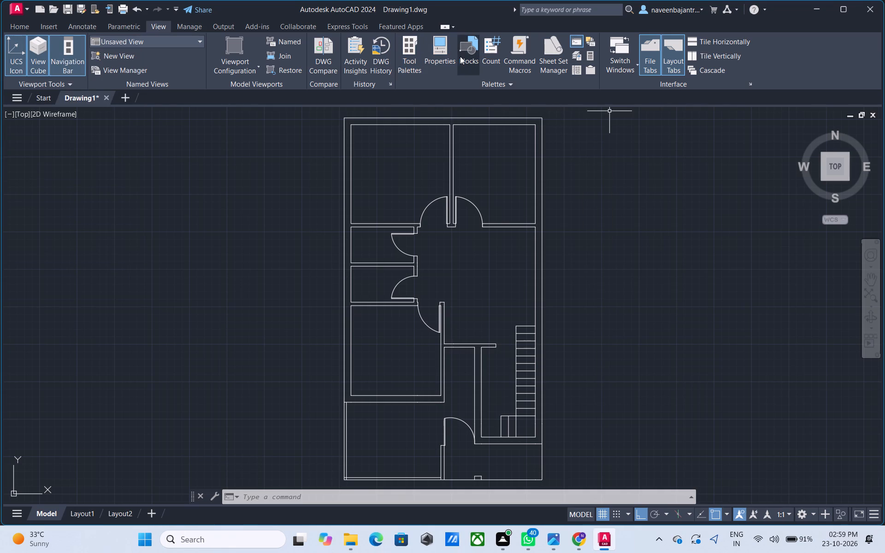
Open the Blocks palette, dismiss its cloud storage notice, and look through the recent blocks for furniture, kitchen and bathroom components.
left_click(460, 56)
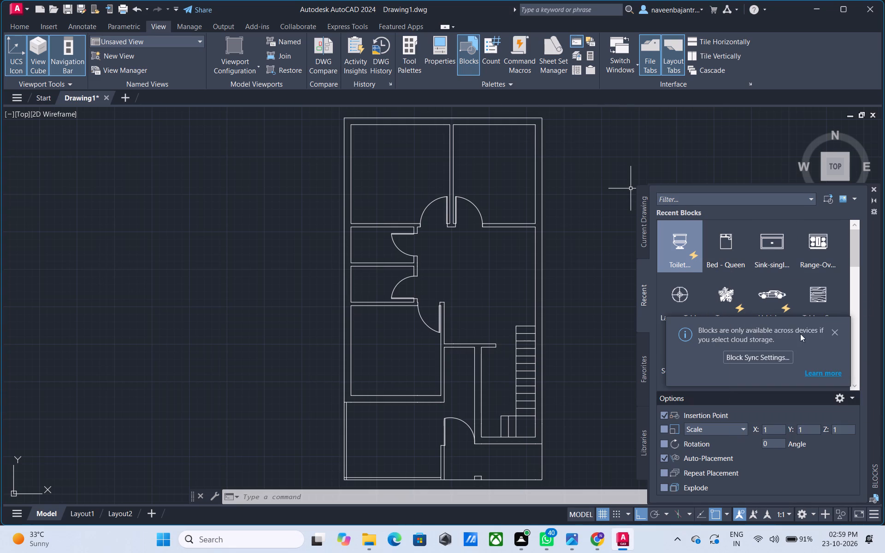
left_click(834, 335)
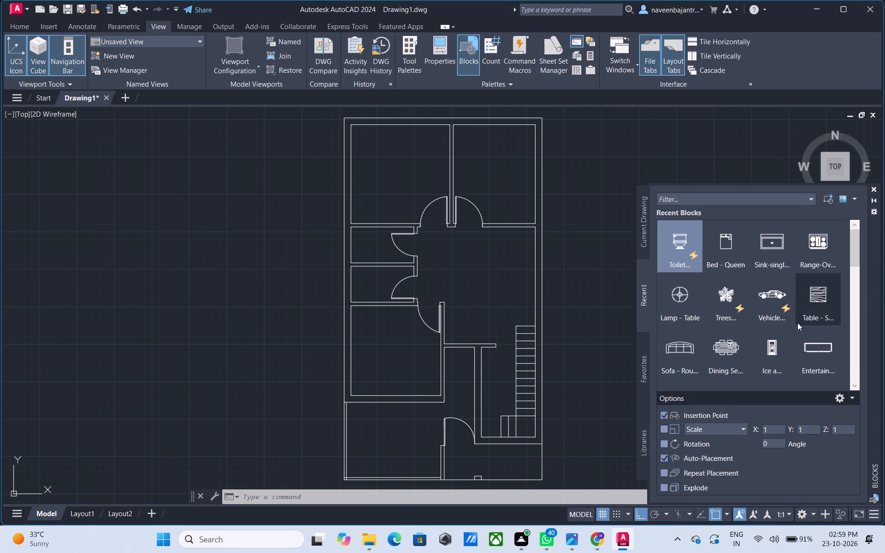
scroll(793, 320, "down", 1)
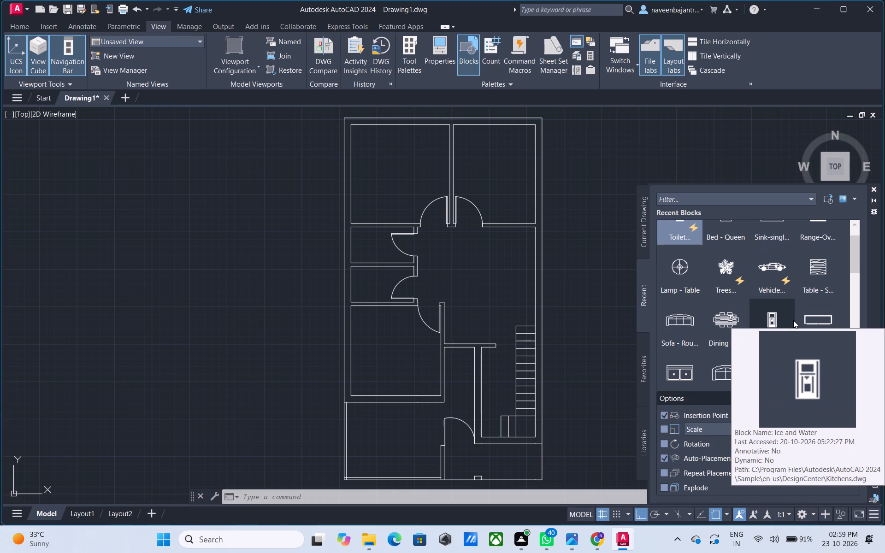
scroll(793, 320, "down", 2)
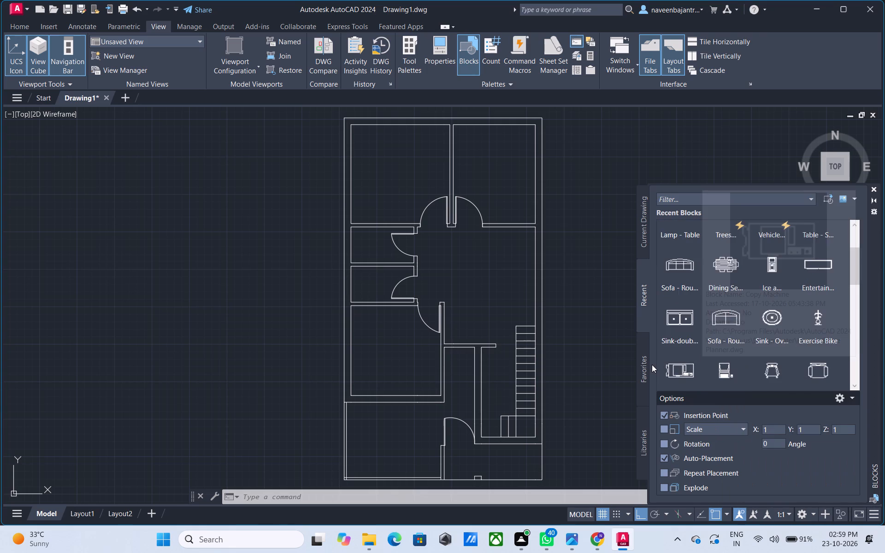
scroll(663, 351, "down", 3)
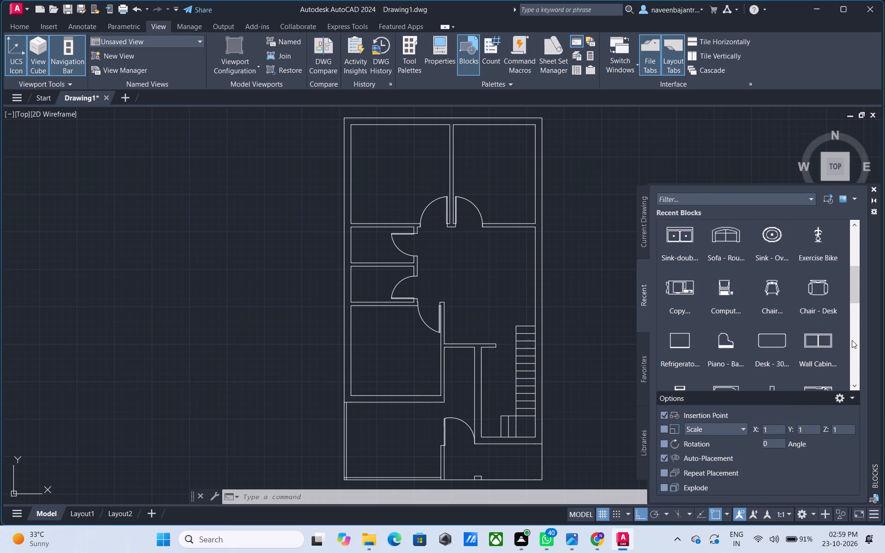
scroll(852, 340, "down", 1)
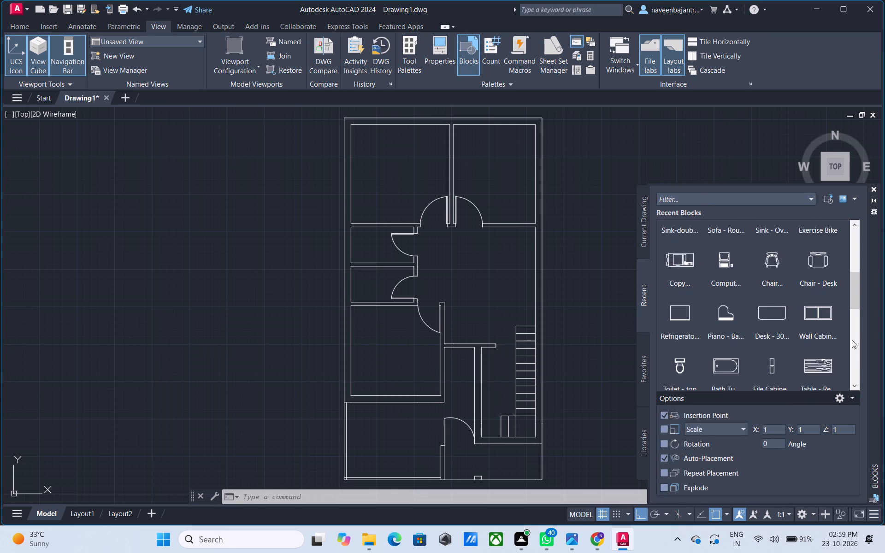
scroll(852, 340, "down", 1)
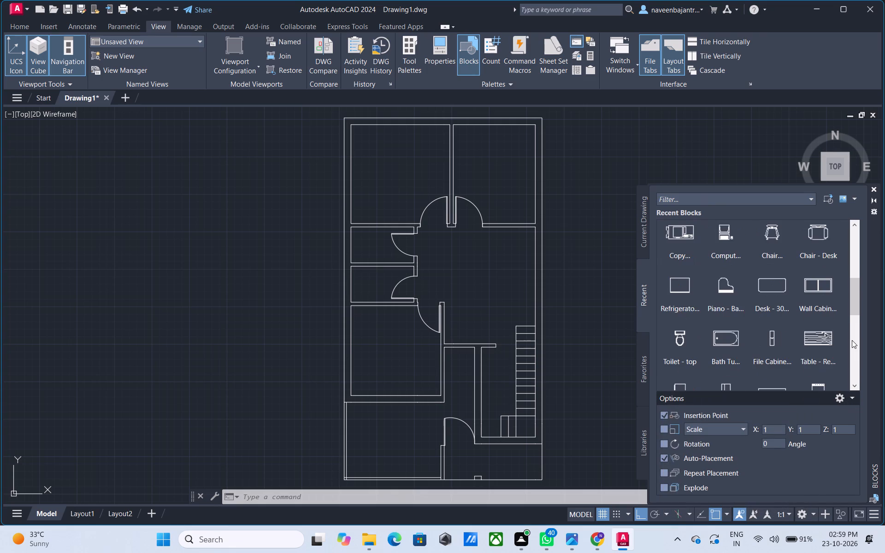
scroll(852, 340, "down", 1)
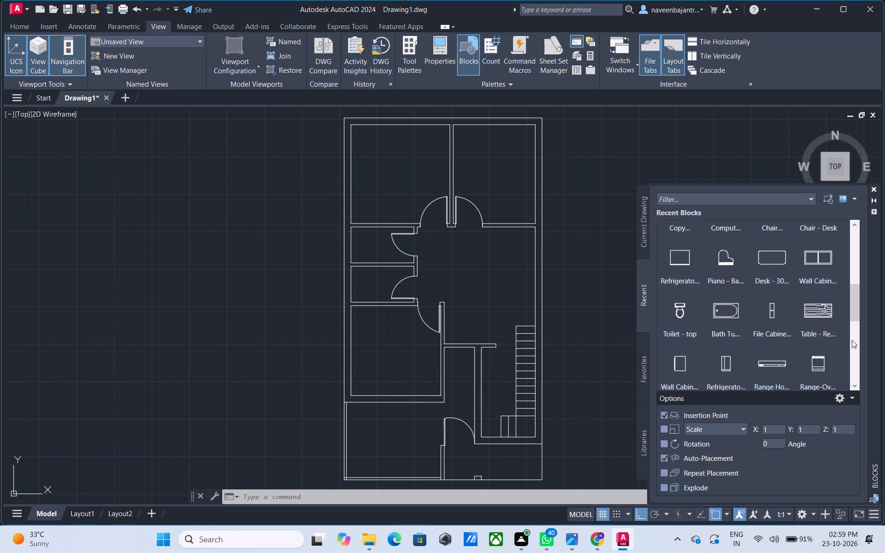
scroll(852, 340, "down", 1)
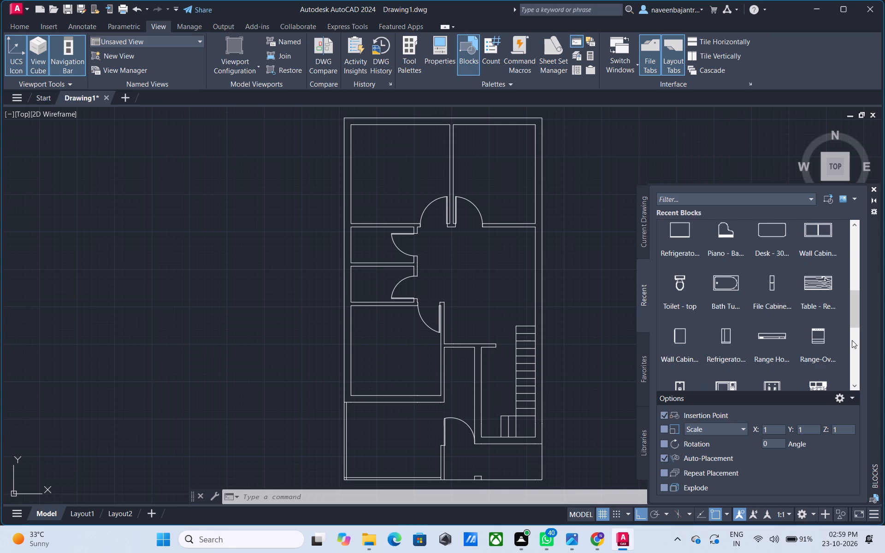
scroll(852, 340, "down", 1)
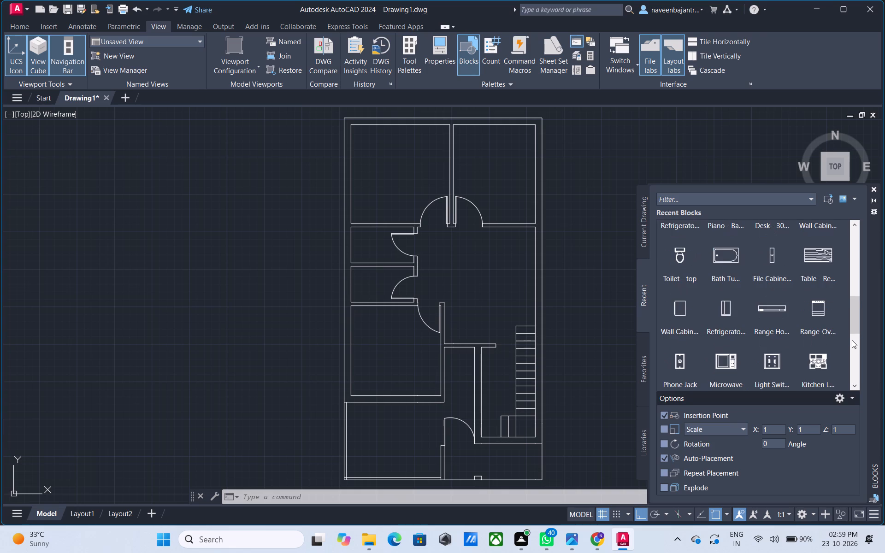
scroll(852, 340, "down", 1)
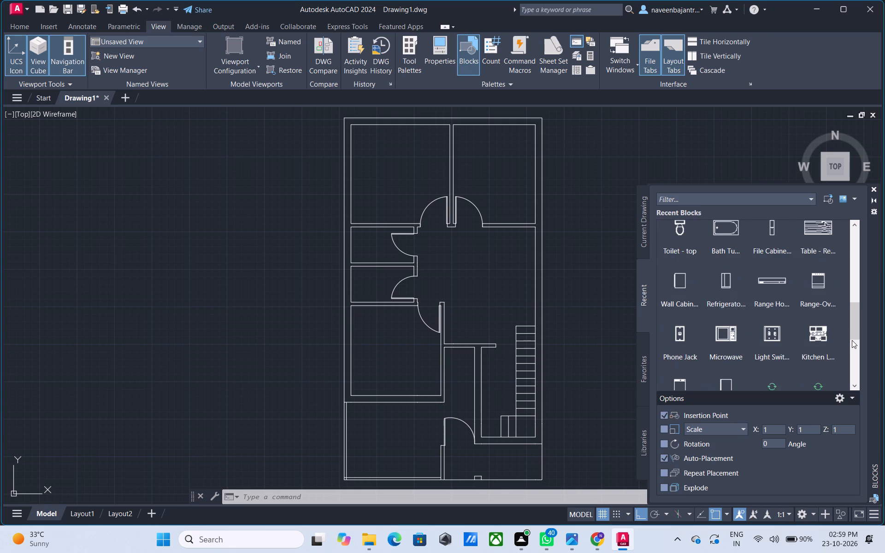
scroll(852, 340, "down", 1)
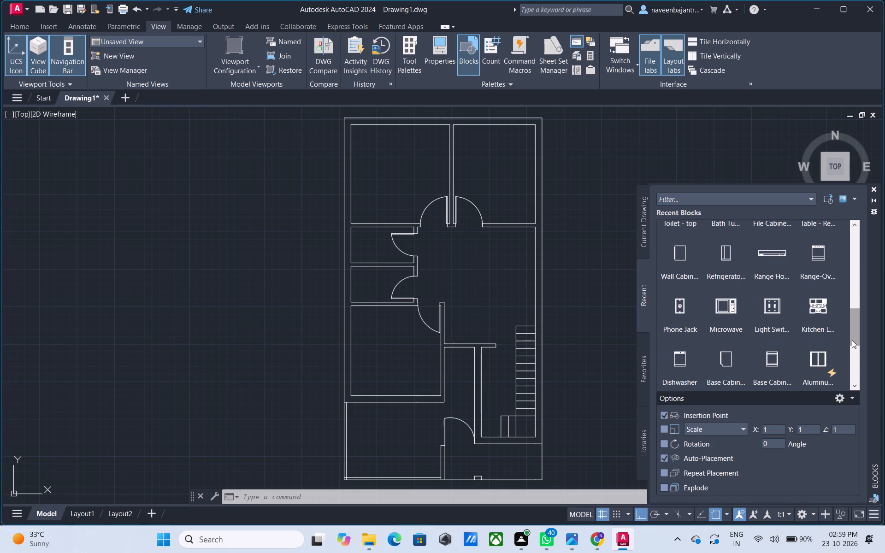
scroll(852, 340, "down", 1)
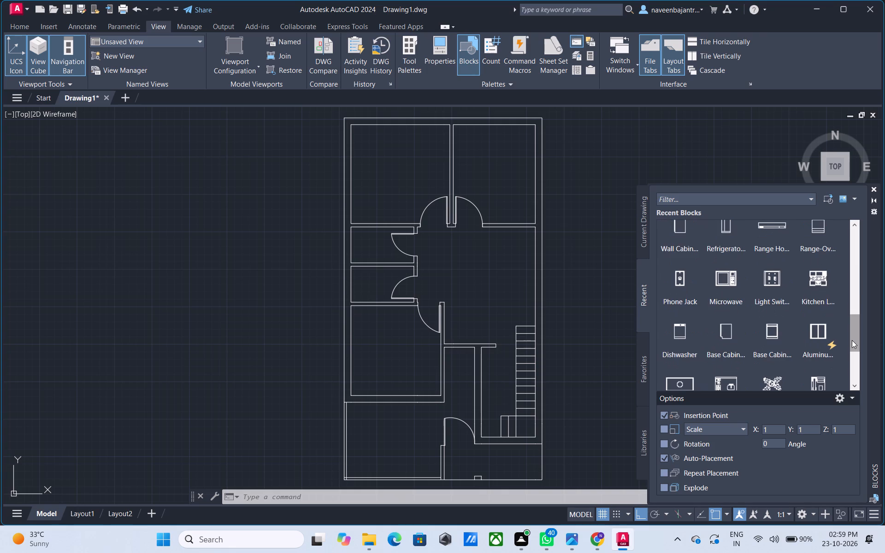
scroll(852, 340, "down", 1)
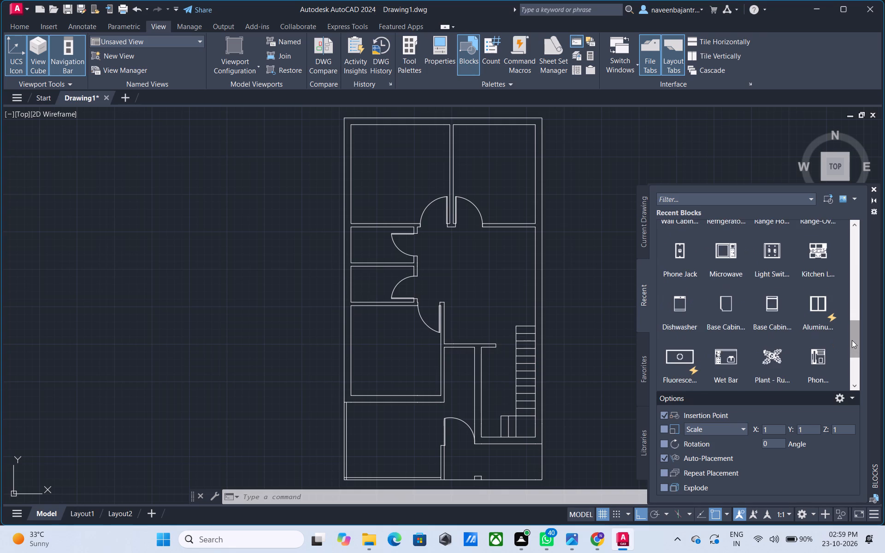
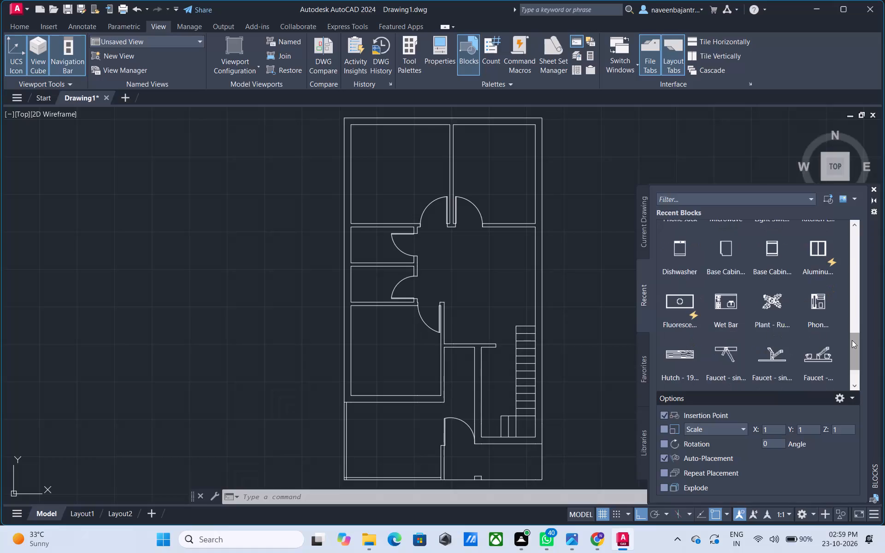
Look through the last of the recent blocks, down to the faucets and toilet.
scroll(852, 340, "down", 3)
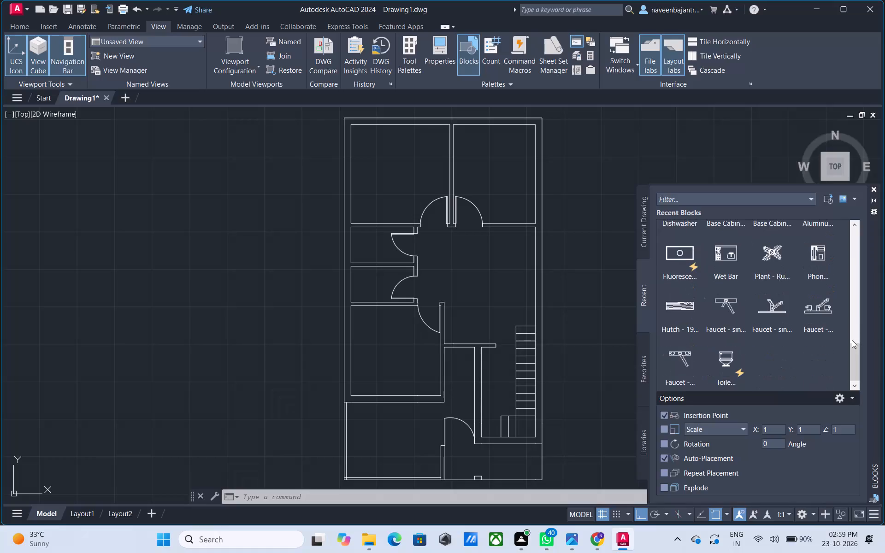
Check the Libraries, Favorites and Current Drawing block sources, cancelling the block library file selection without choosing a file.
left_click(642, 429)
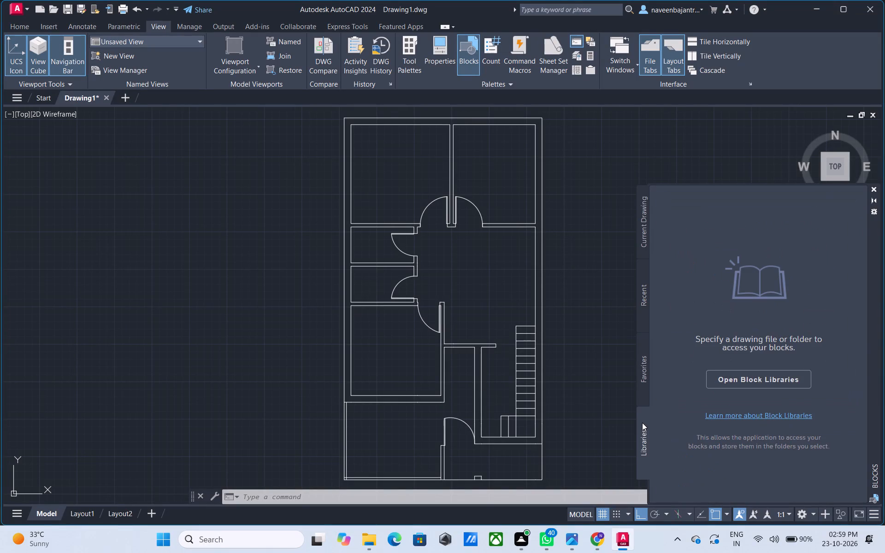
left_click(741, 378)
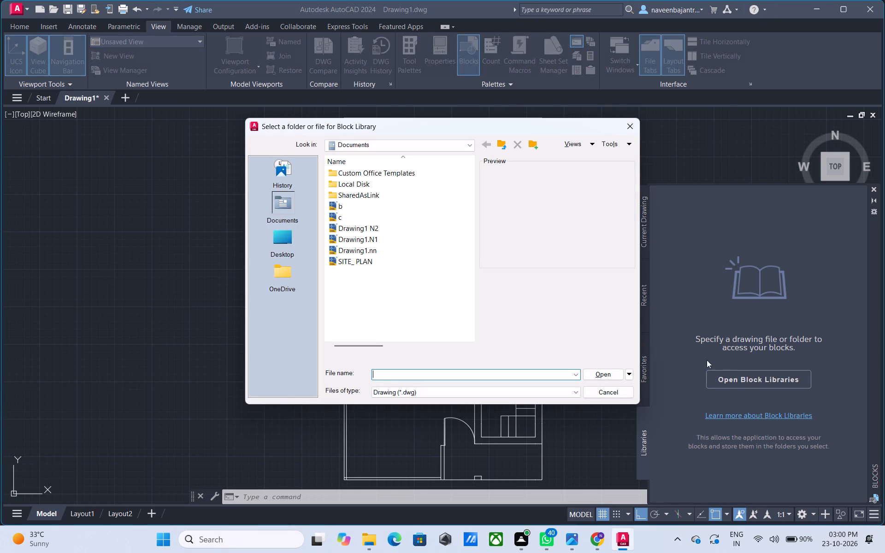
left_click(612, 393)
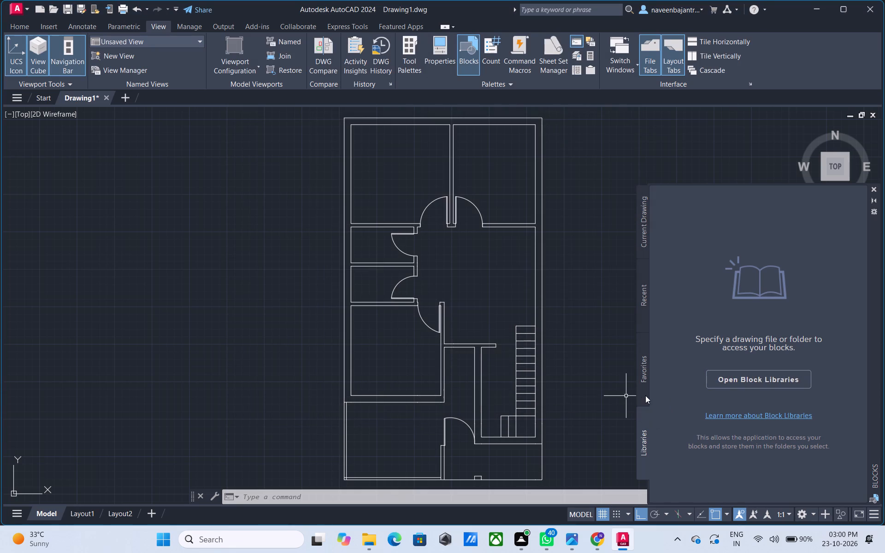
left_click(646, 389)
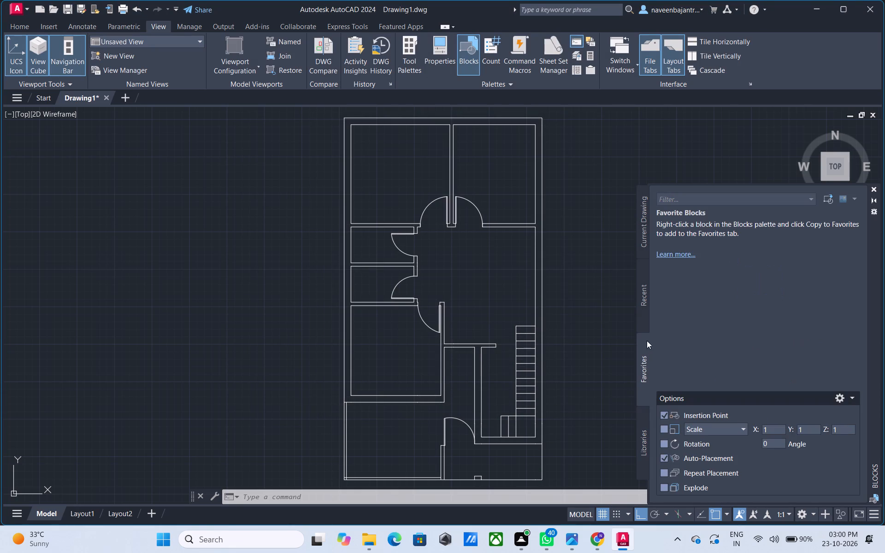
left_click(644, 243)
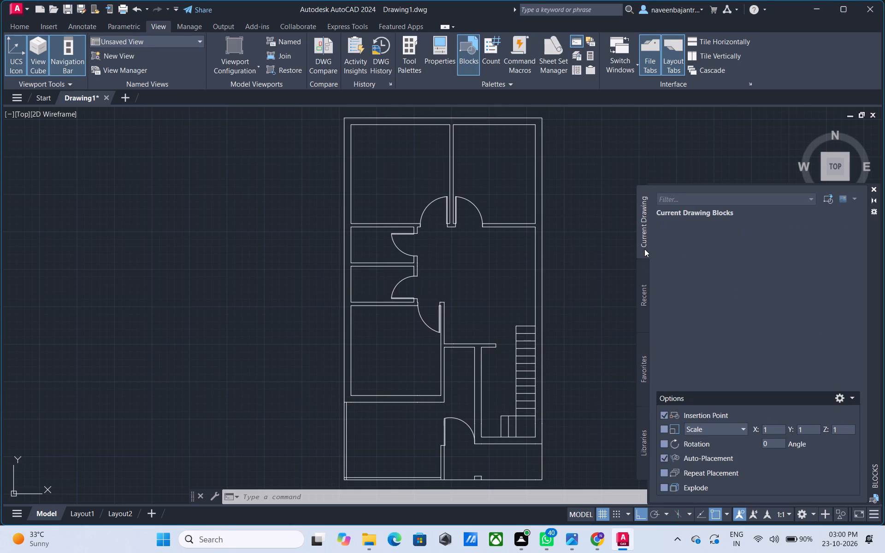
Look back through the recent blocks from the last entries to the first, and dismiss the thumbnail size options without picking one.
left_click(644, 280)
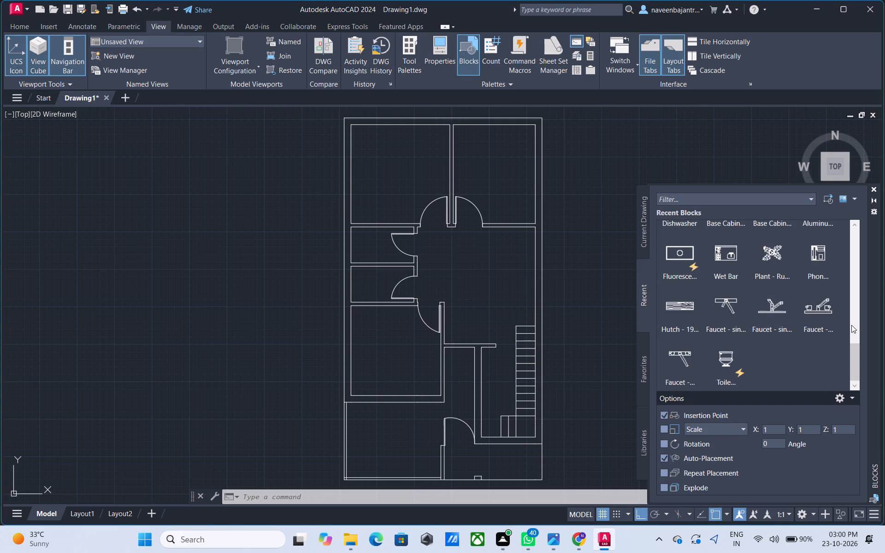
scroll(851, 325, "down", 2)
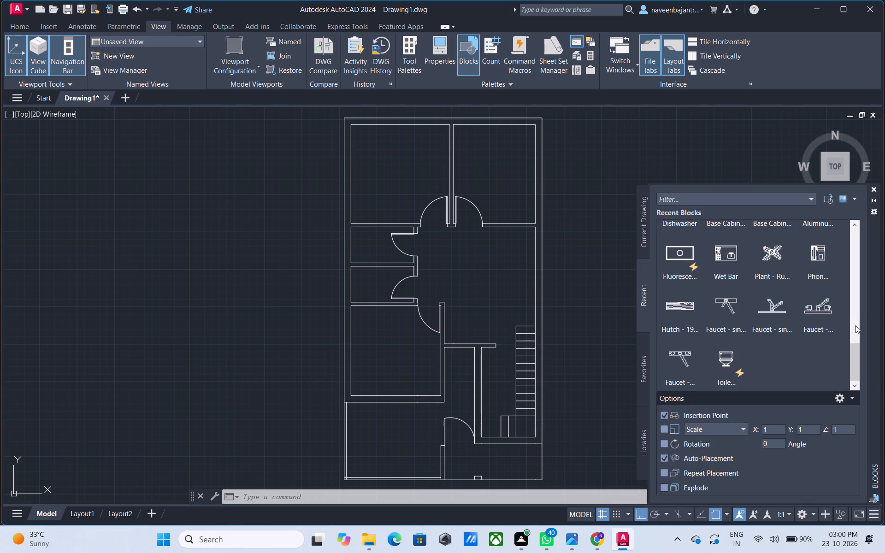
scroll(855, 325, "up", 2)
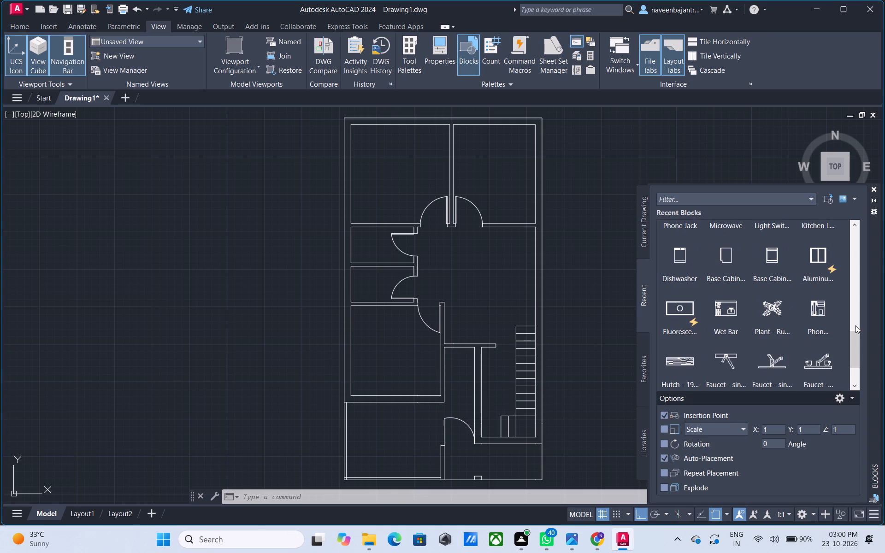
scroll(855, 325, "up", 1)
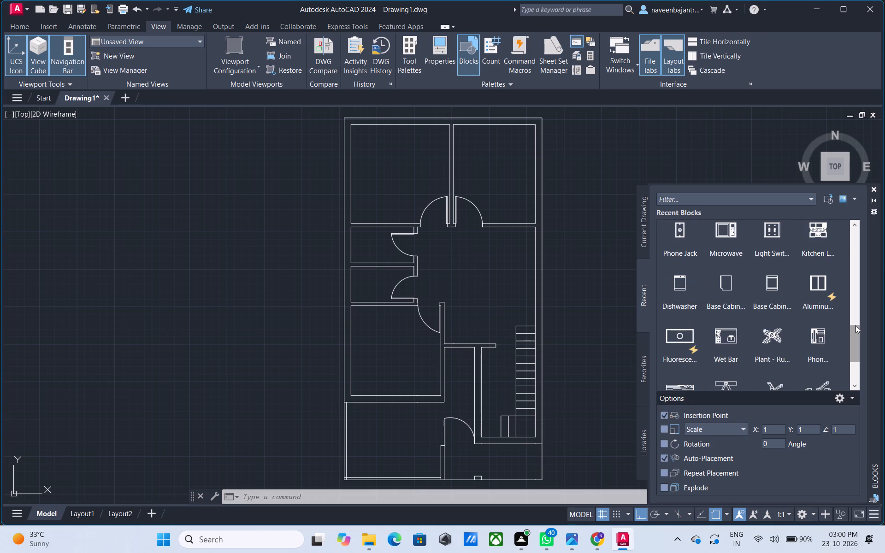
scroll(855, 325, "up", 1)
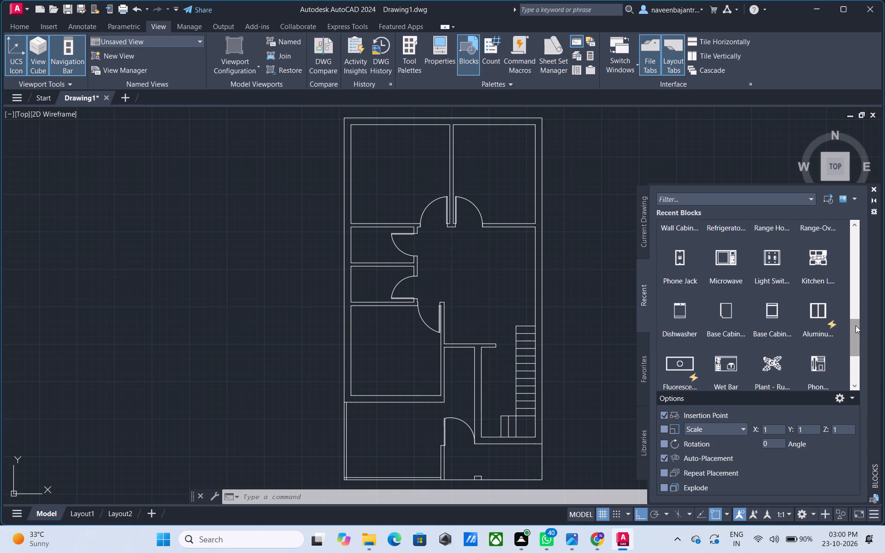
scroll(855, 325, "up", 1)
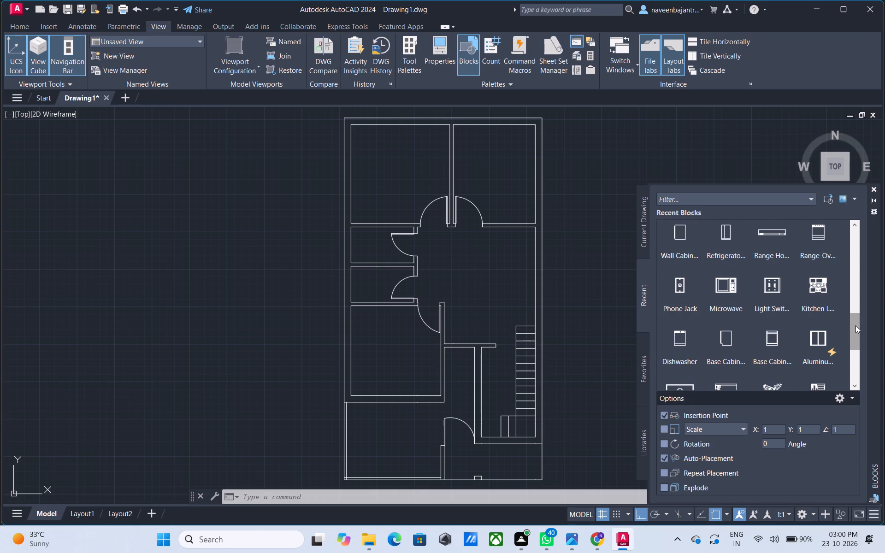
scroll(855, 325, "up", 1)
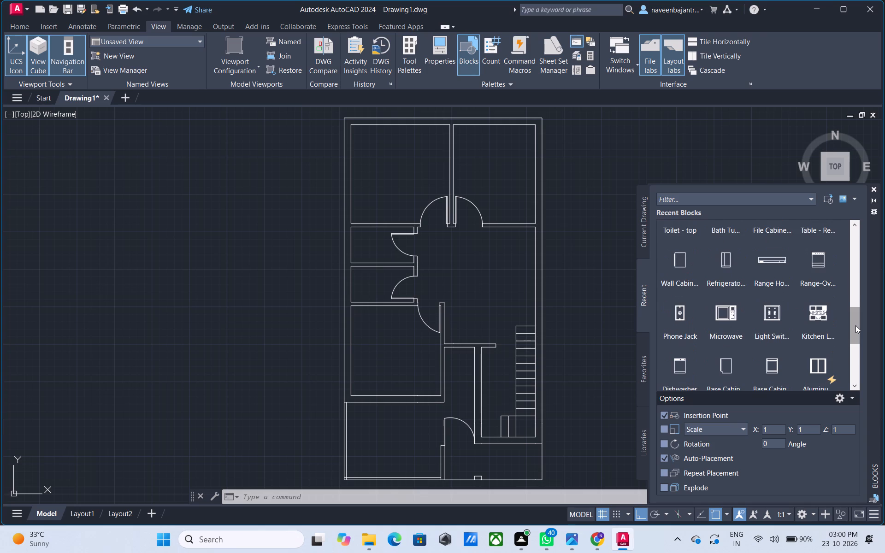
scroll(855, 325, "up", 1)
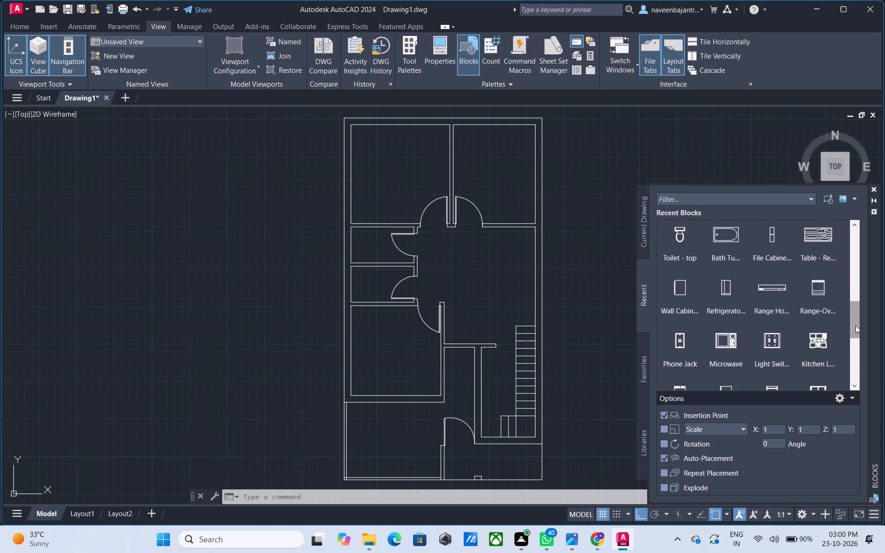
scroll(855, 325, "up", 1)
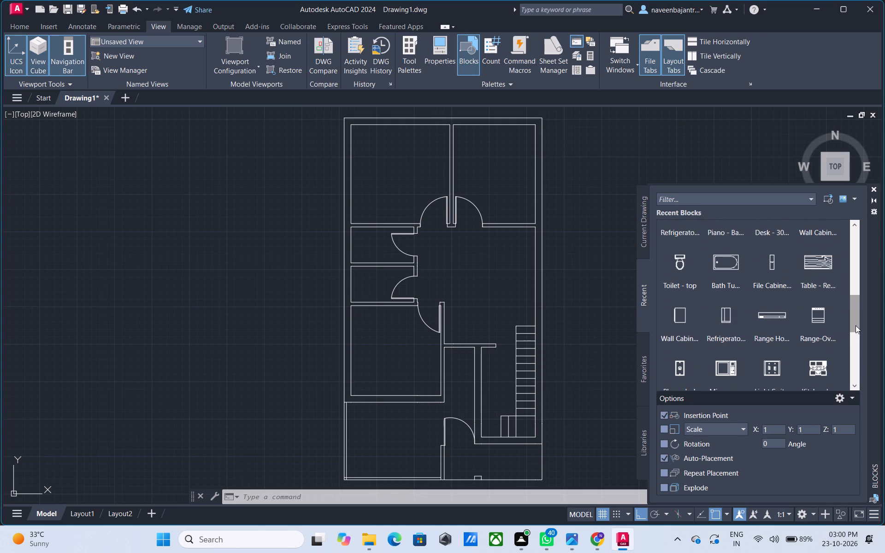
scroll(855, 325, "up", 1)
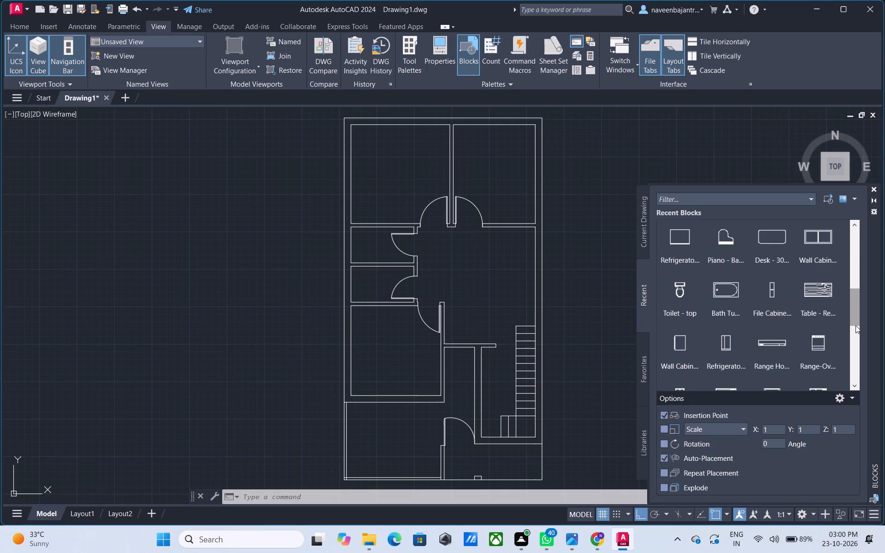
scroll(855, 325, "up", 1)
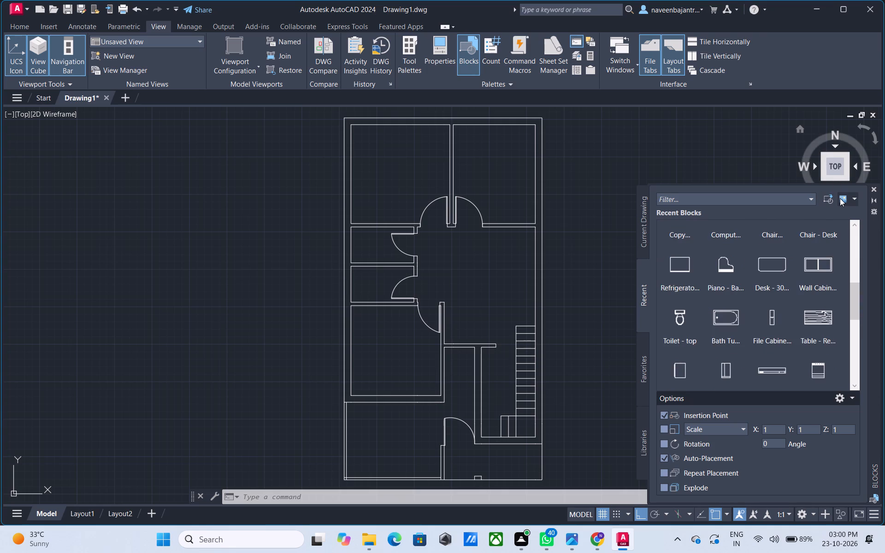
left_click(857, 200)
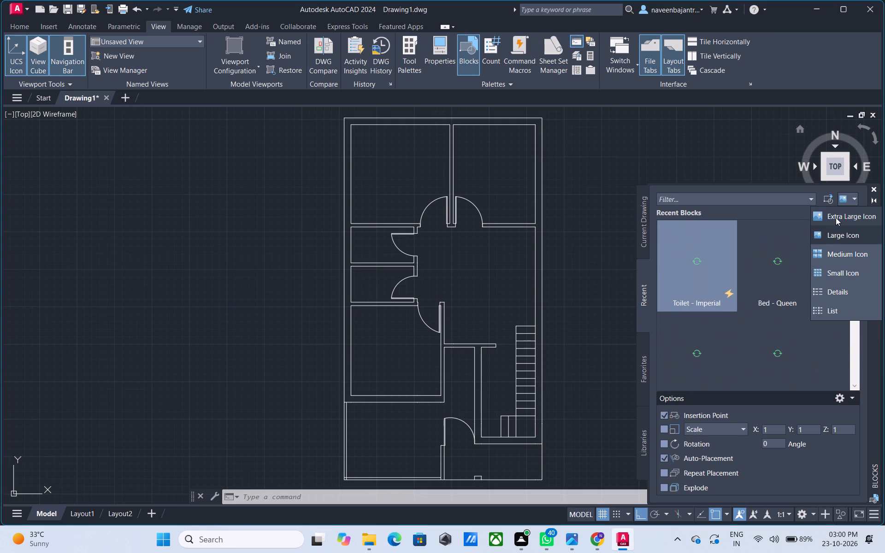
left_click(872, 190)
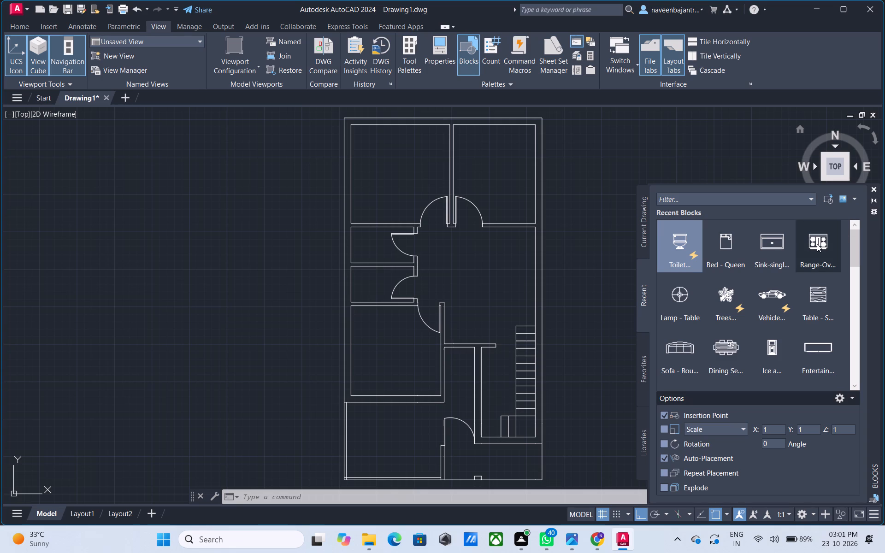
Look through the recent blocks from the first entries down to the computer and desk chair blocks.
left_click(853, 227)
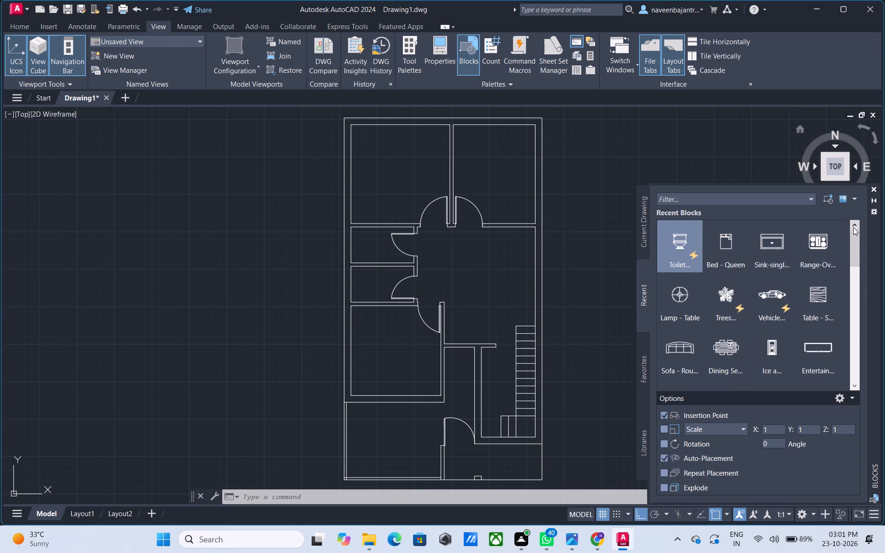
left_click(857, 385)
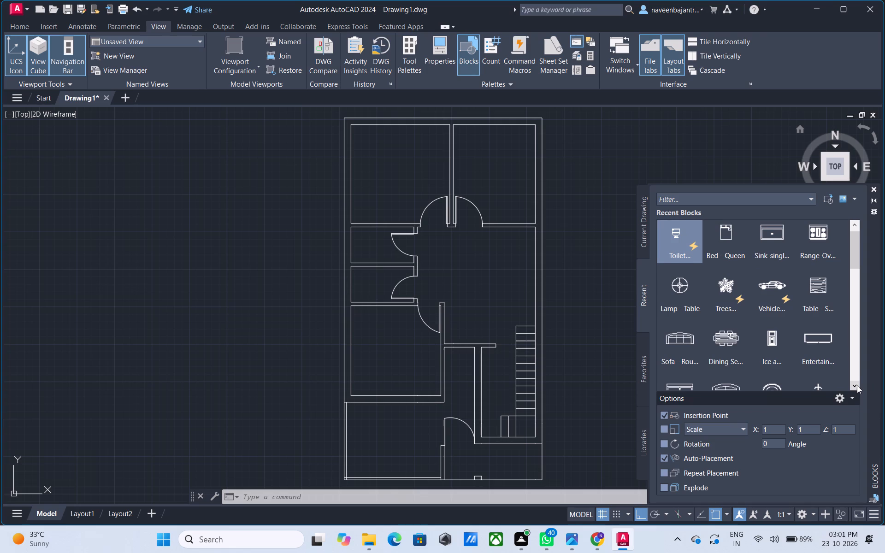
left_click(857, 385)
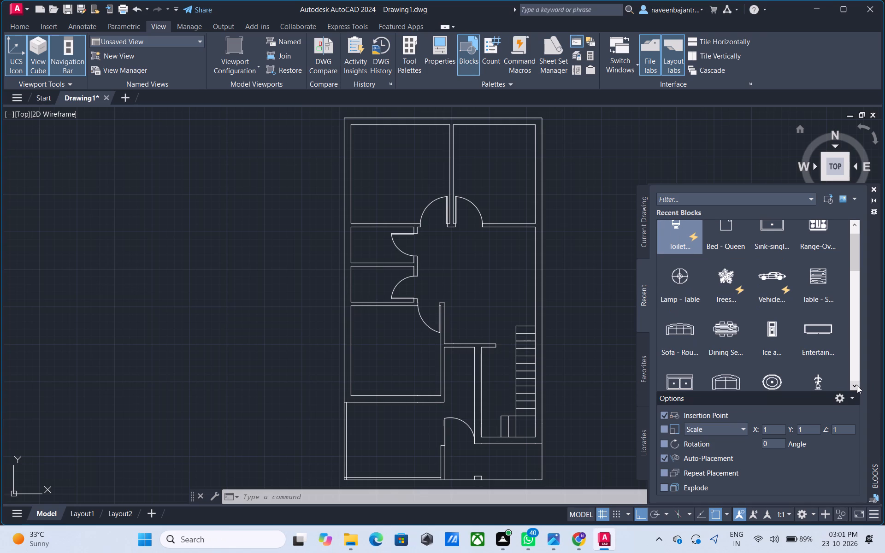
left_click(857, 385)
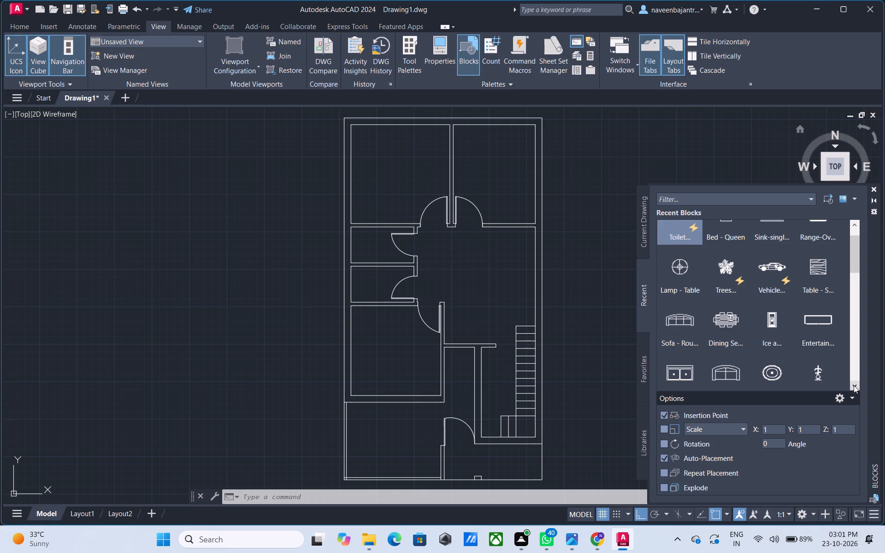
left_click(854, 385)
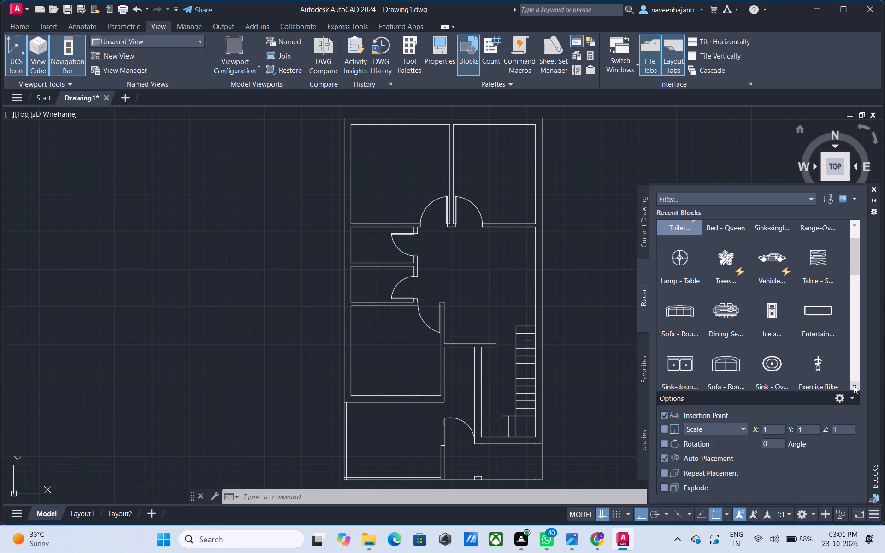
left_click(854, 385)
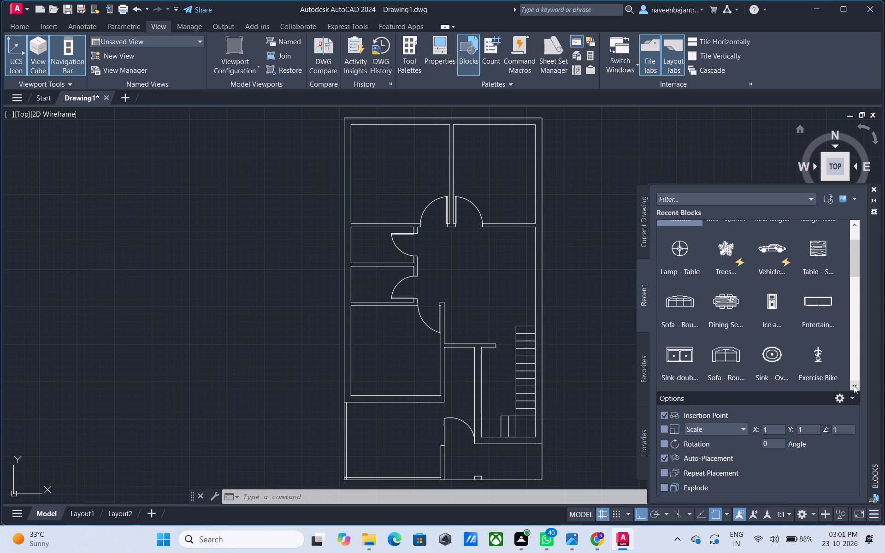
left_click(854, 385)
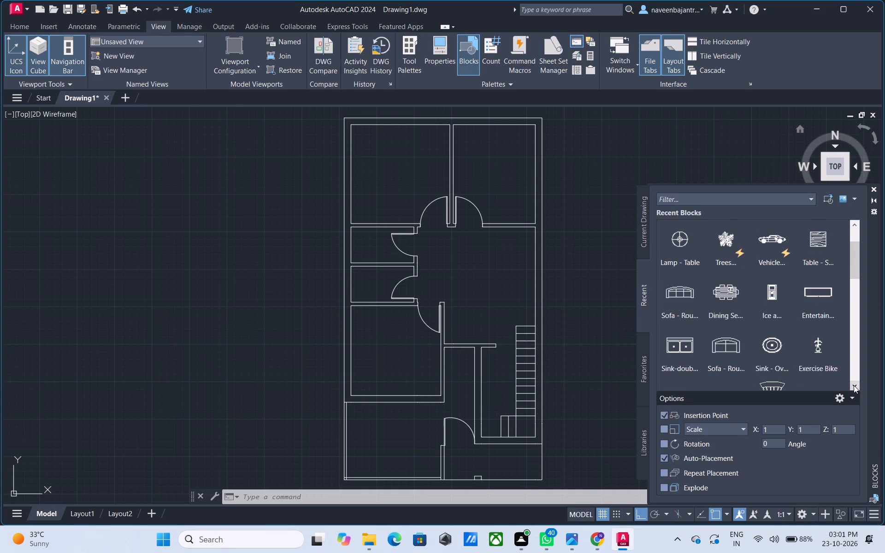
left_click(854, 385)
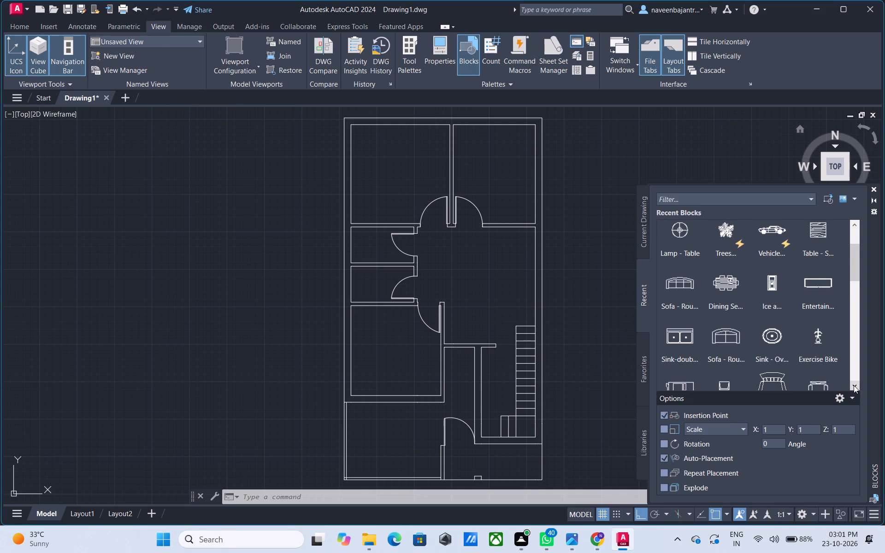
left_click(854, 385)
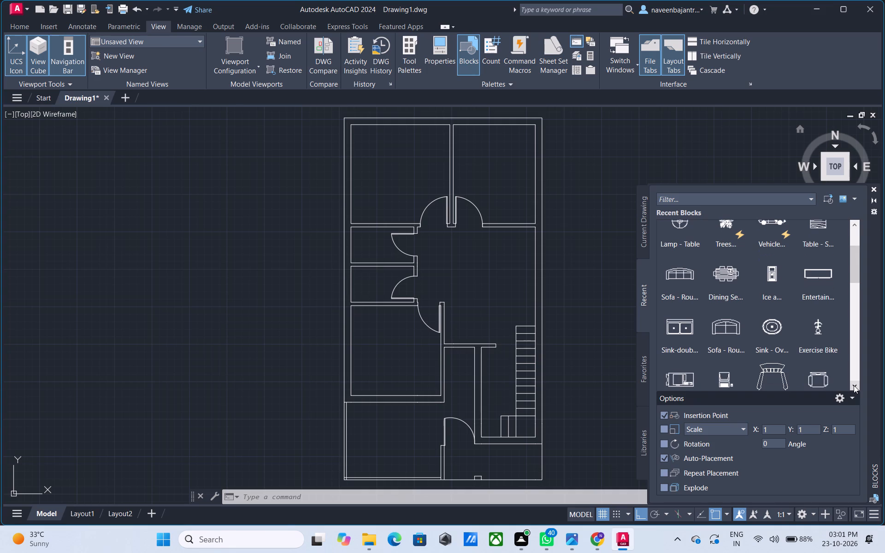
left_click(854, 385)
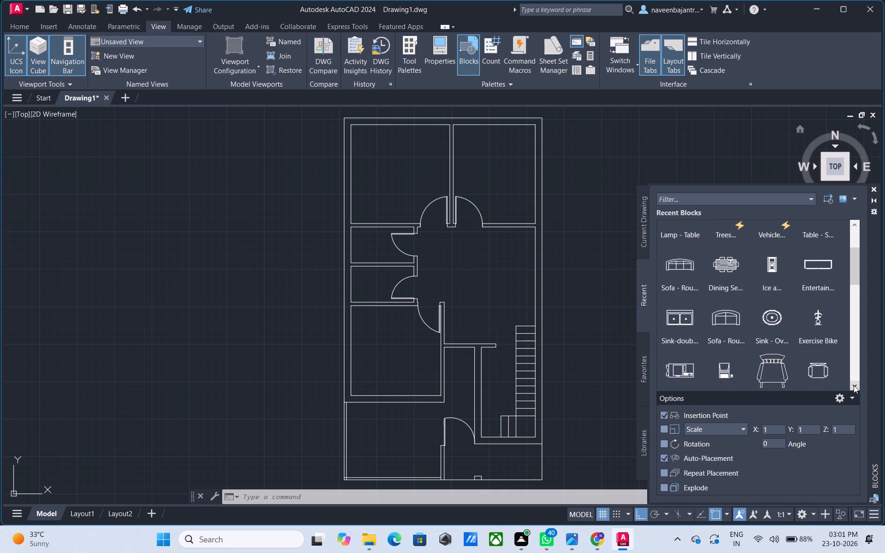
left_click(854, 385)
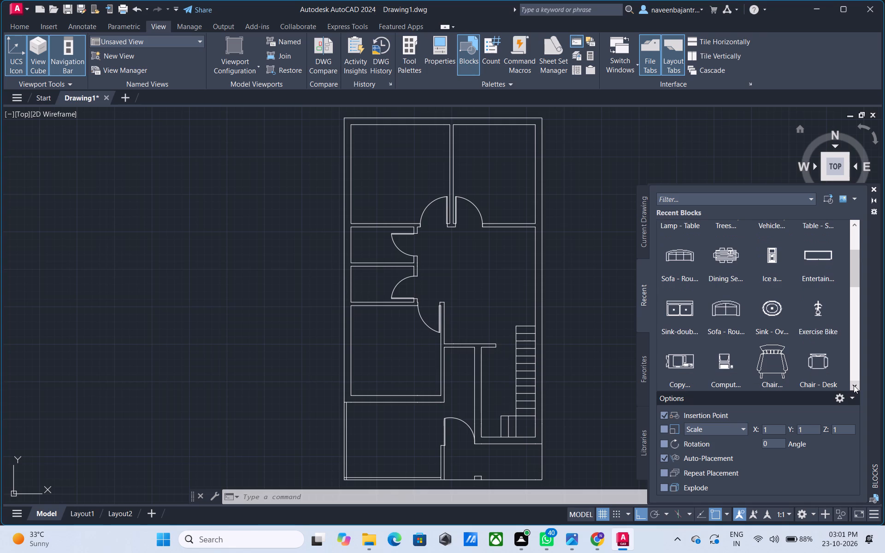
left_click(854, 385)
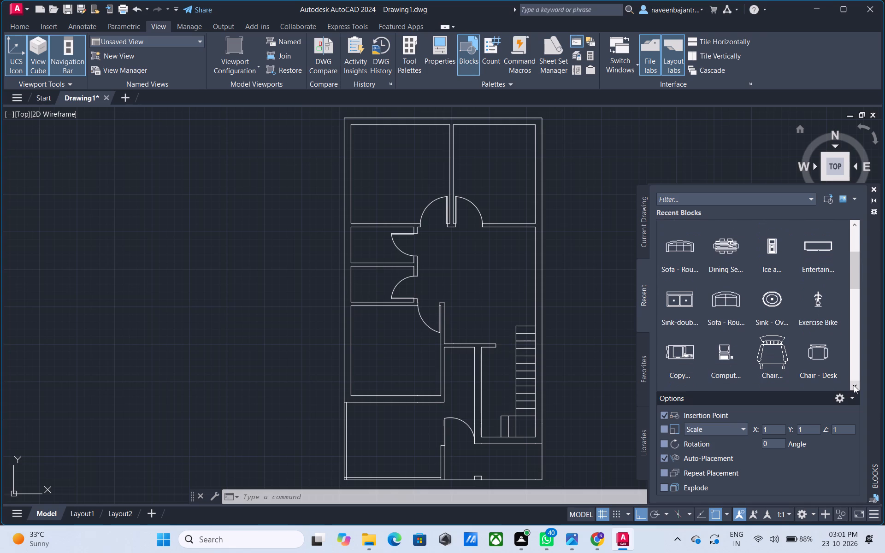
Examine the recent blocks from the refrigerator, piano and desk down to the range hood and range-oven blocks.
double_click(854, 385)
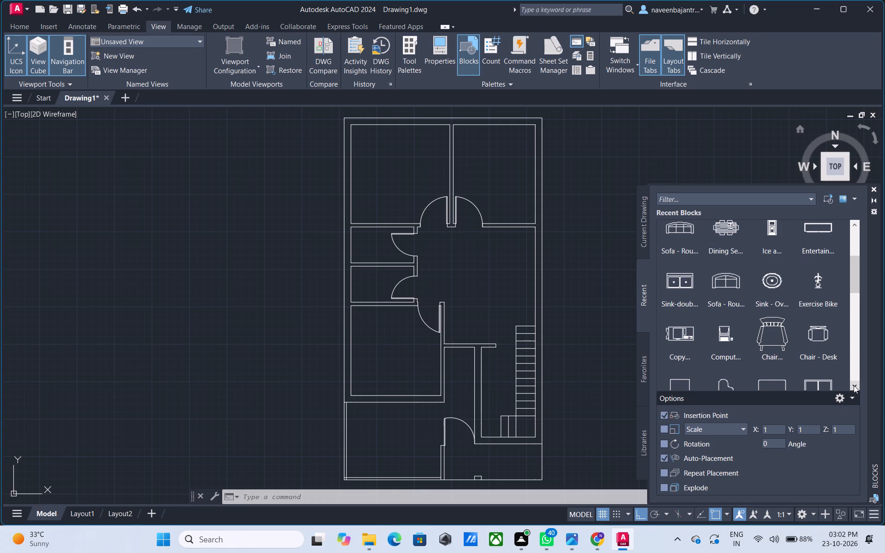
double_click(854, 385)
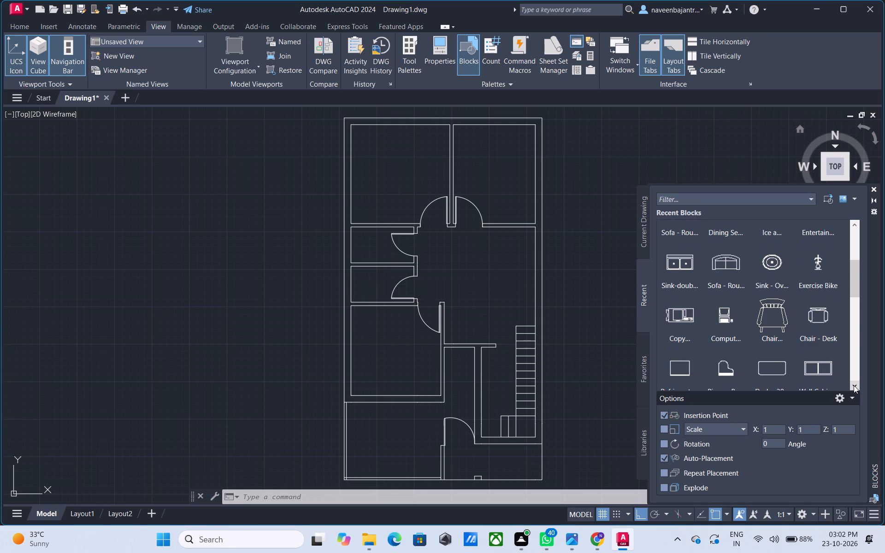
left_click(854, 385)
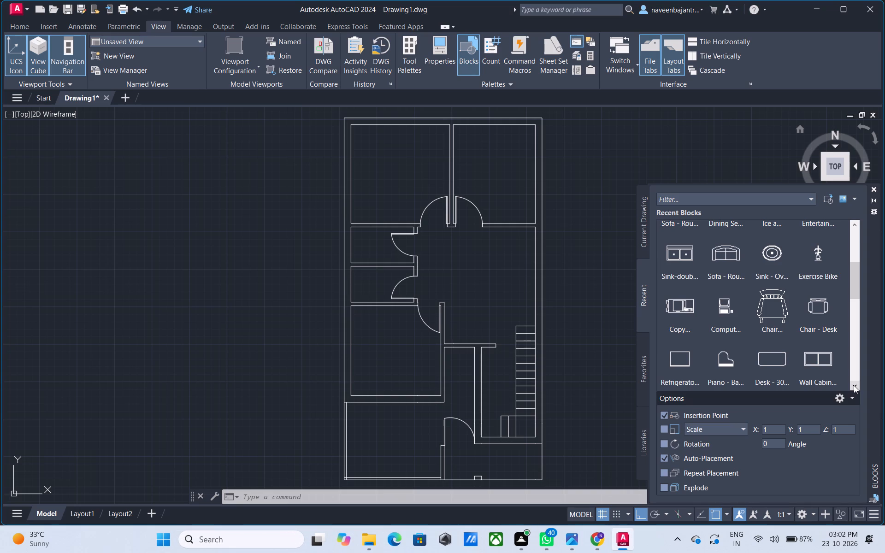
left_click(854, 385)
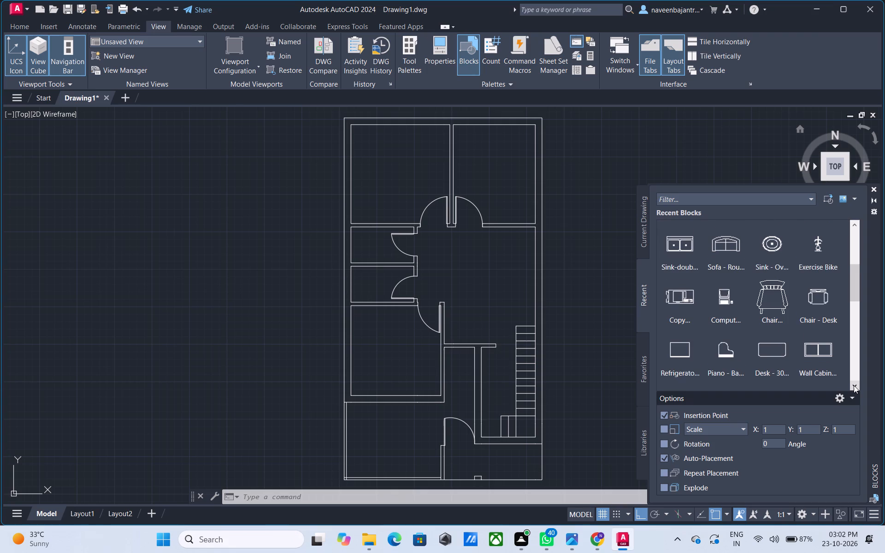
left_click(854, 385)
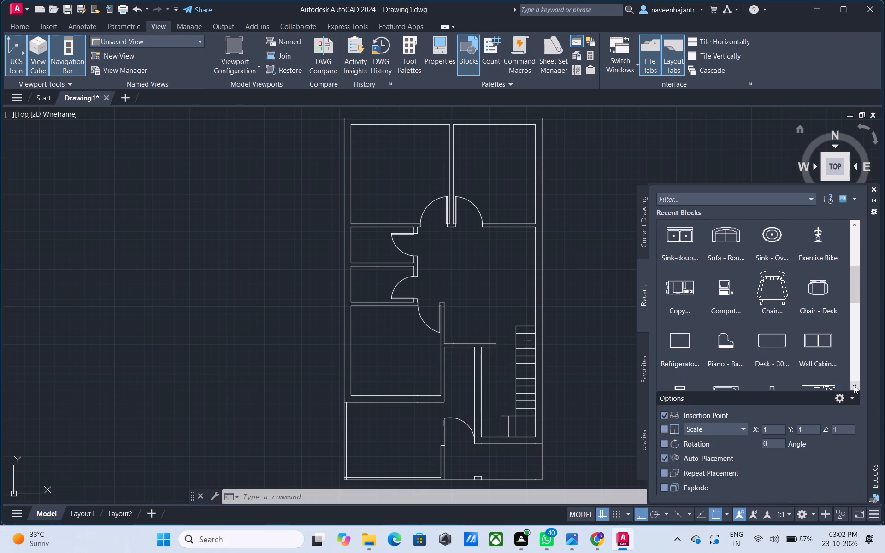
left_click(854, 385)
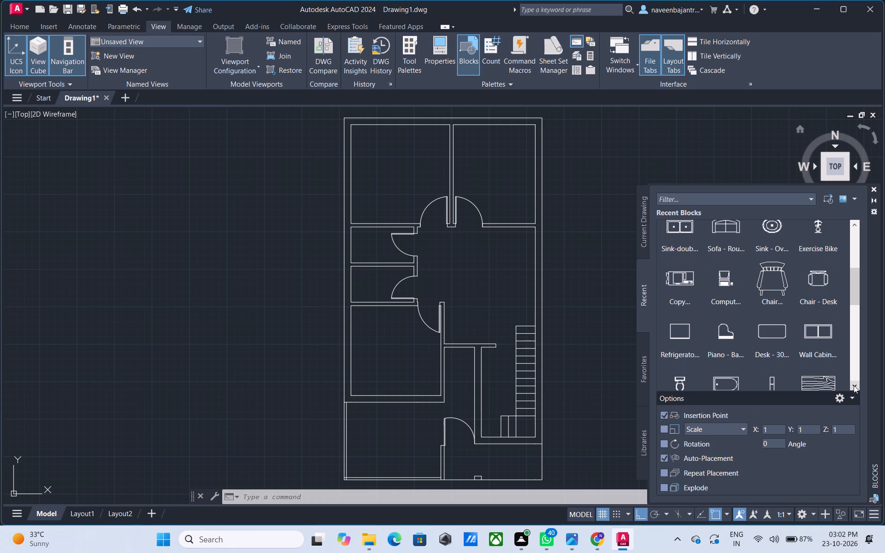
left_click(854, 385)
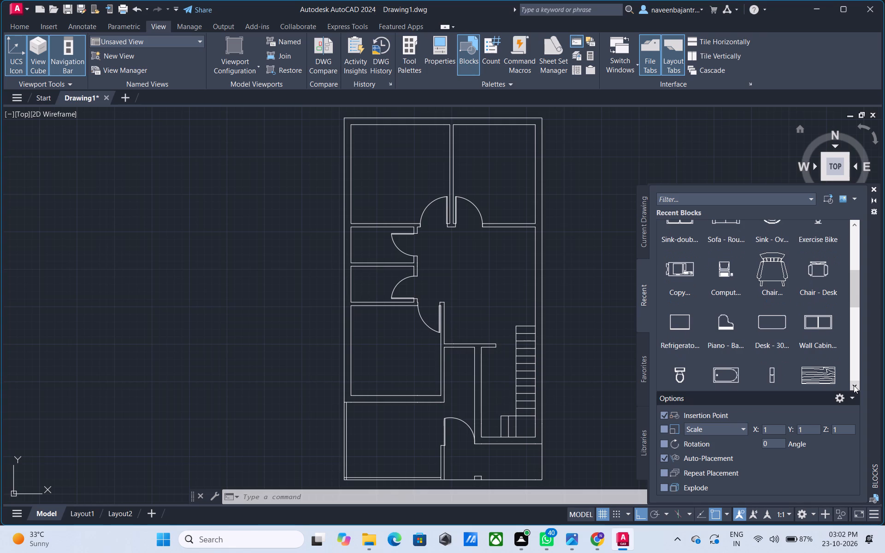
left_click(854, 385)
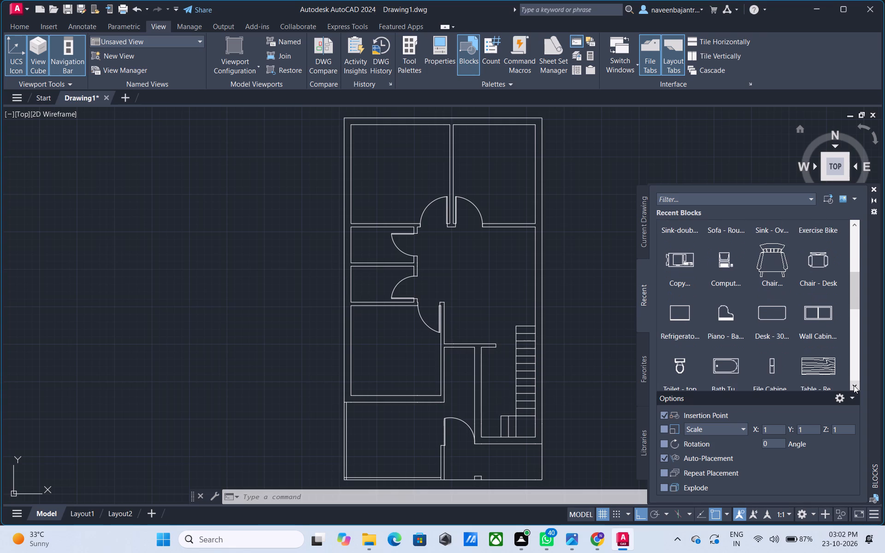
left_click(854, 385)
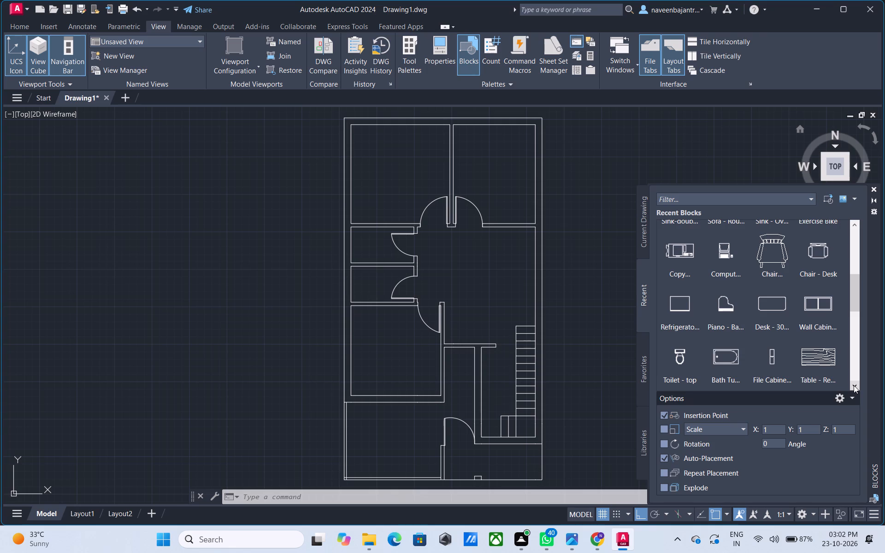
left_click(854, 385)
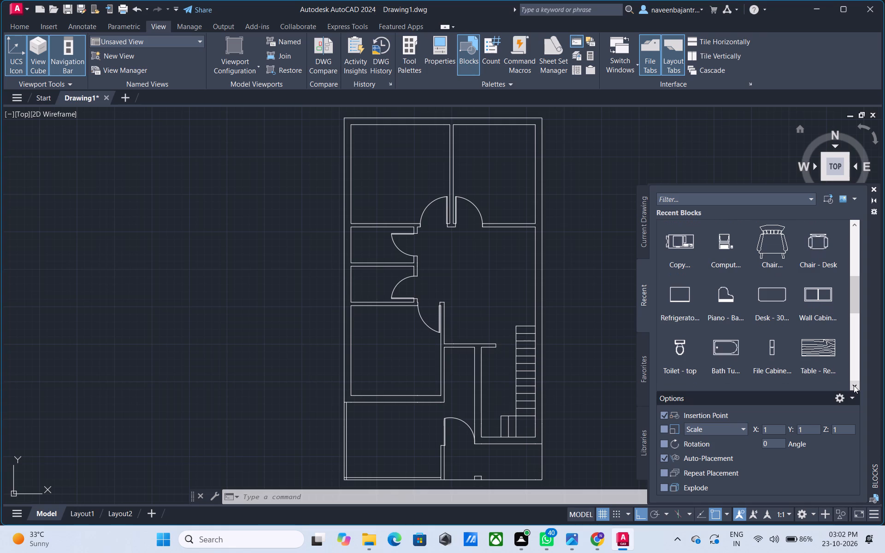
left_click(854, 385)
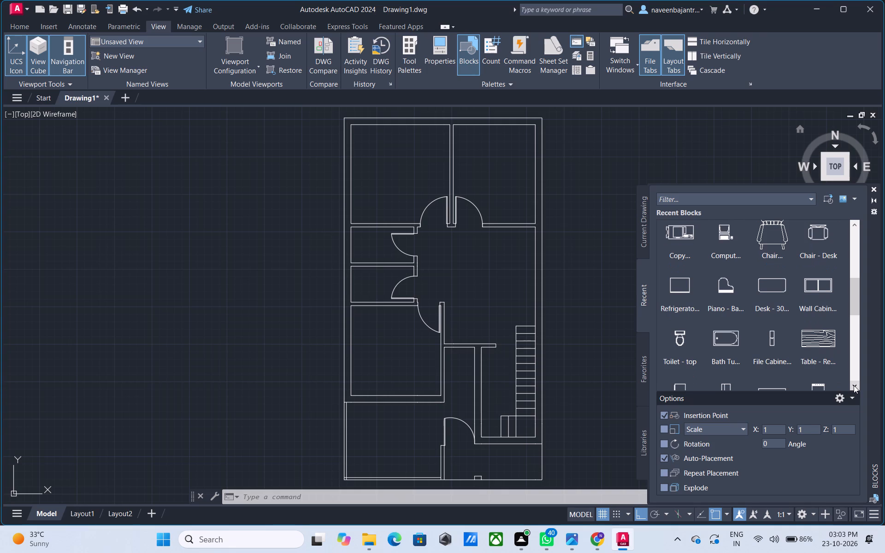
double_click(854, 385)
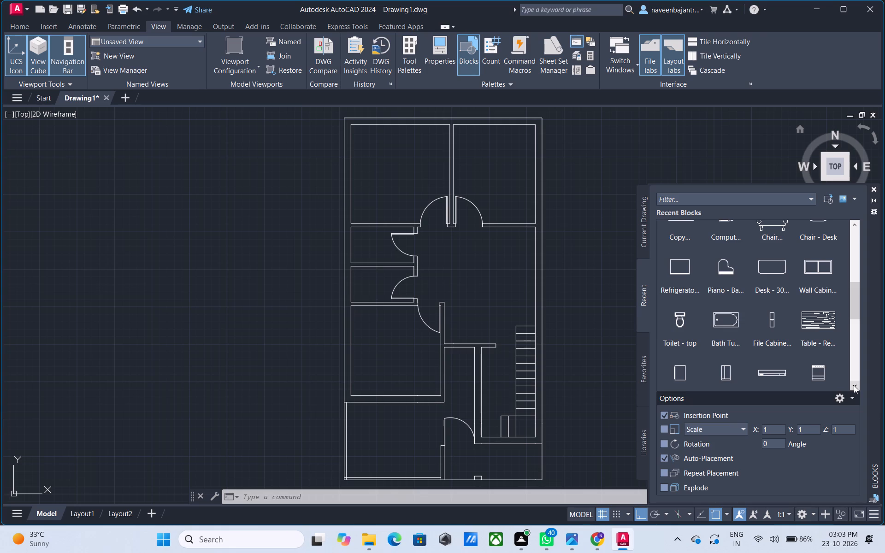
left_click(854, 385)
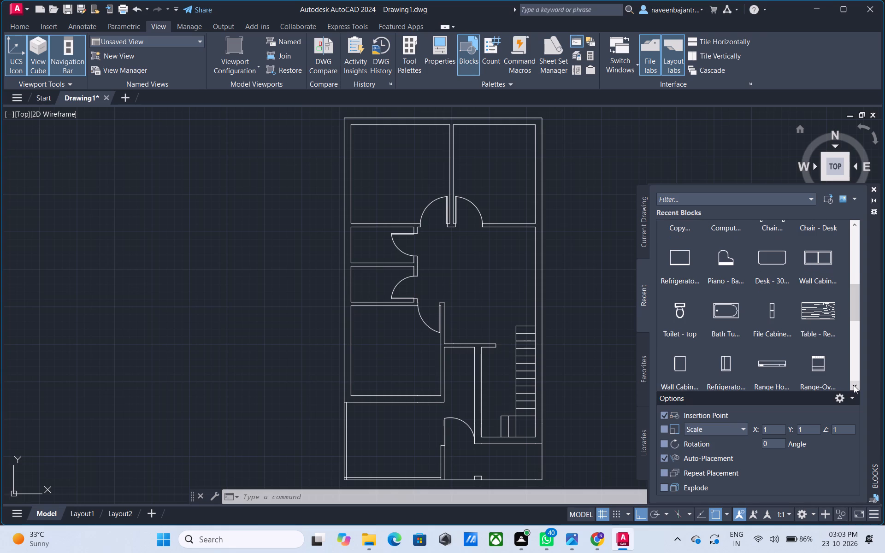
left_click(854, 385)
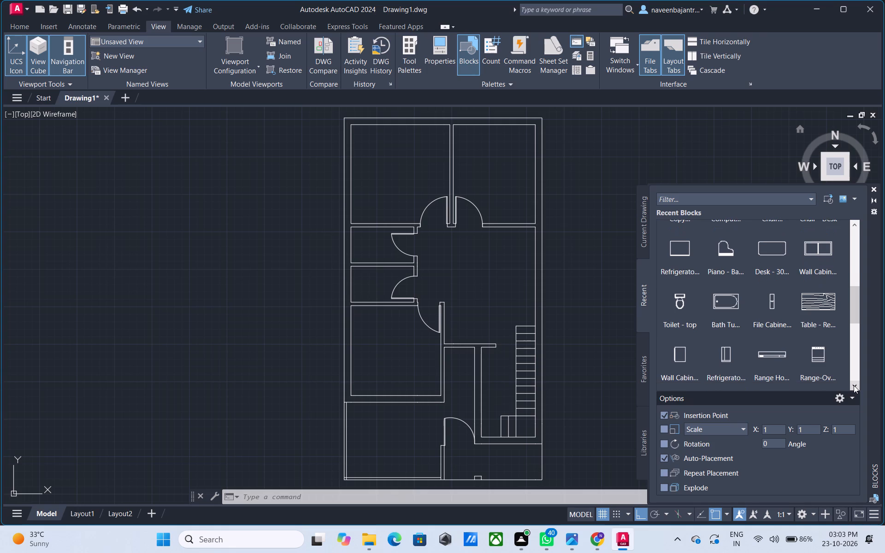
Examine the following recent blocks, from the phone jack and microwave down past the dishwasher and base cabinets.
left_click(854, 385)
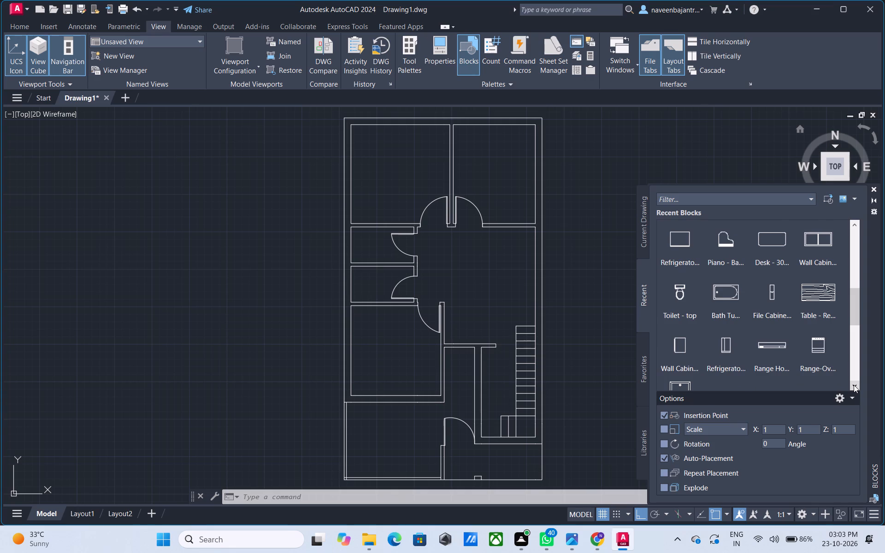
left_click(854, 385)
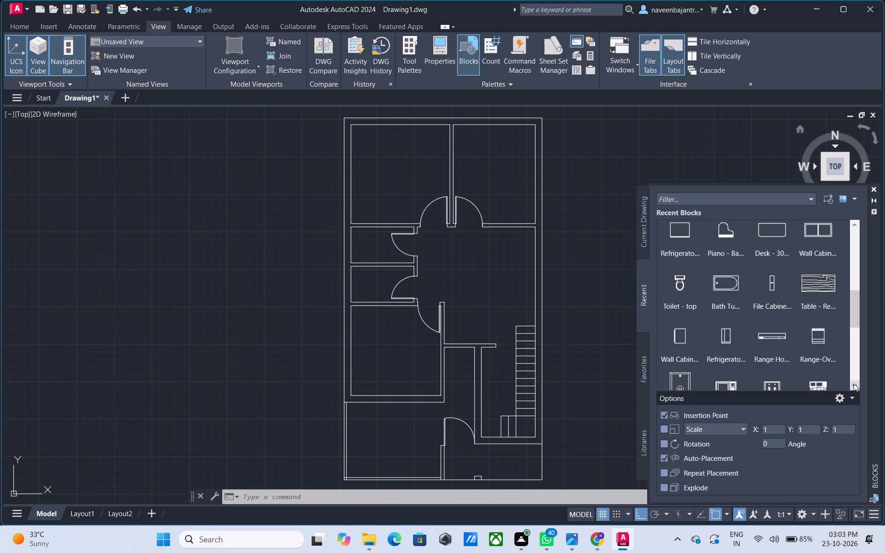
left_click(854, 383)
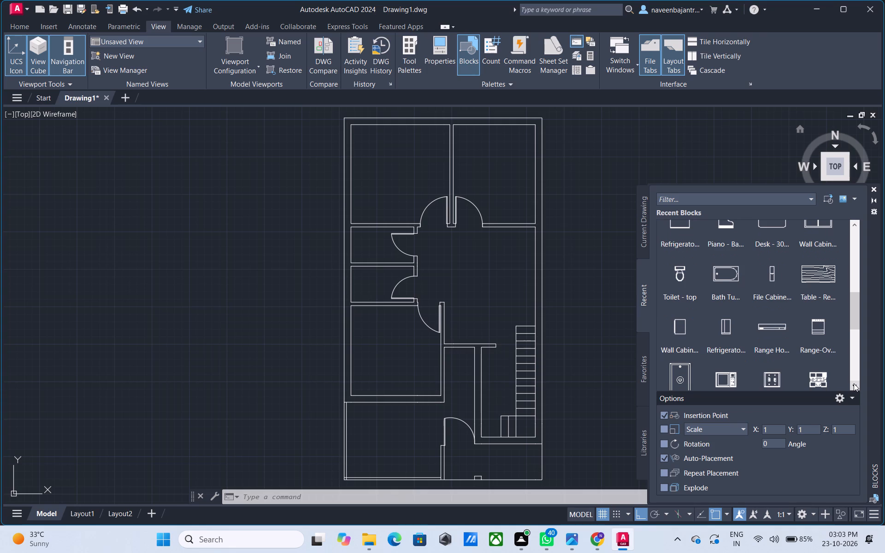
left_click(854, 383)
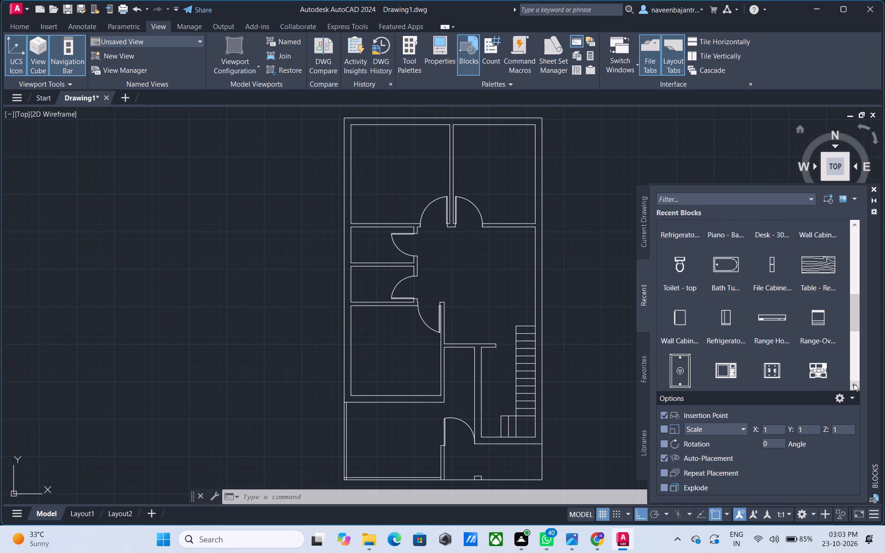
left_click(854, 383)
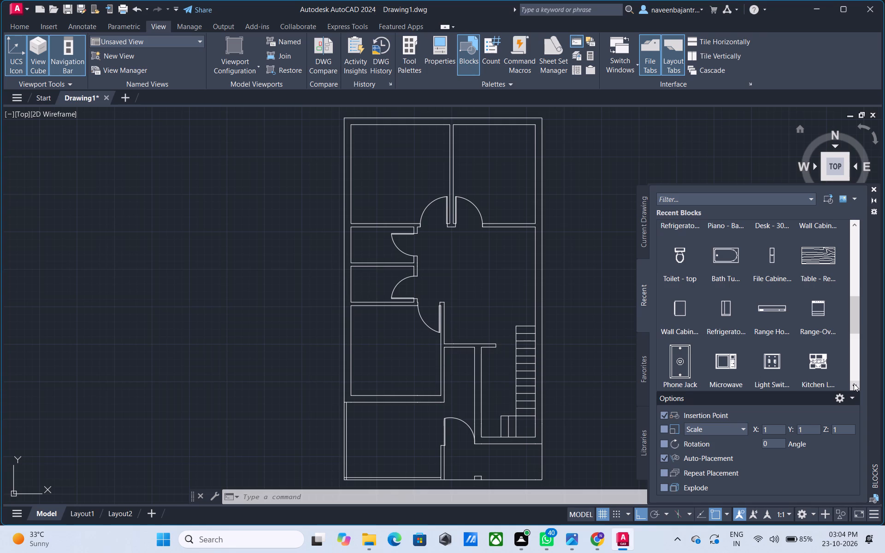
left_click(854, 383)
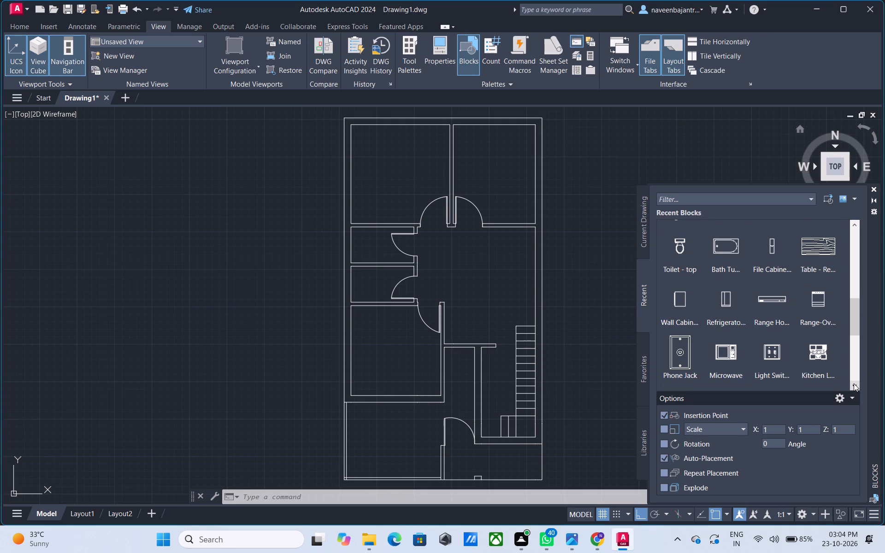
left_click(854, 383)
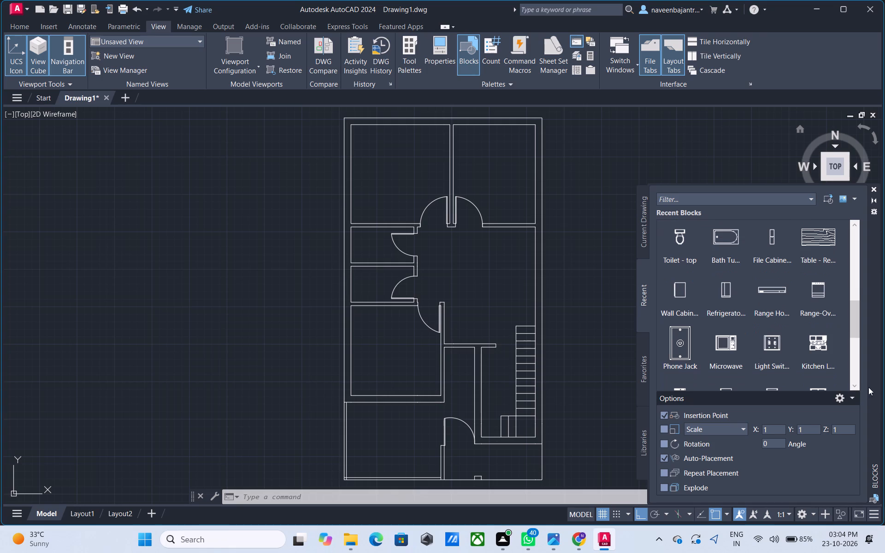
left_click(855, 383)
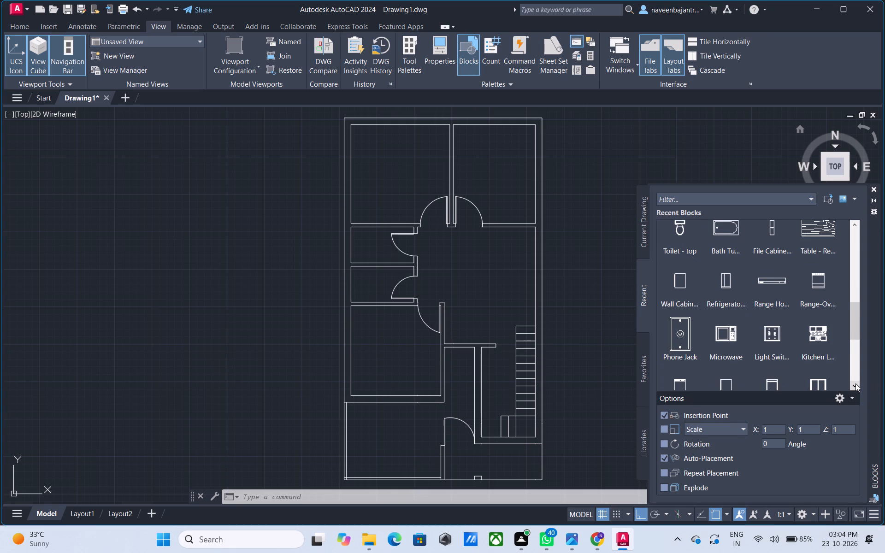
left_click(855, 383)
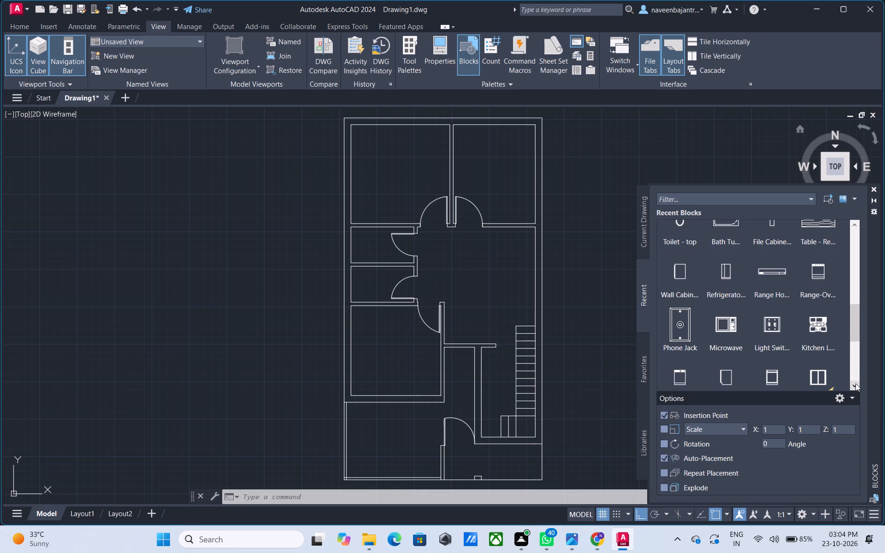
left_click(855, 383)
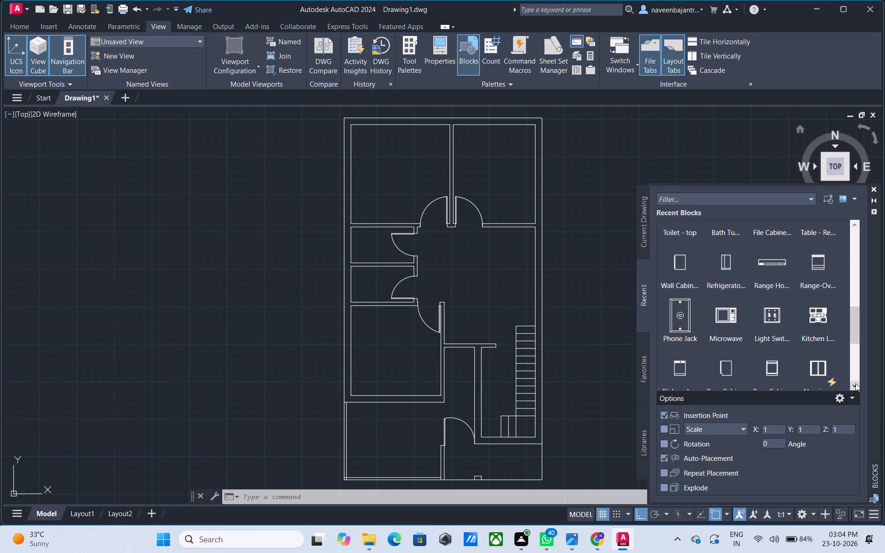
left_click(855, 383)
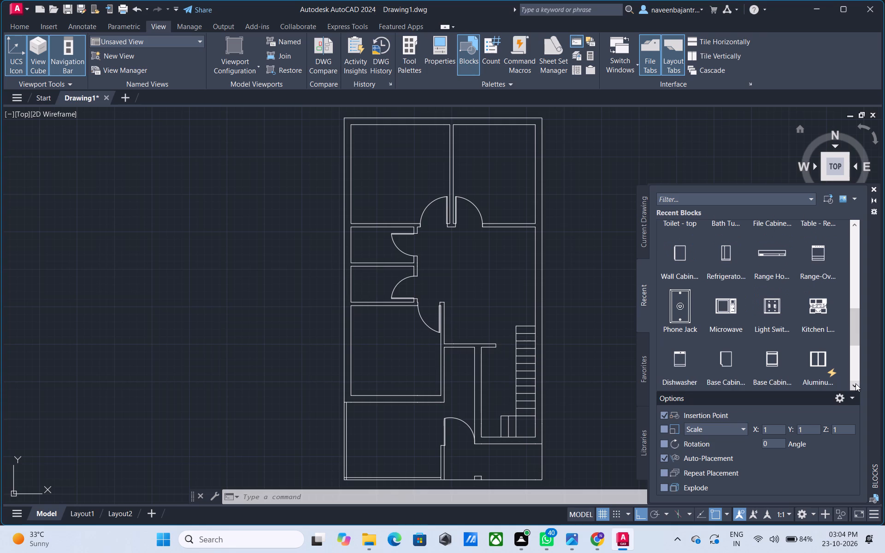
left_click(855, 383)
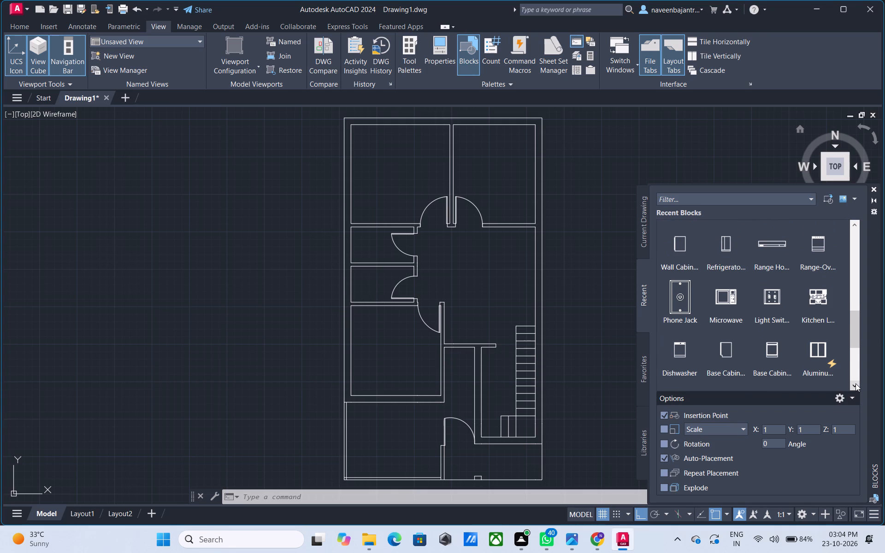
left_click(855, 383)
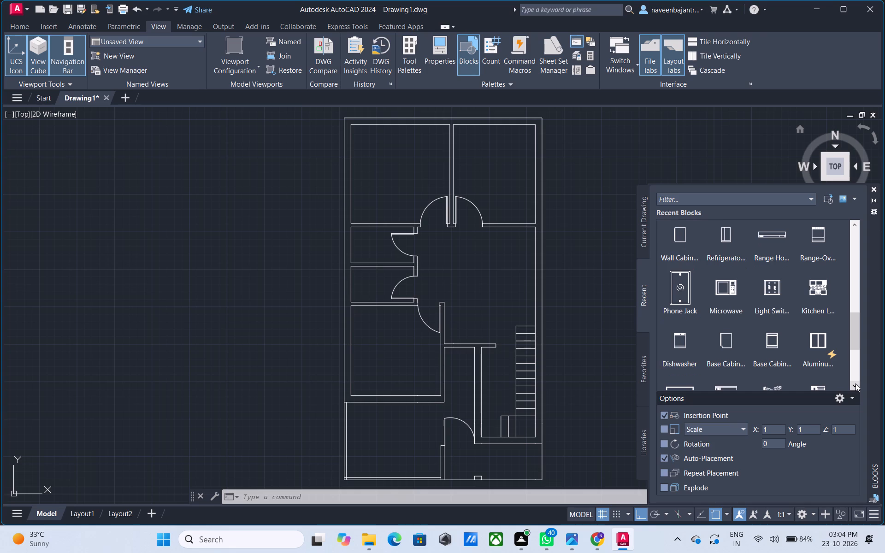
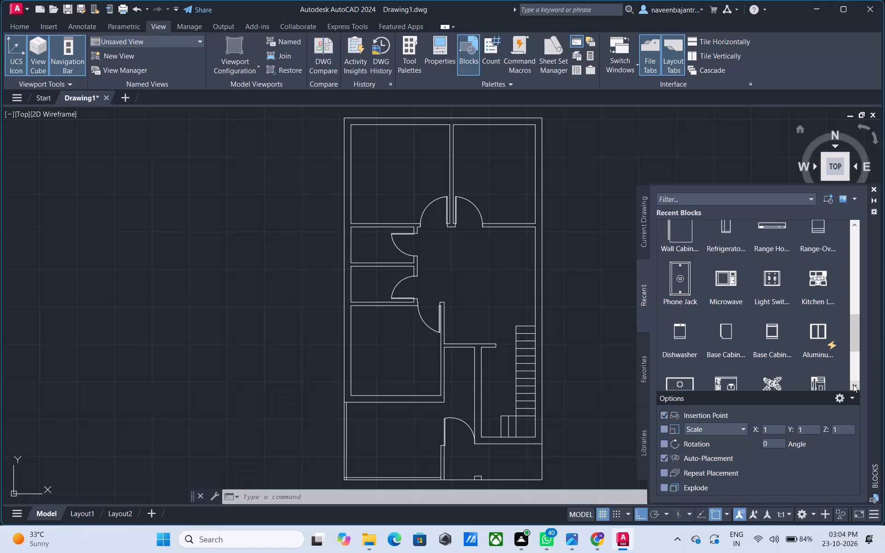
Look through the remaining recent blocks down to the faucets and toilet, and go back up toward the sofa and sink blocks.
left_click(853, 384)
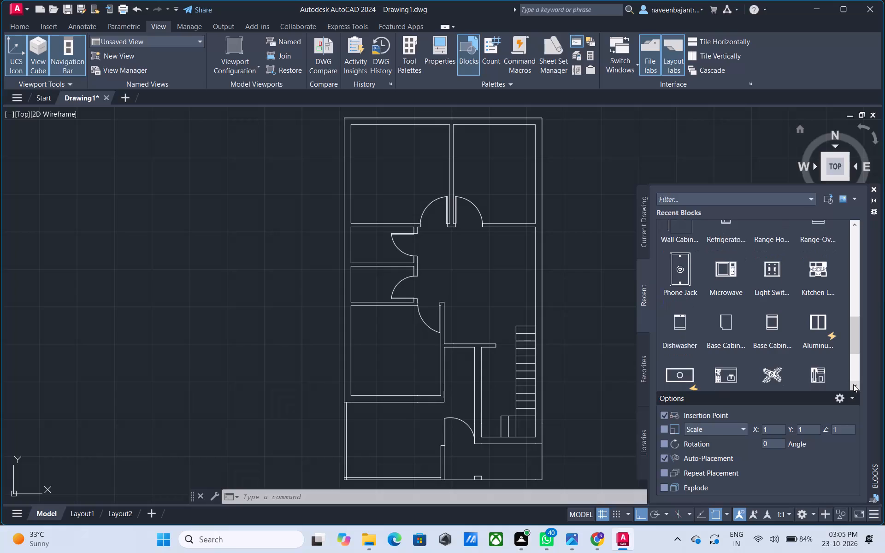
left_click(853, 384)
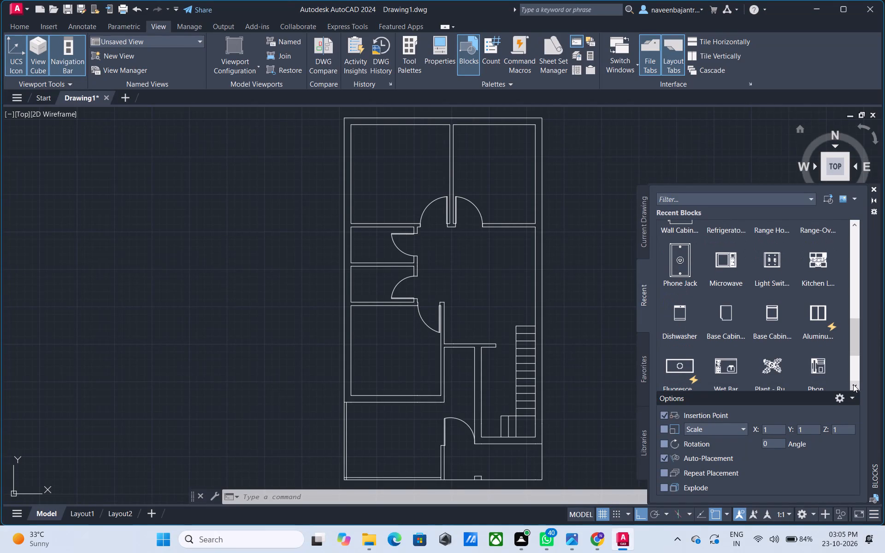
double_click(853, 384)
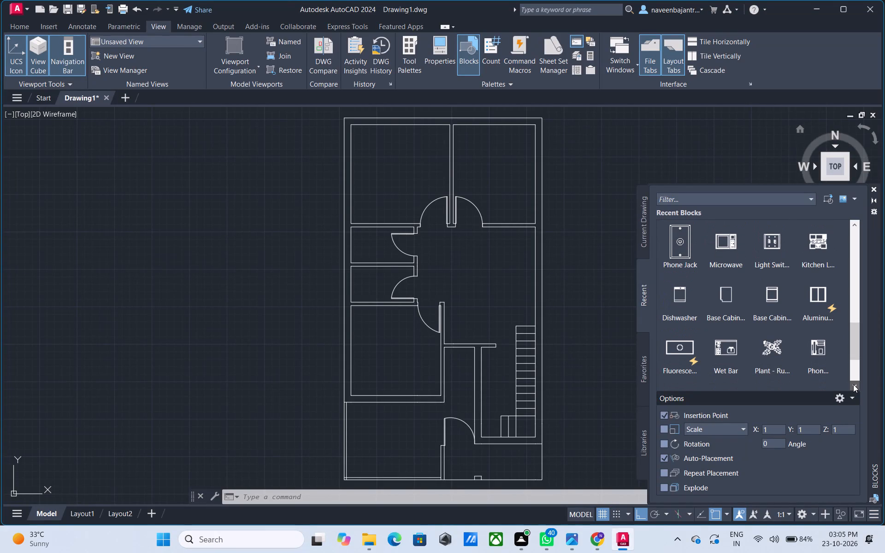
left_click(853, 384)
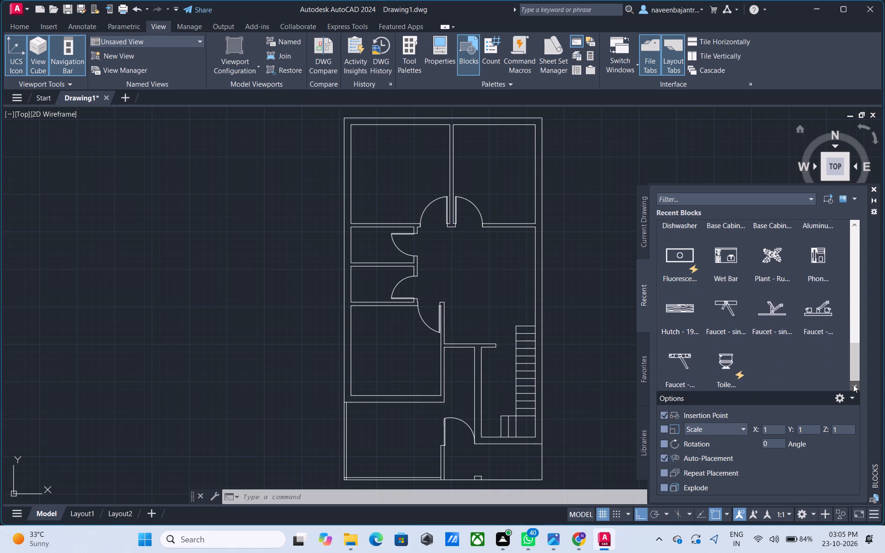
left_click(853, 384)
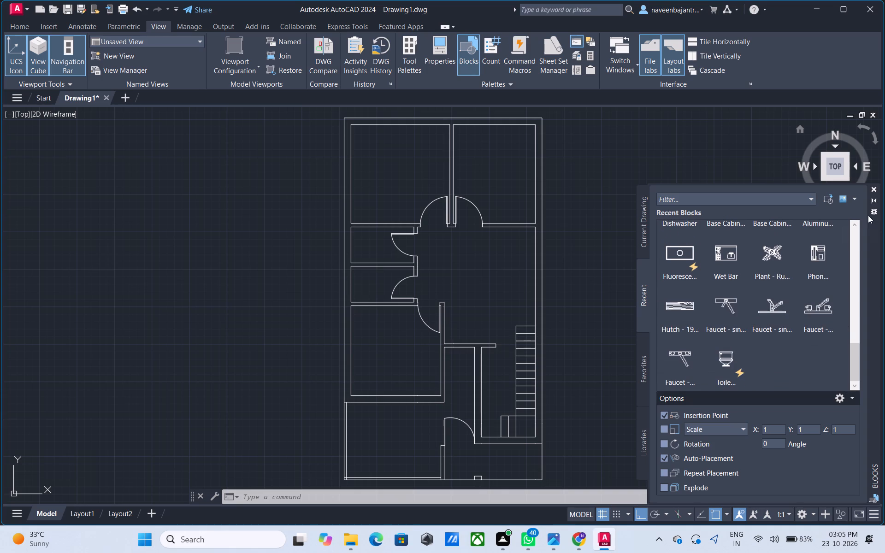
left_click(855, 223)
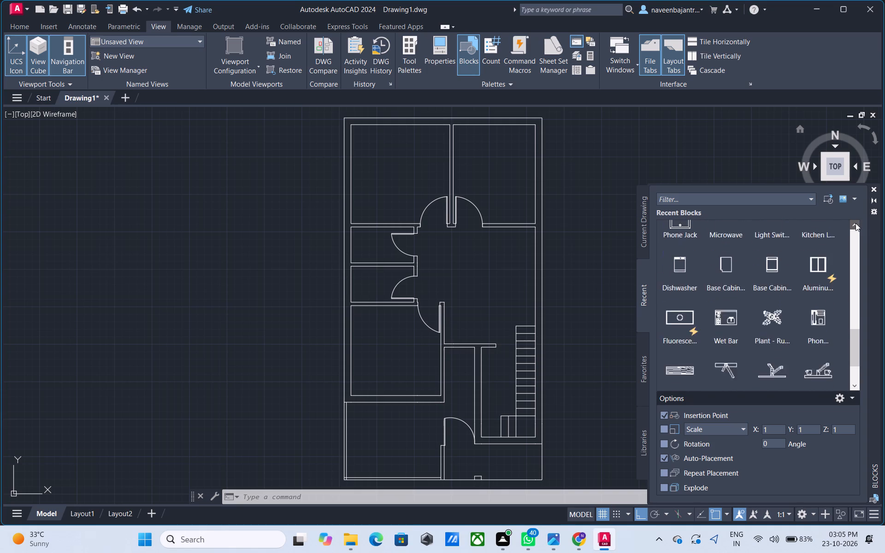
left_click(855, 223)
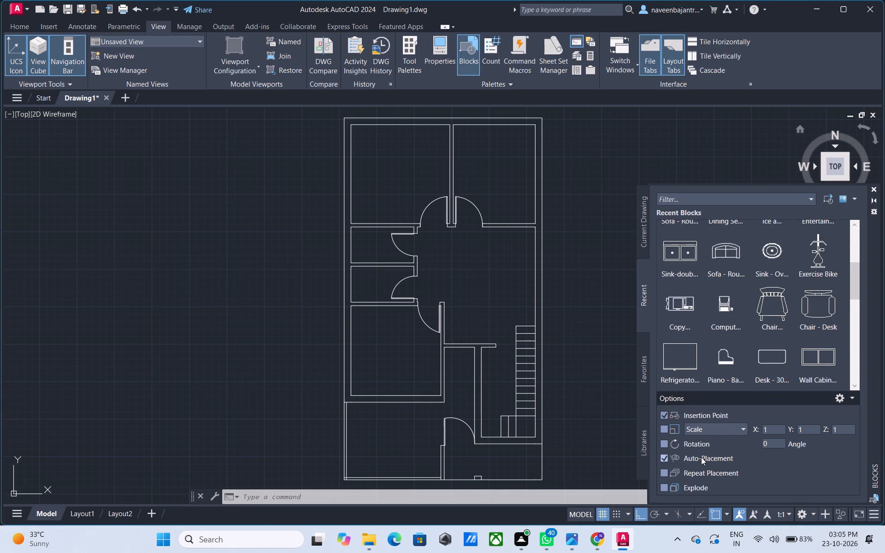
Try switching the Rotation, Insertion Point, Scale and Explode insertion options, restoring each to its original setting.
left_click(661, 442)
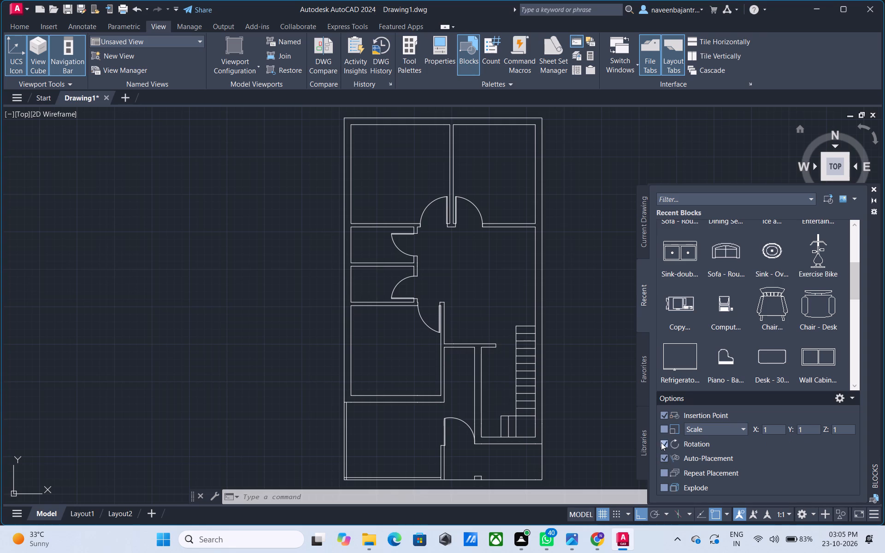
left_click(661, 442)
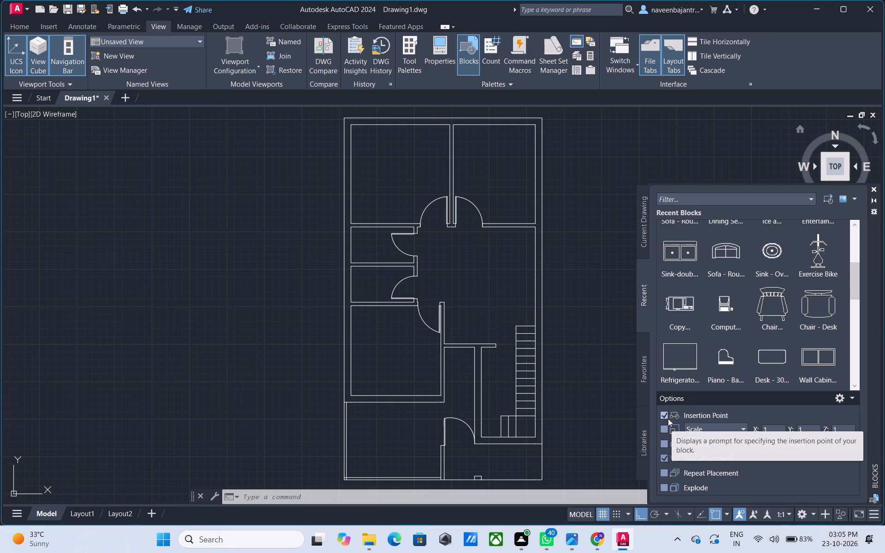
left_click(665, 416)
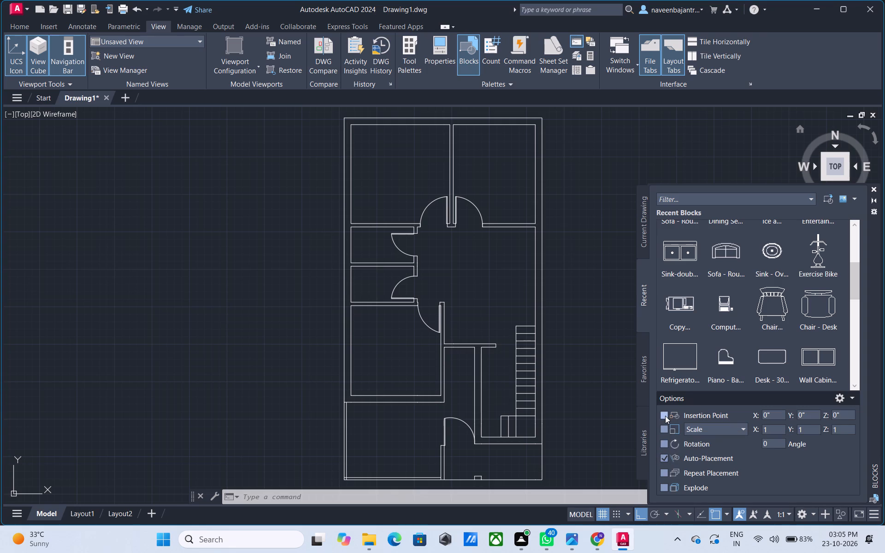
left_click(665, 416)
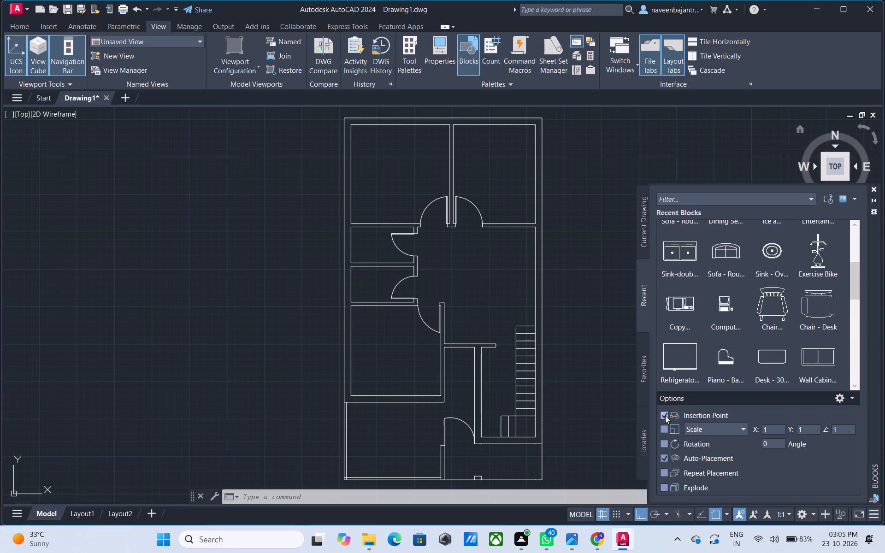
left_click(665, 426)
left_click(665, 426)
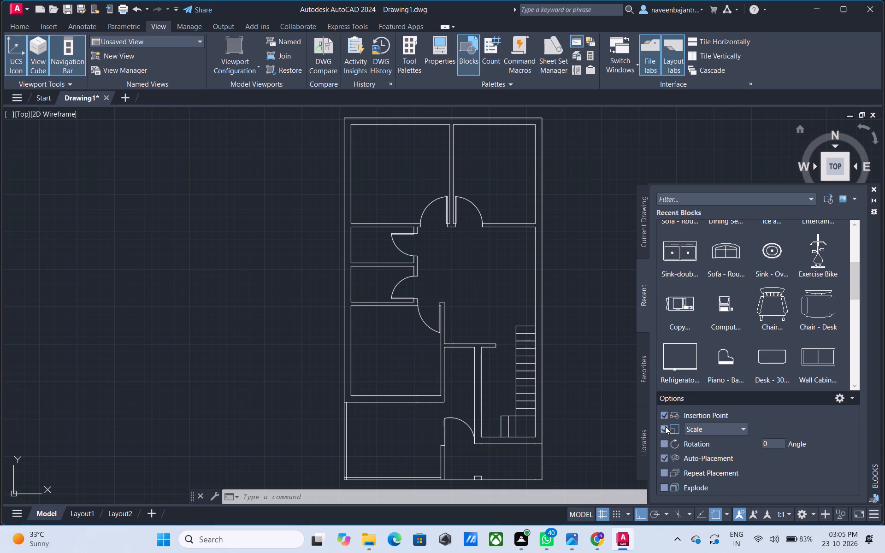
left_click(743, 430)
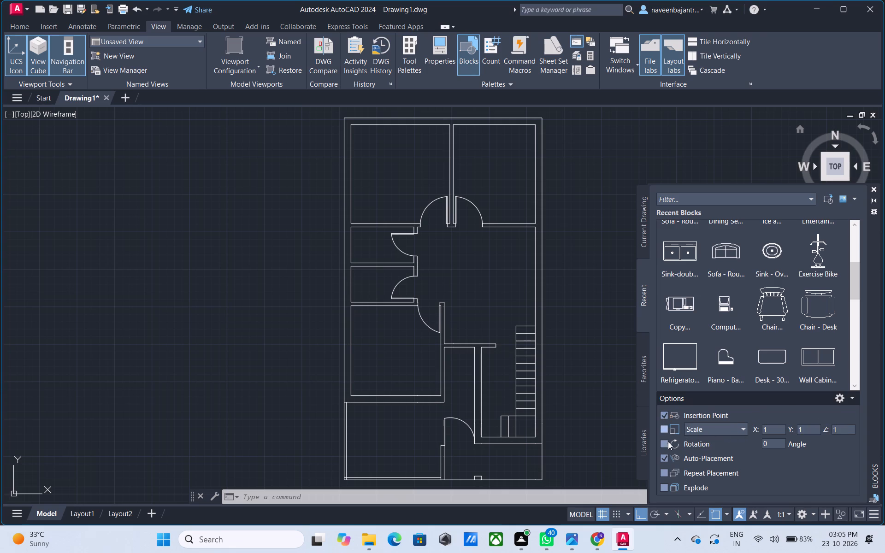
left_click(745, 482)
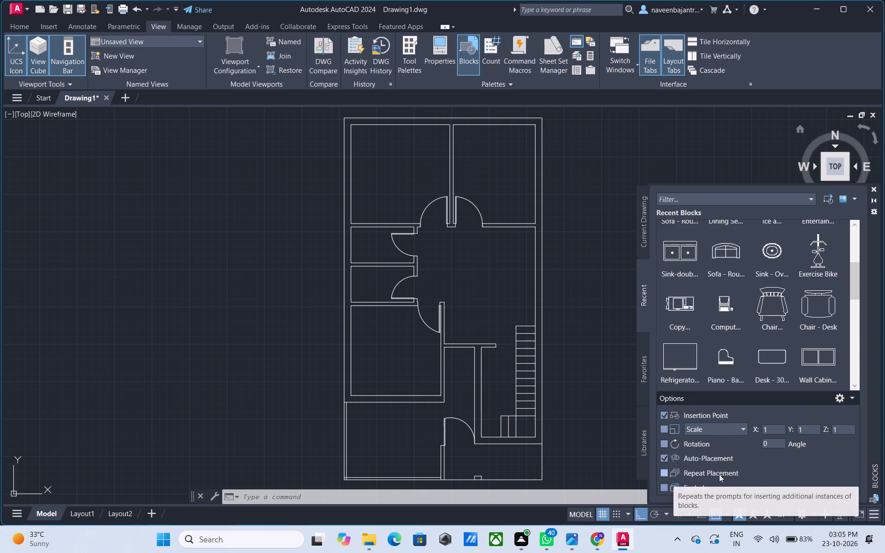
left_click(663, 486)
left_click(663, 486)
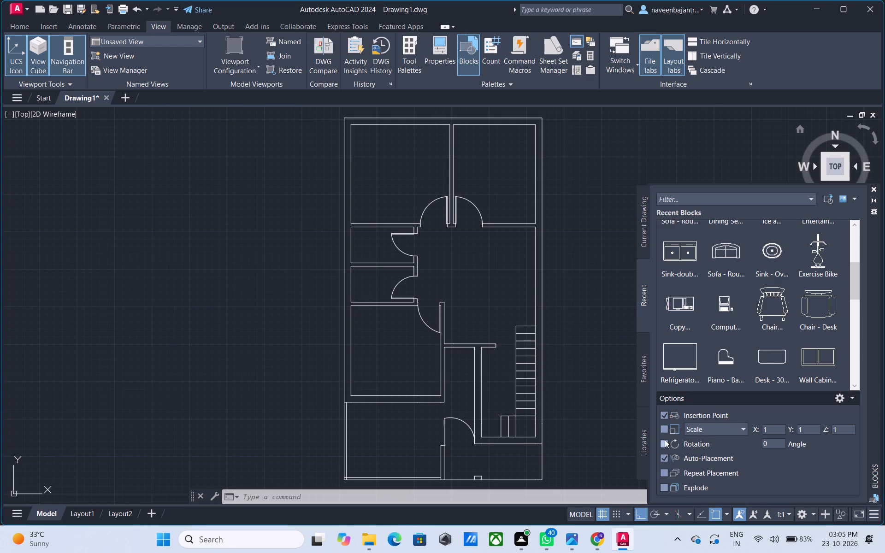
Copy the first Toilet block in the recent blocks to the favorites, checking the favorite blocks before and after.
left_click(645, 378)
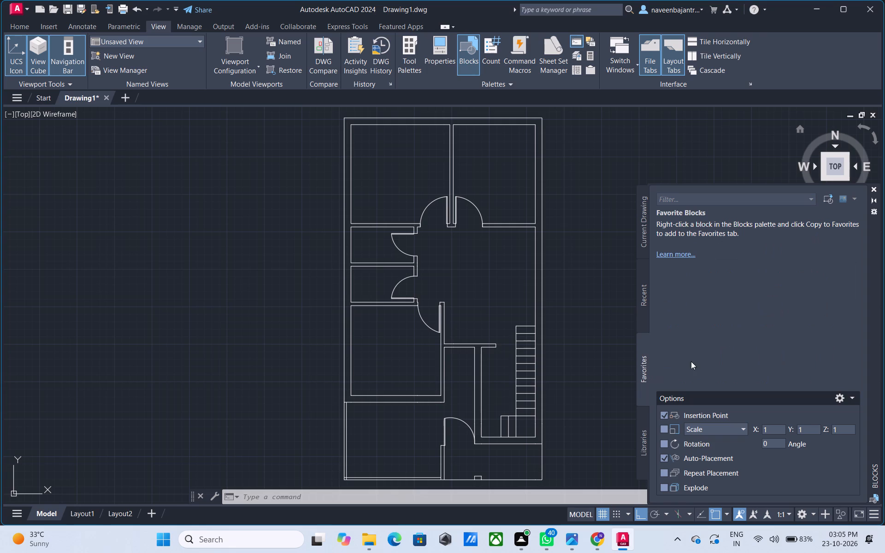
right_click(740, 338)
left_click(648, 307)
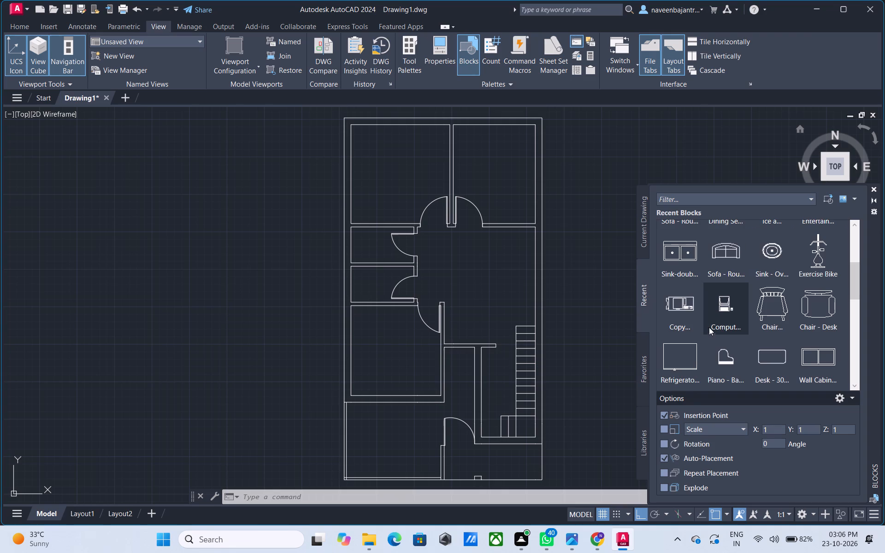
scroll(709, 332, "up", 14)
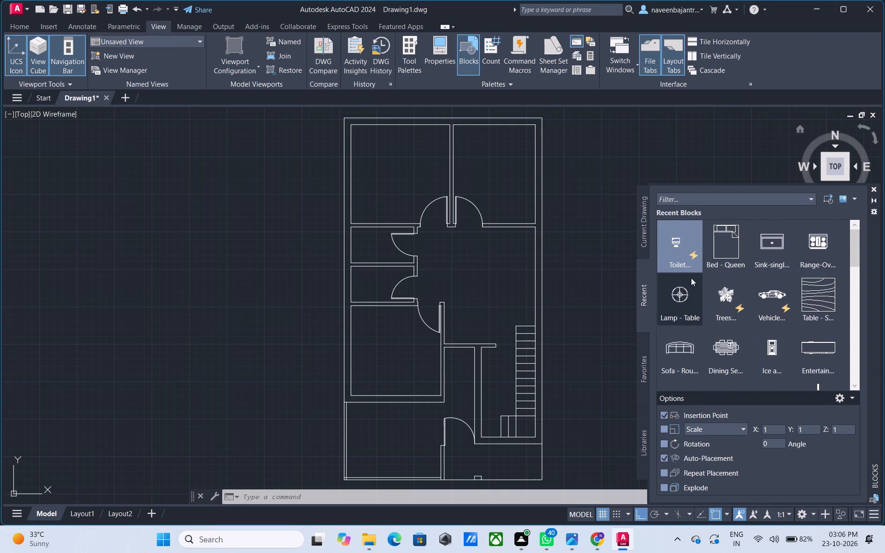
right_click(687, 258)
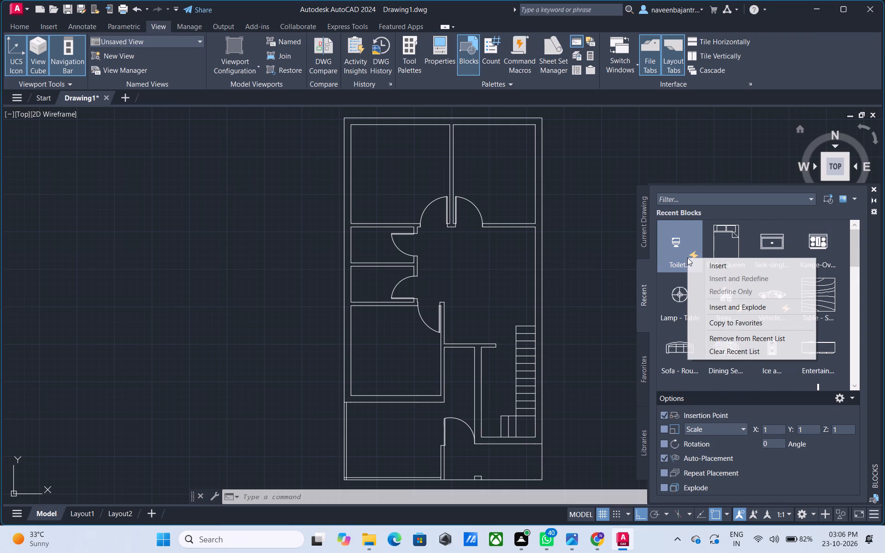
left_click(734, 320)
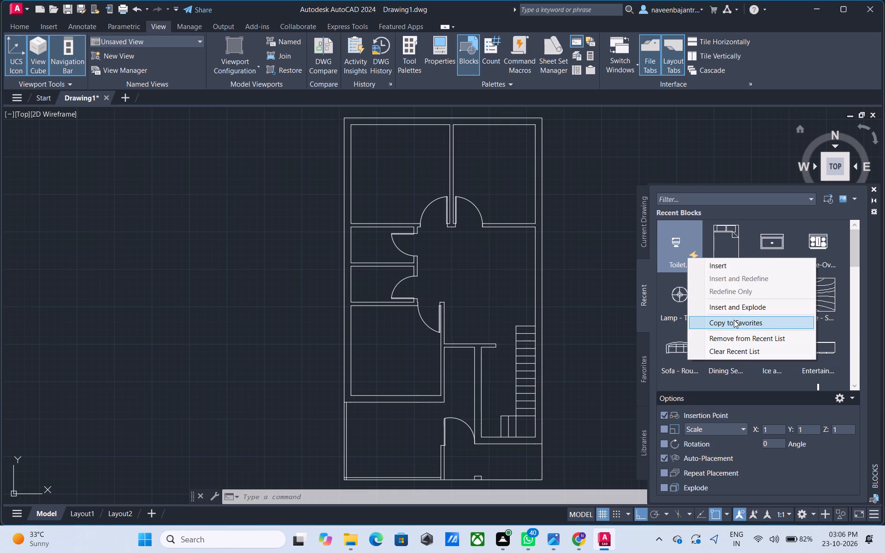
left_click(647, 382)
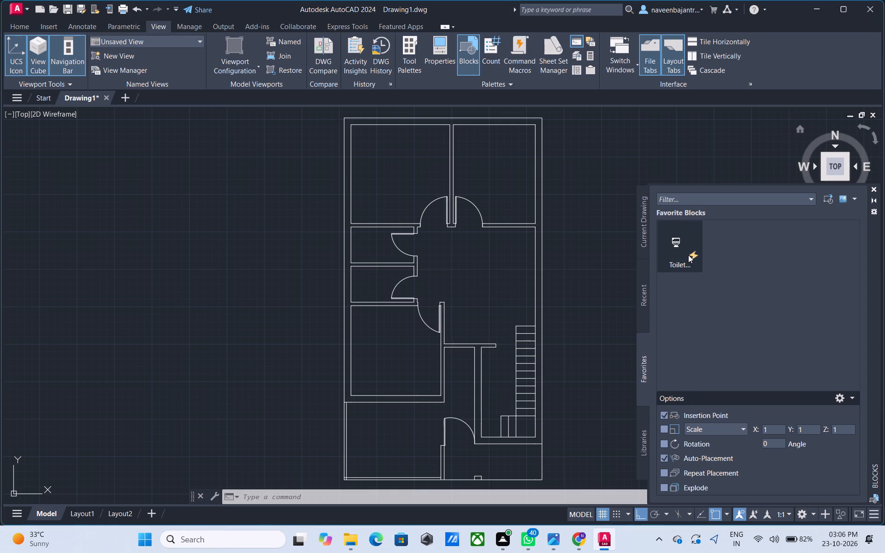
left_click(688, 255)
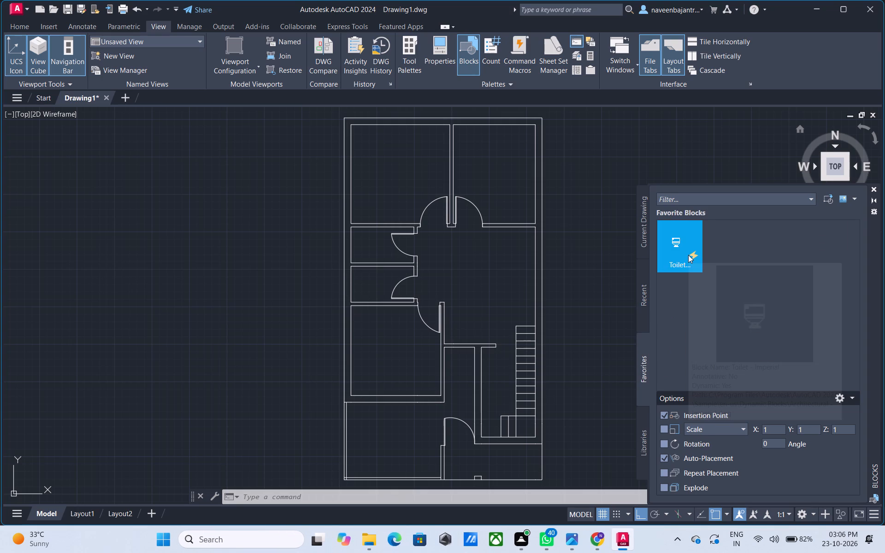
Copy the Bed - Queen and single sink blocks from the recent blocks to the favorites.
left_click(643, 308)
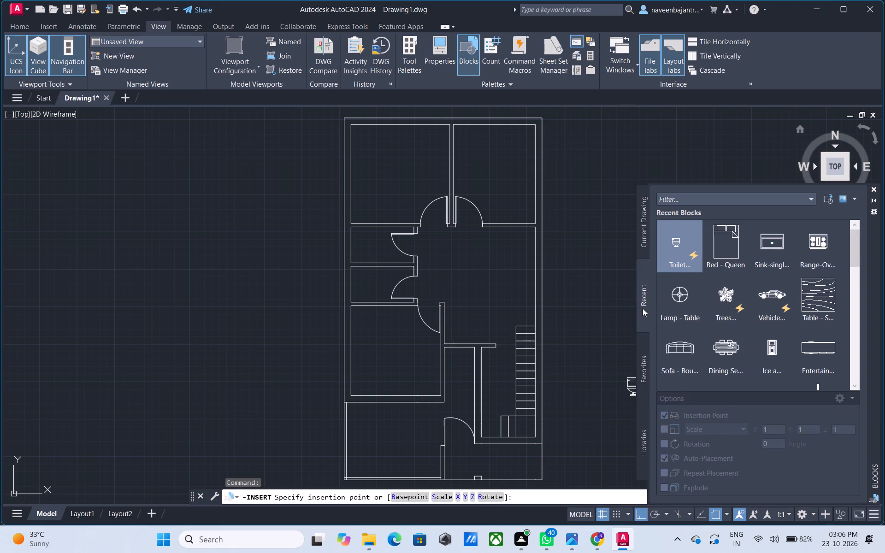
right_click(717, 247)
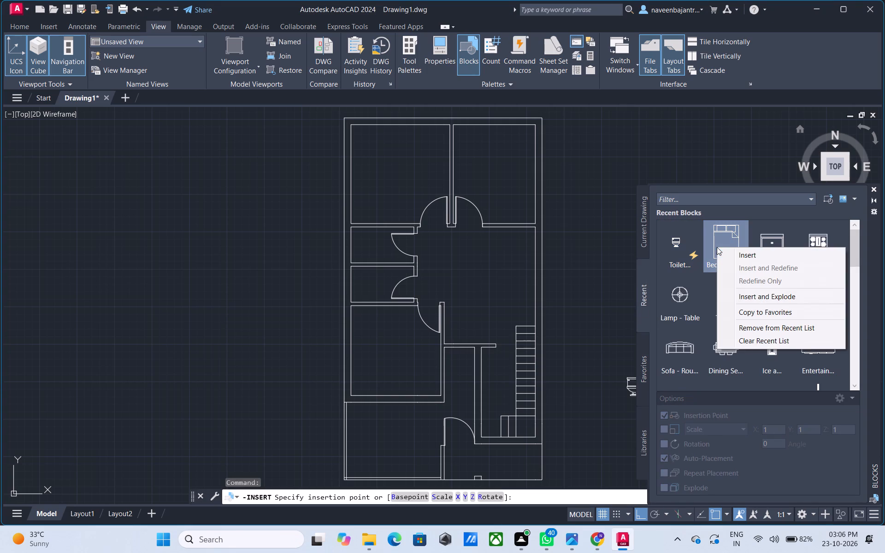
left_click(746, 306)
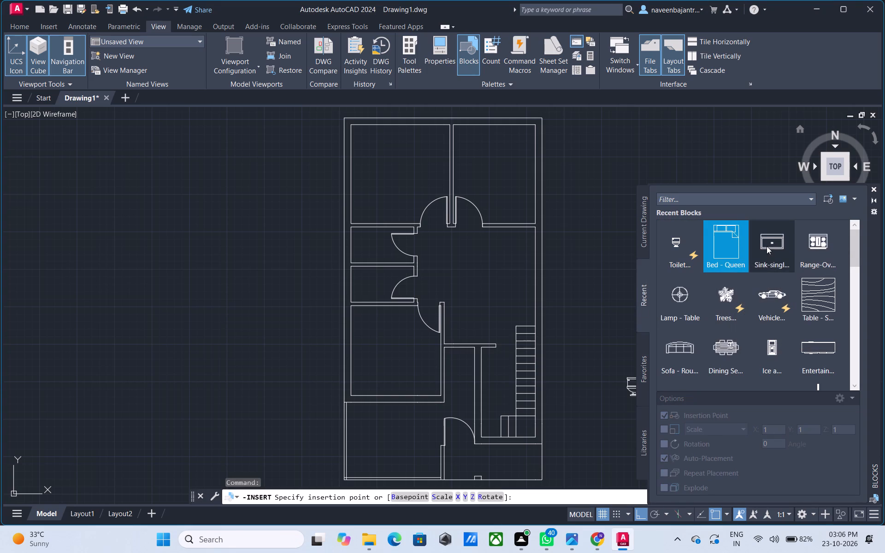
left_click(767, 246)
right_click(767, 246)
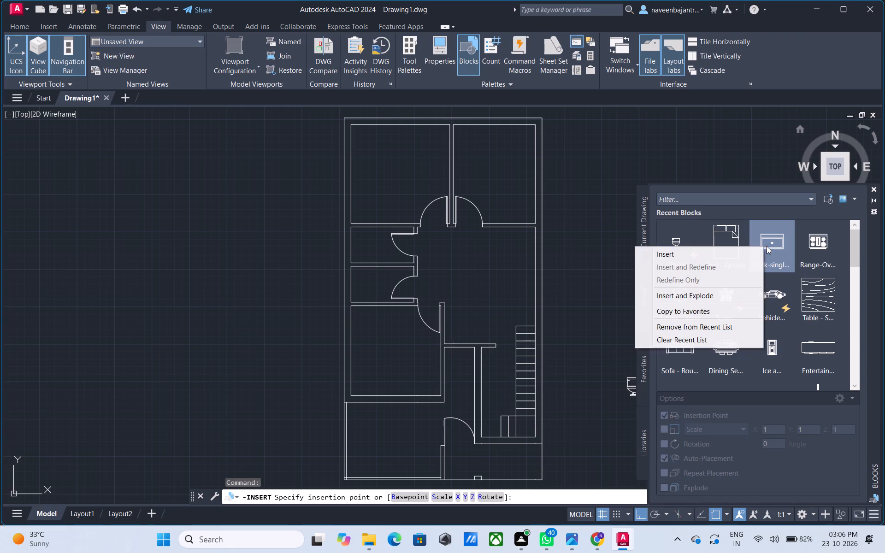
left_click(687, 313)
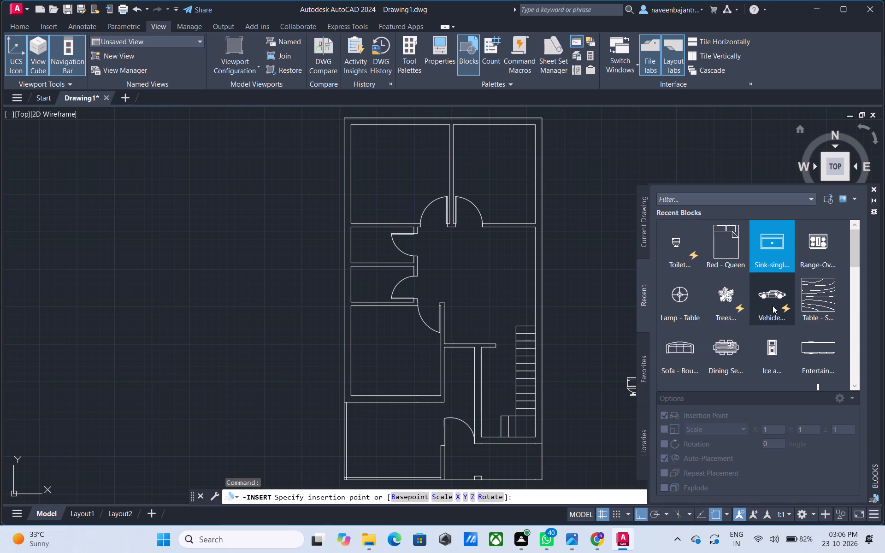
Copy the Vehicle, wood-grain Table and Lamp - Table blocks from the recent blocks to the favorites.
left_click(773, 306)
right_click(773, 306)
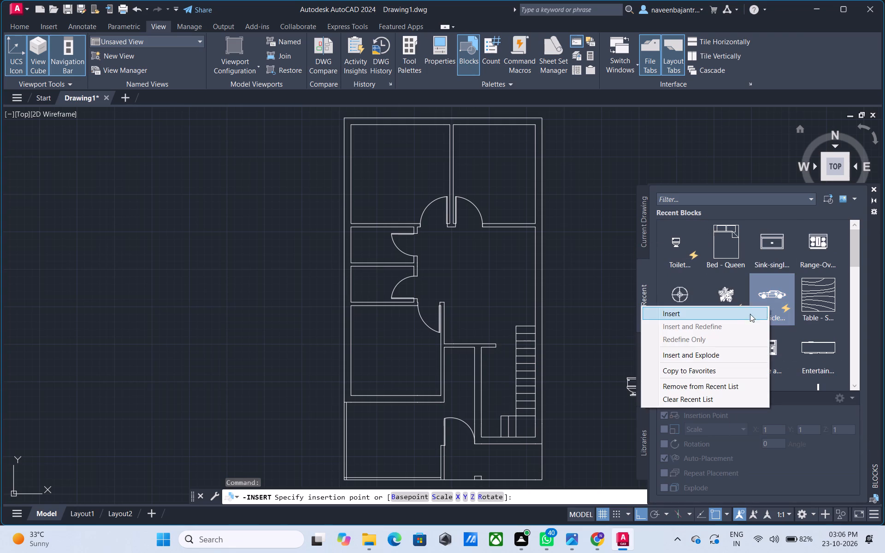
left_click(701, 368)
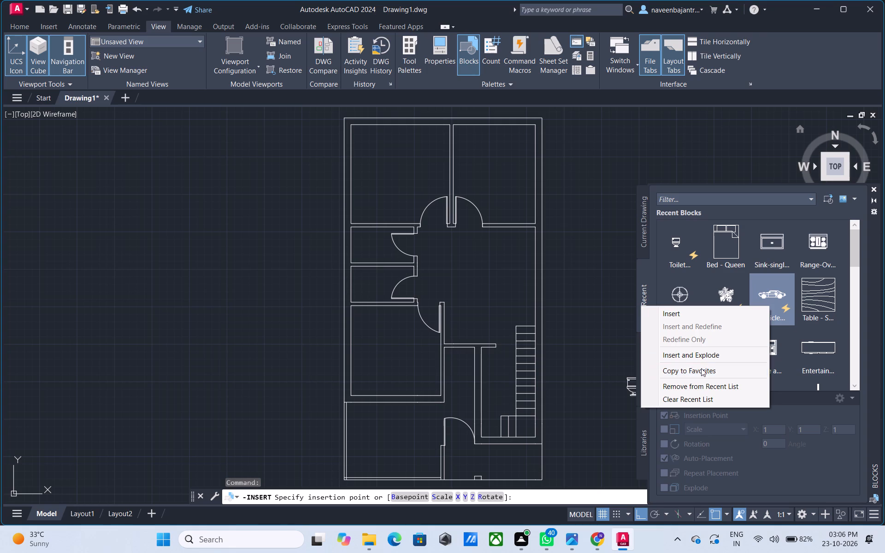
left_click(817, 307)
right_click(817, 307)
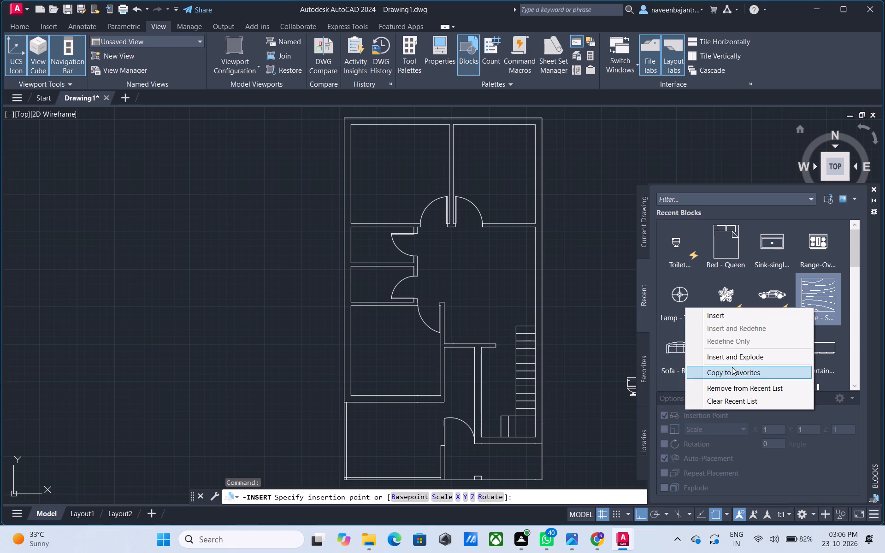
left_click(732, 367)
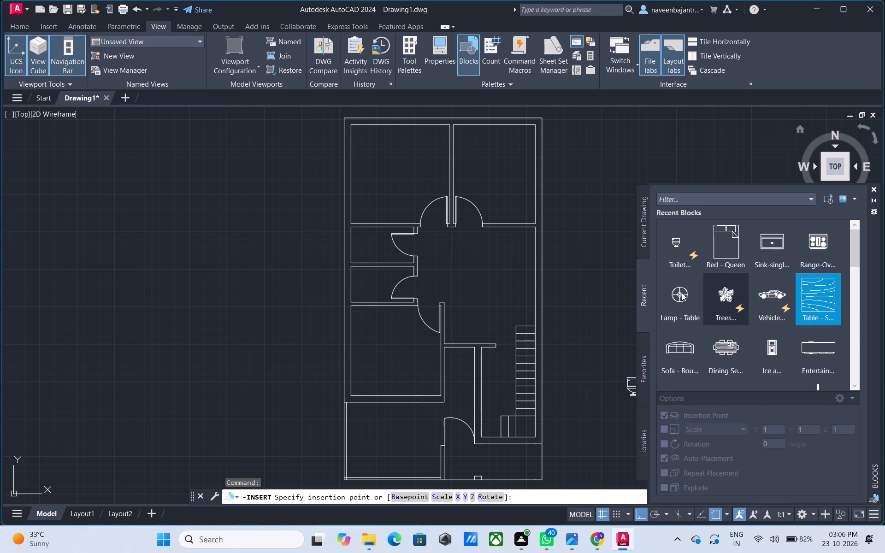
left_click(682, 293)
right_click(682, 293)
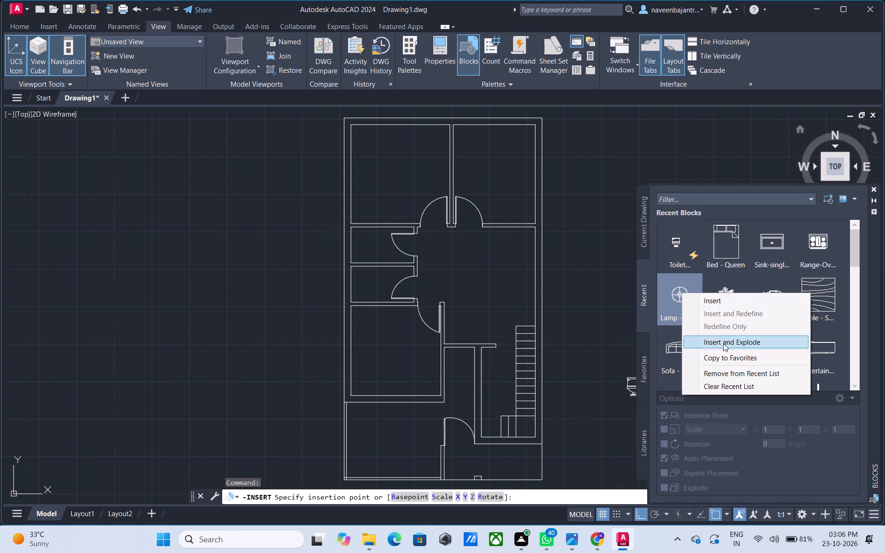
left_click(726, 356)
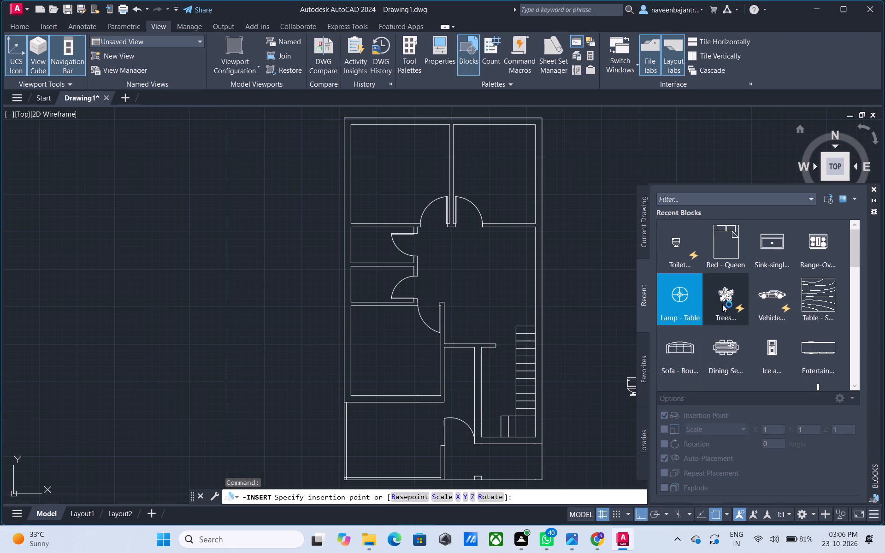
scroll(722, 298, "down", 1)
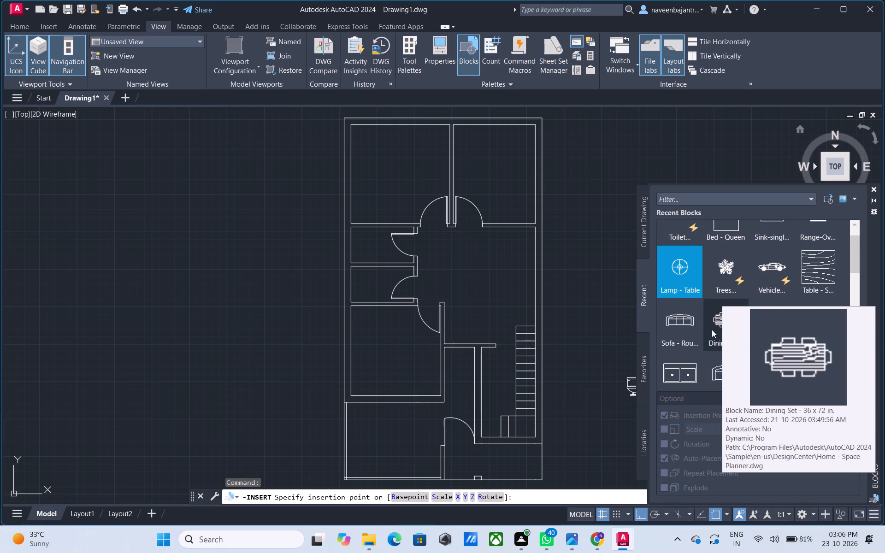
Copy the Dining Set - 36 x 72 in. block from the recent blocks to the favorites.
right_click(723, 327)
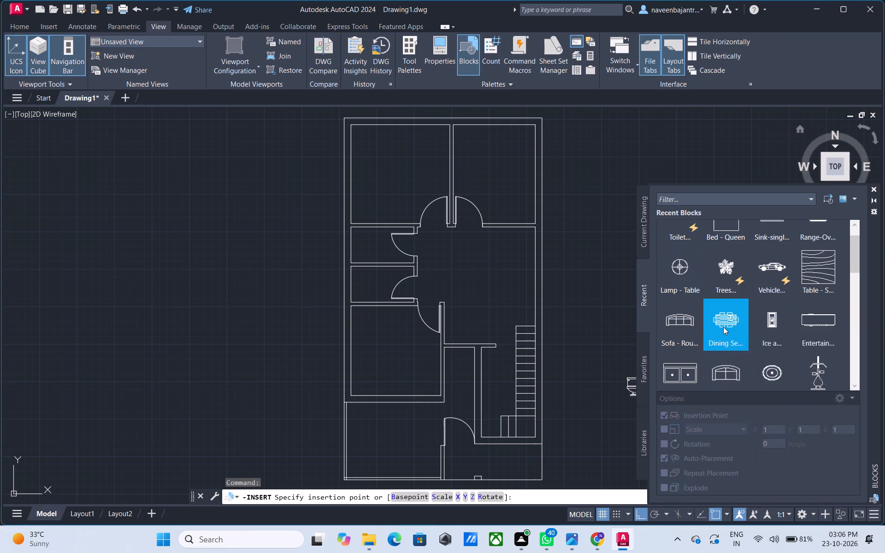
left_click(761, 395)
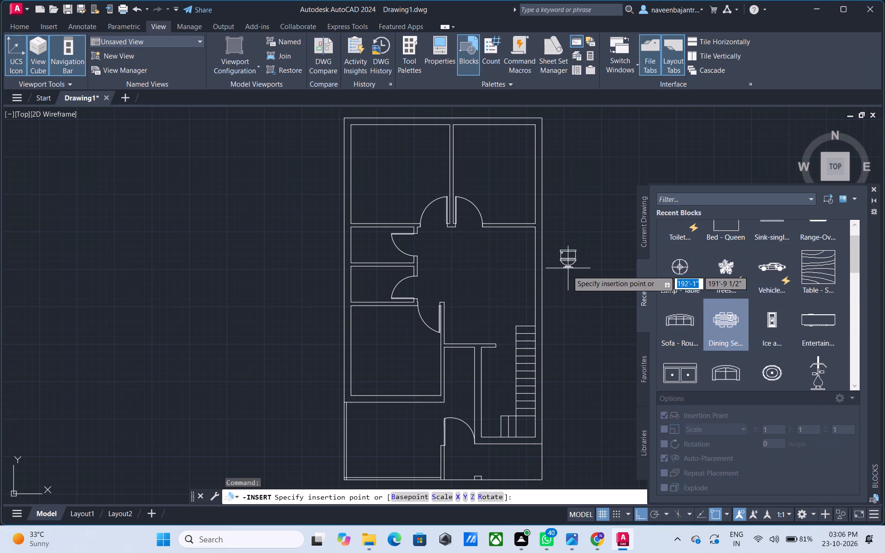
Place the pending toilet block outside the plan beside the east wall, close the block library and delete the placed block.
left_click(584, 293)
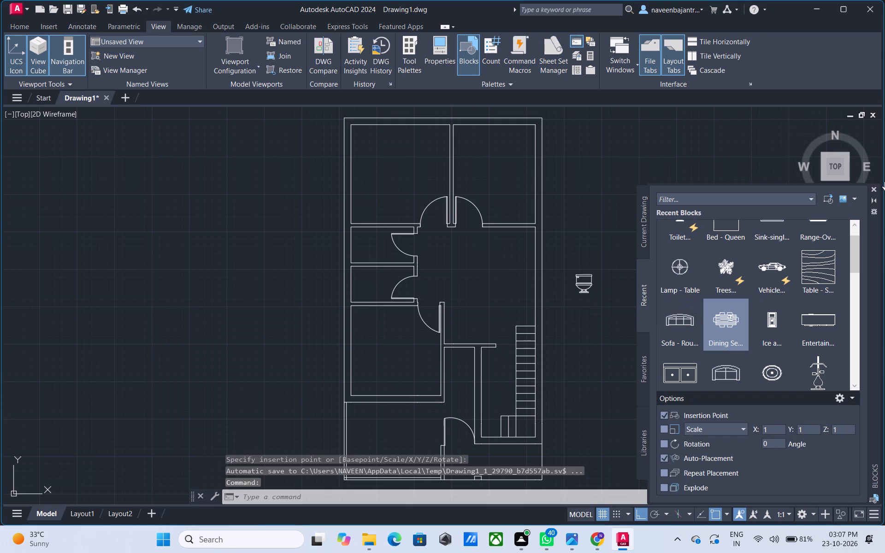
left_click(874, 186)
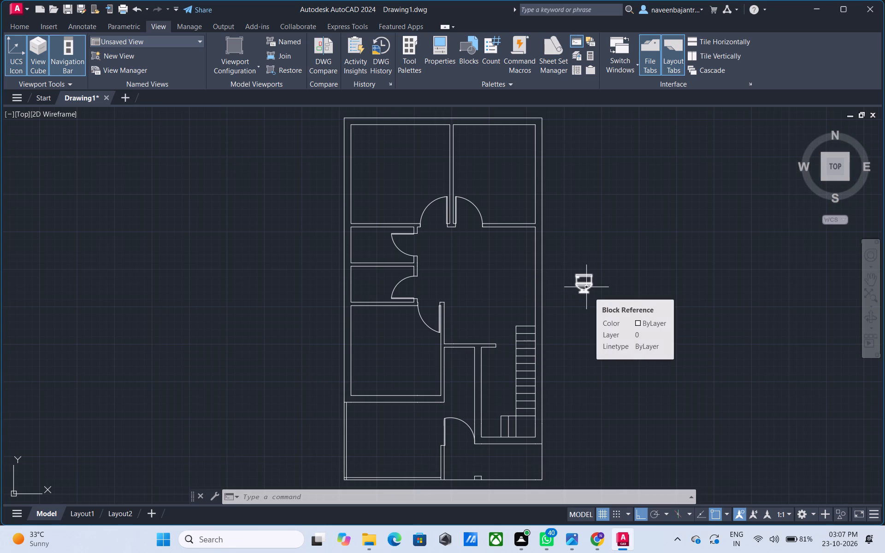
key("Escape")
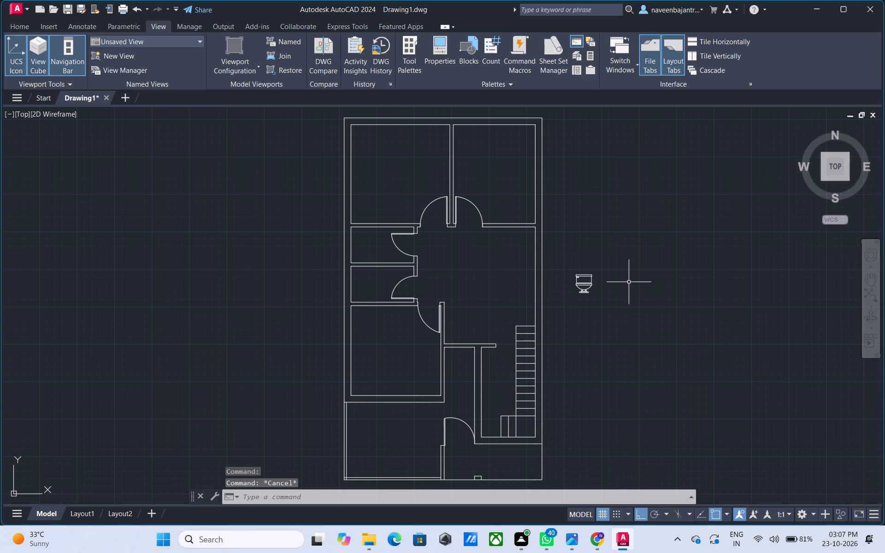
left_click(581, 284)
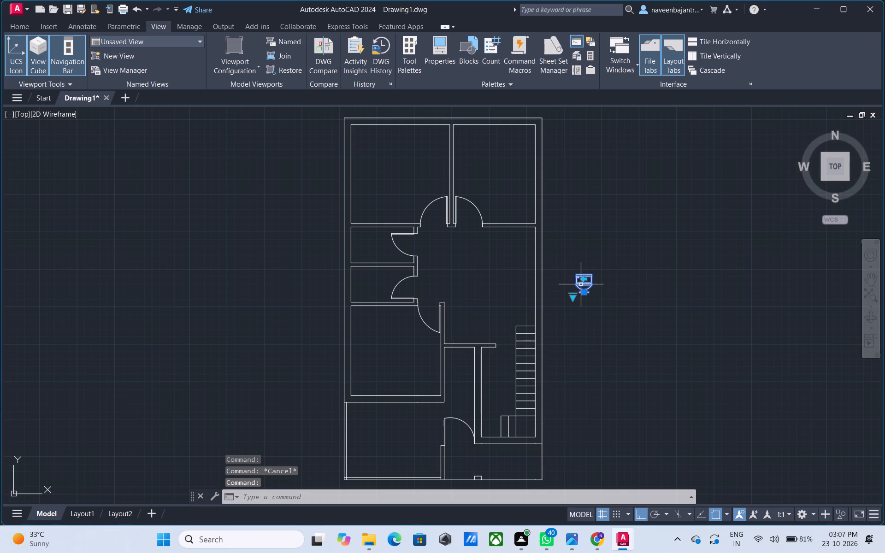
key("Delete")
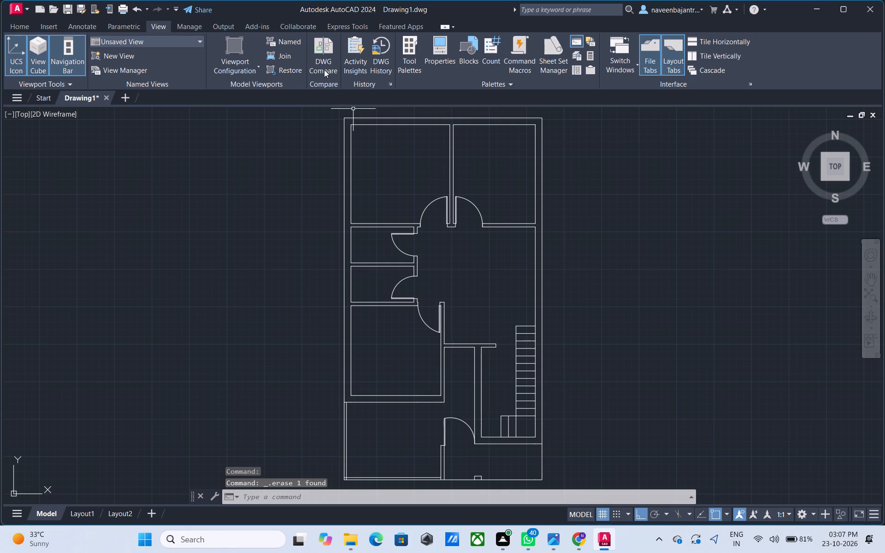
Insert the Toilet - top block from the recent blocks into the empty space east of the house plan.
left_click(462, 51)
scroll(736, 328, "down", 1)
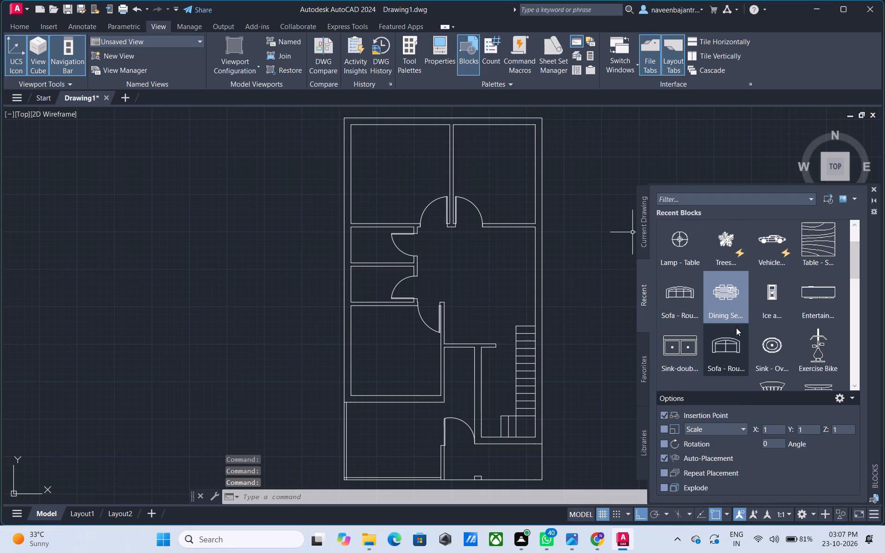
scroll(736, 328, "down", 3)
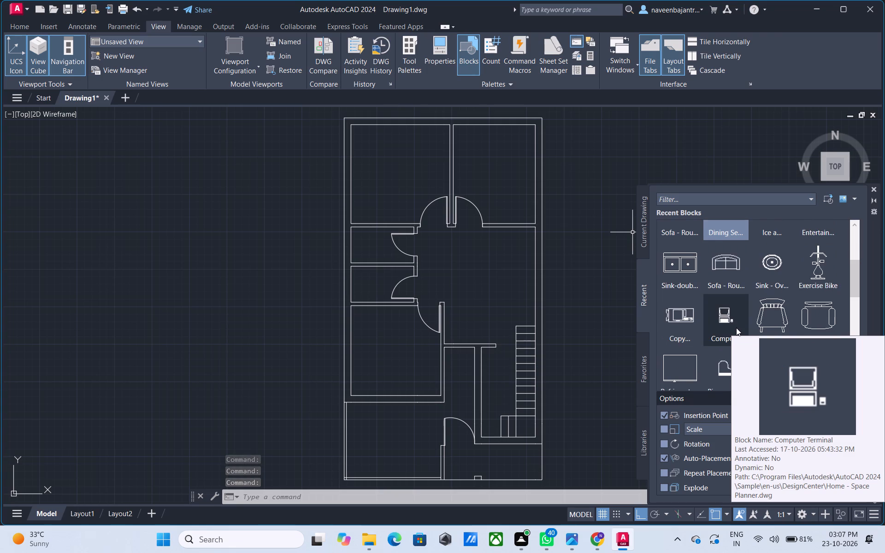
scroll(736, 328, "down", 1)
scroll(669, 372, "down", 1)
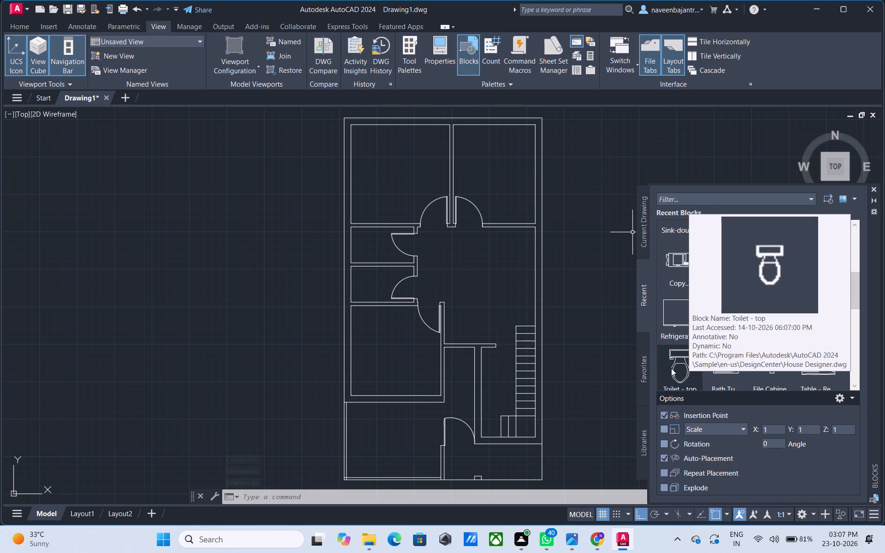
left_click_drag(673, 368, 603, 326)
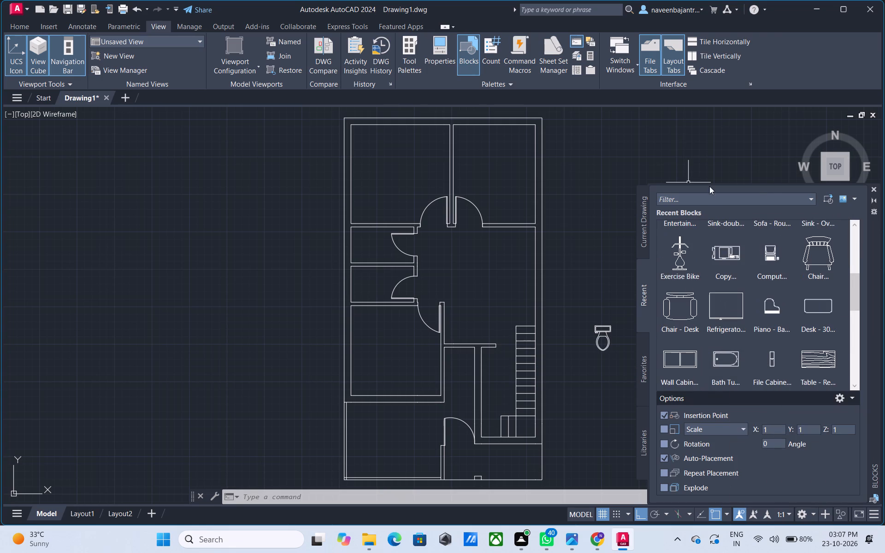
left_click(872, 190)
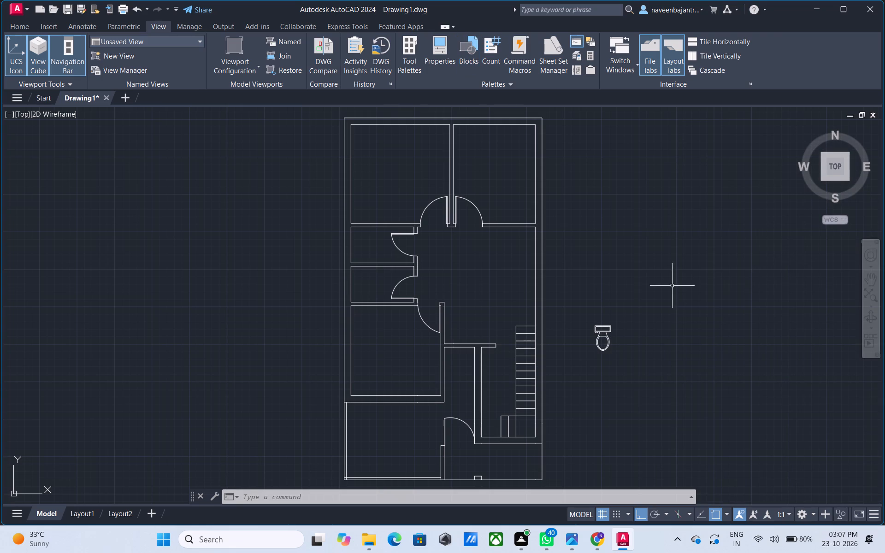
Rotate the inserted toilet 180° about its tank's corner so that the tank faces south.
left_click(607, 326)
type("ro")
key("space")
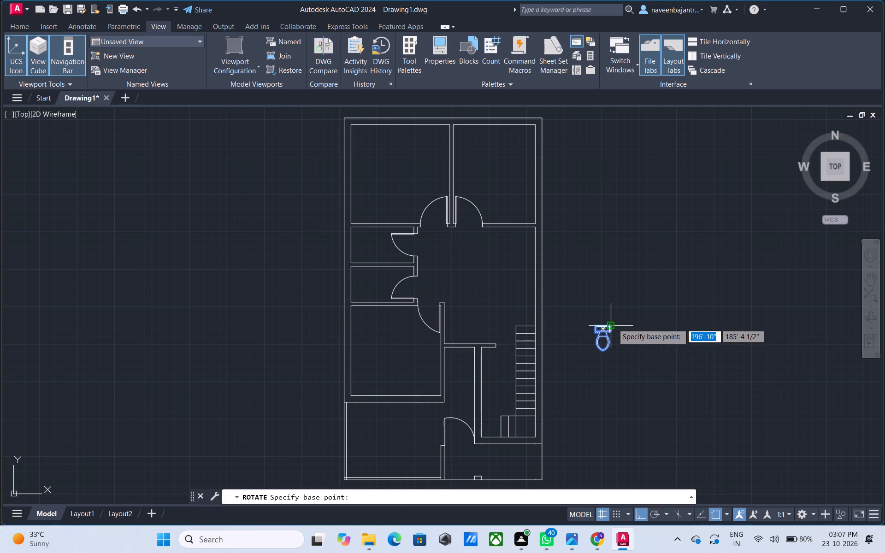
left_click(613, 324)
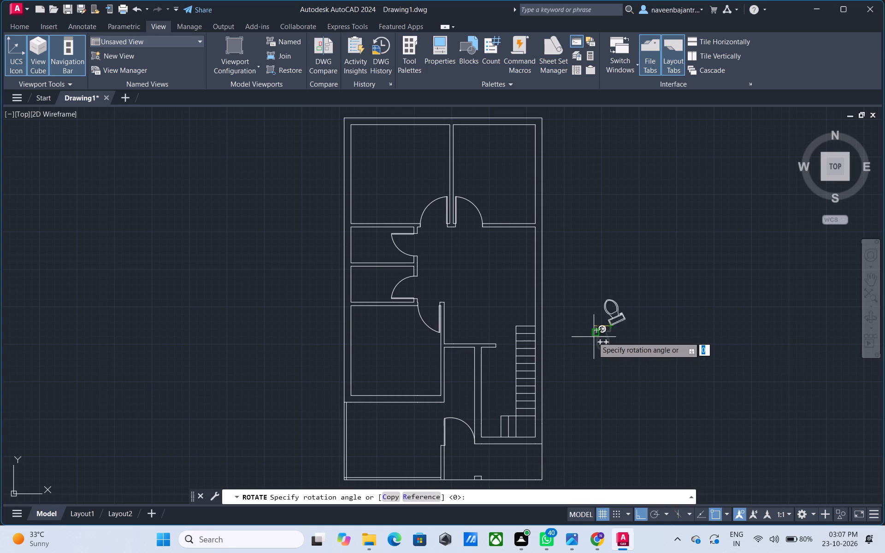
left_click(588, 336)
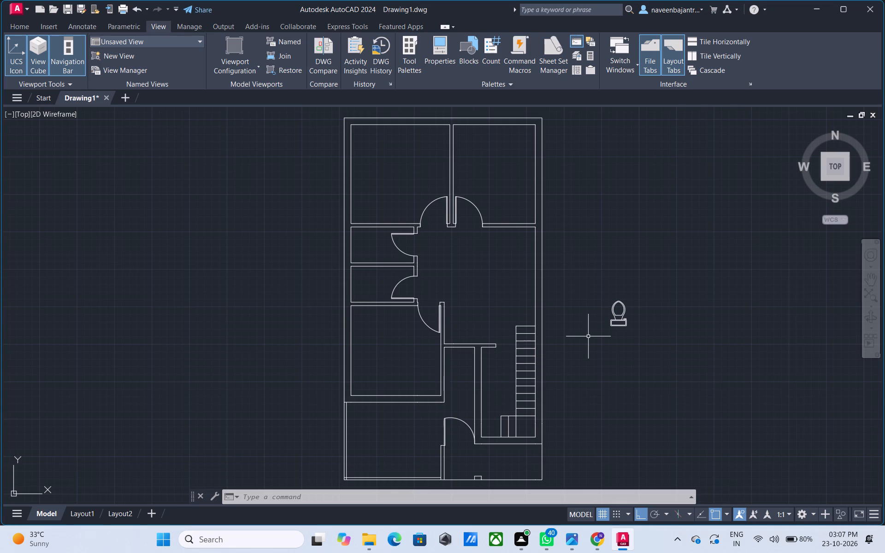
key("Escape")
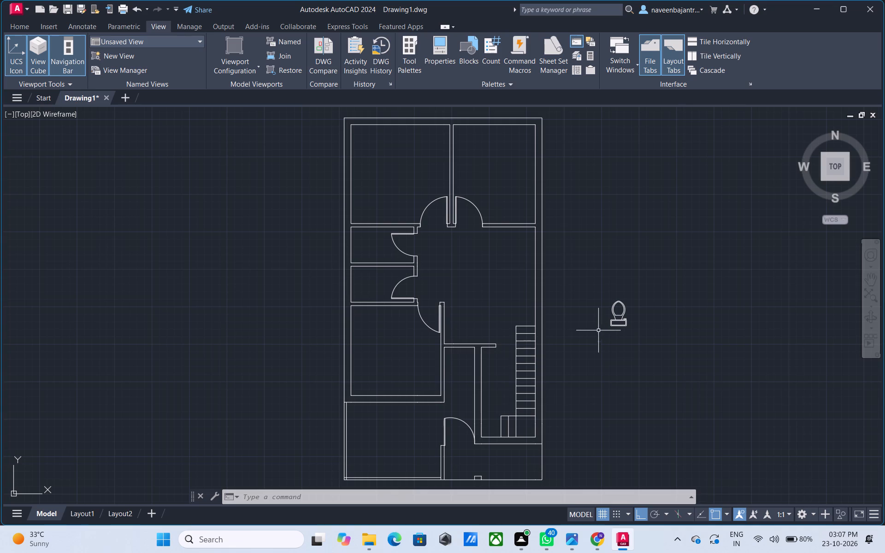
Copy the toilet into the southwest corners of both small bathrooms, with Ortho switched off.
left_click(614, 326)
type("co")
key("space")
left_click(614, 326)
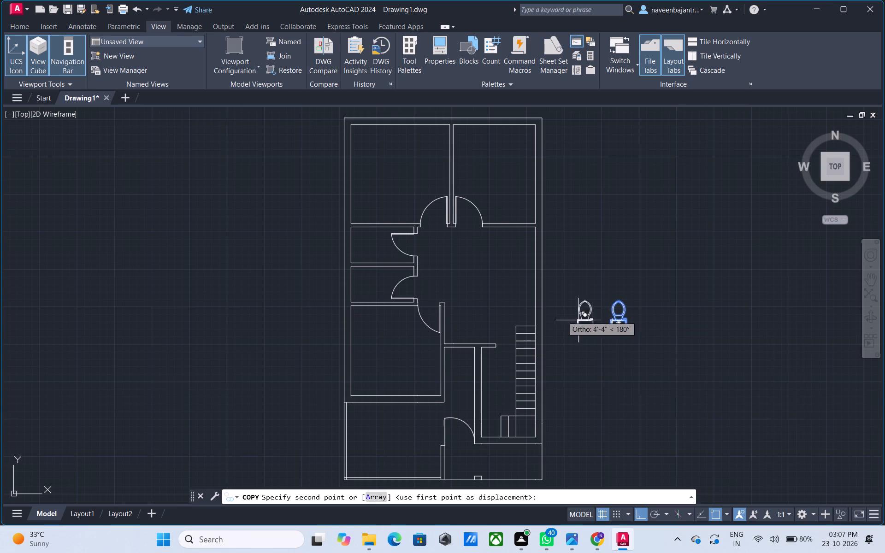
key("F8")
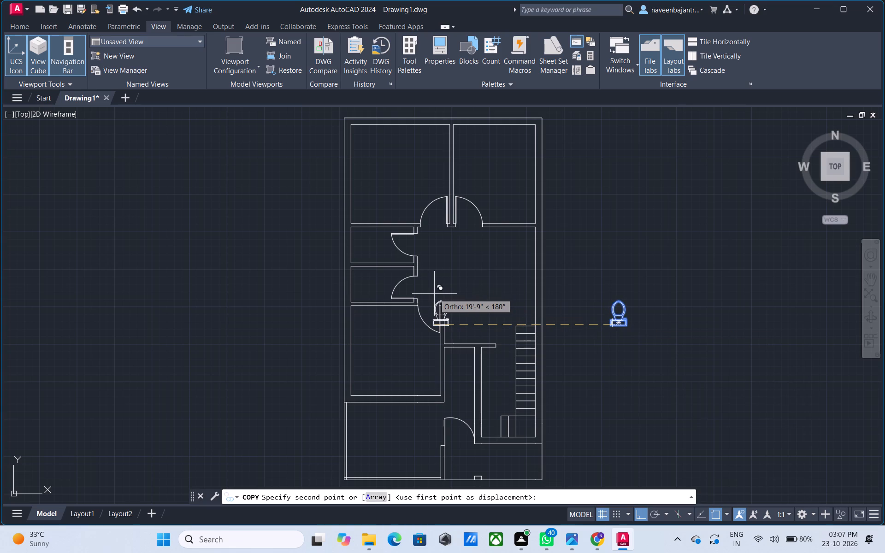
scroll(361, 259, "up", 2)
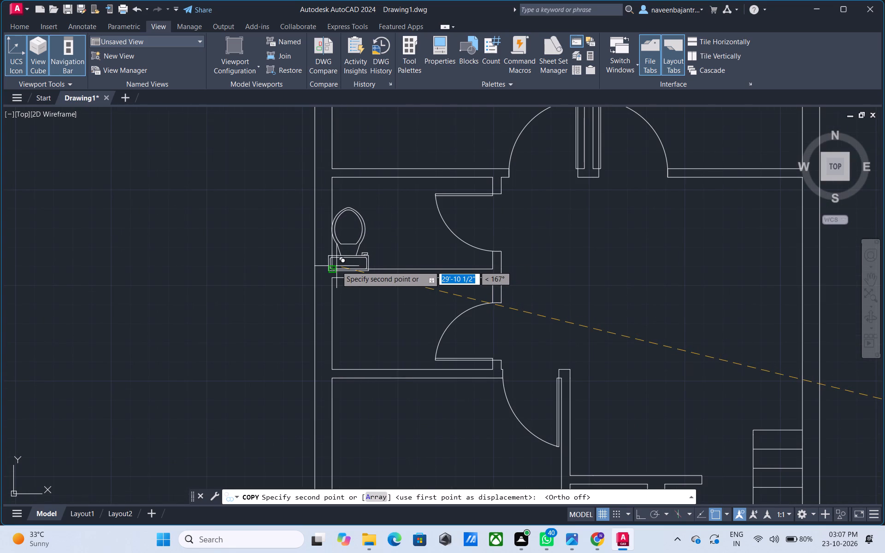
left_click(336, 266)
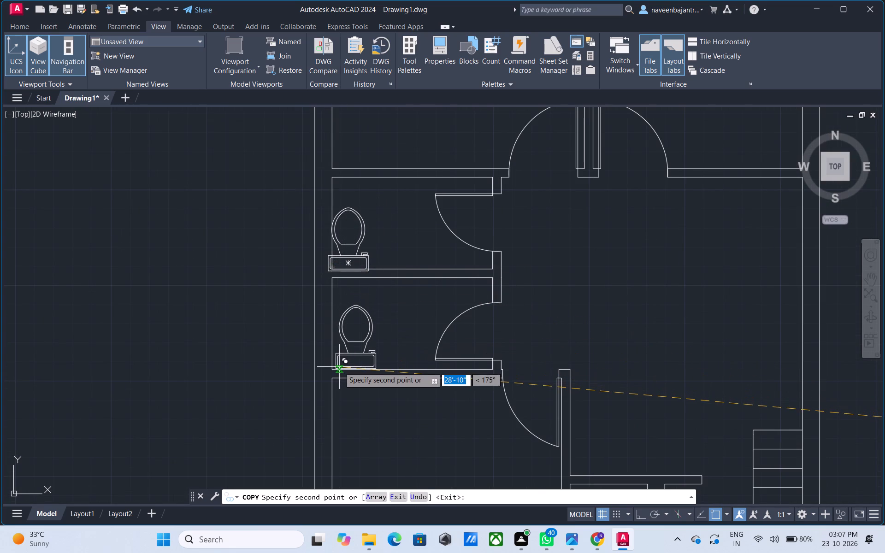
left_click(339, 367)
key("Escape")
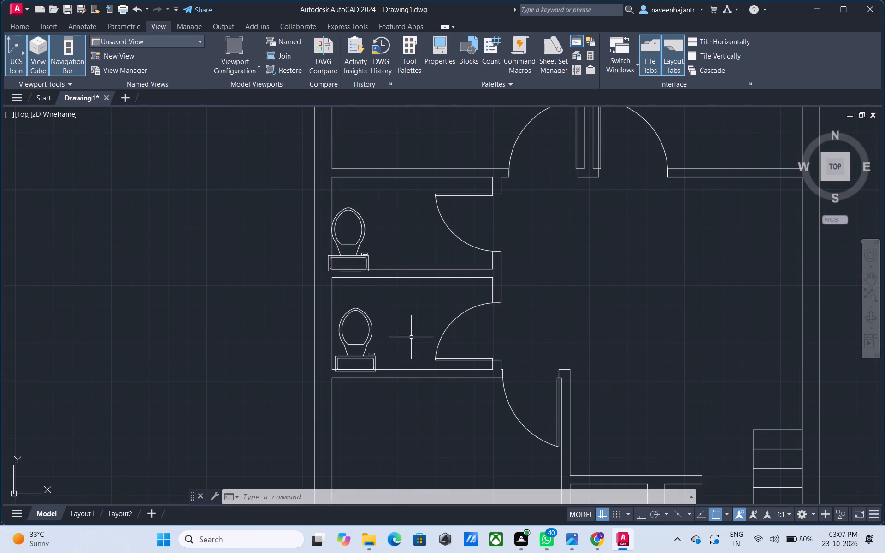
Move the upper bathroom's toilet about 5 1/2" northeast, clear of the west and south walls.
left_click(366, 257)
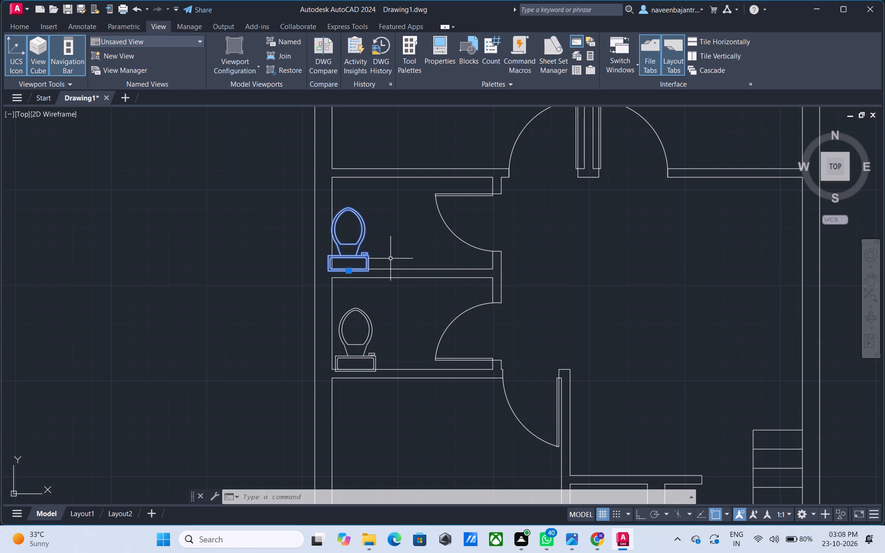
type("m")
key("space")
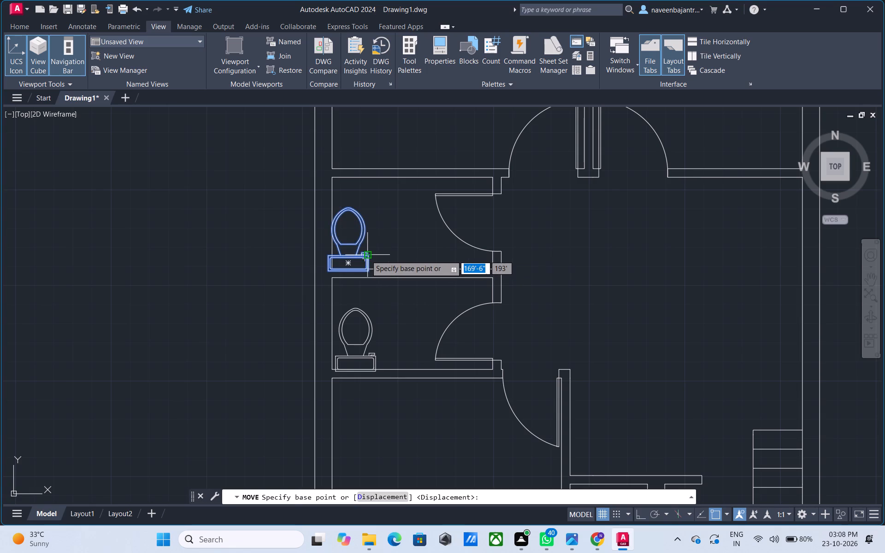
left_click(366, 255)
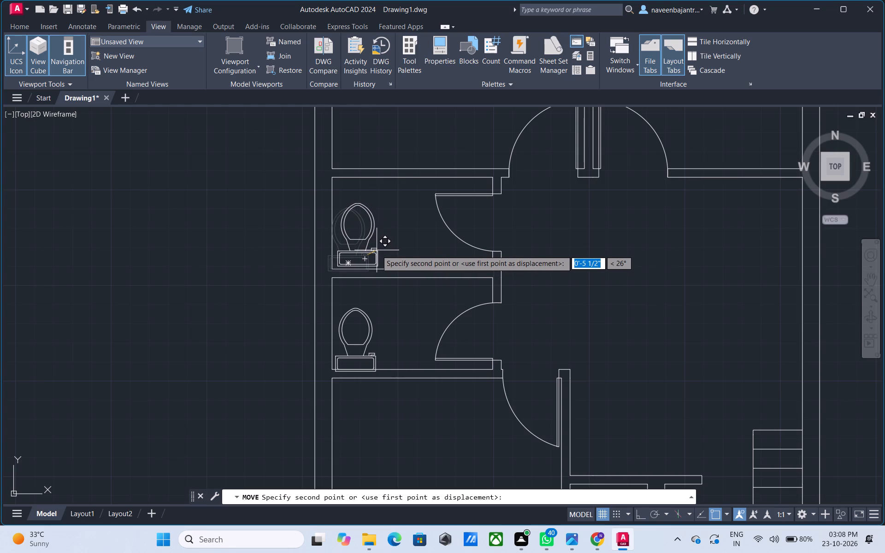
left_click(377, 250)
key("Escape")
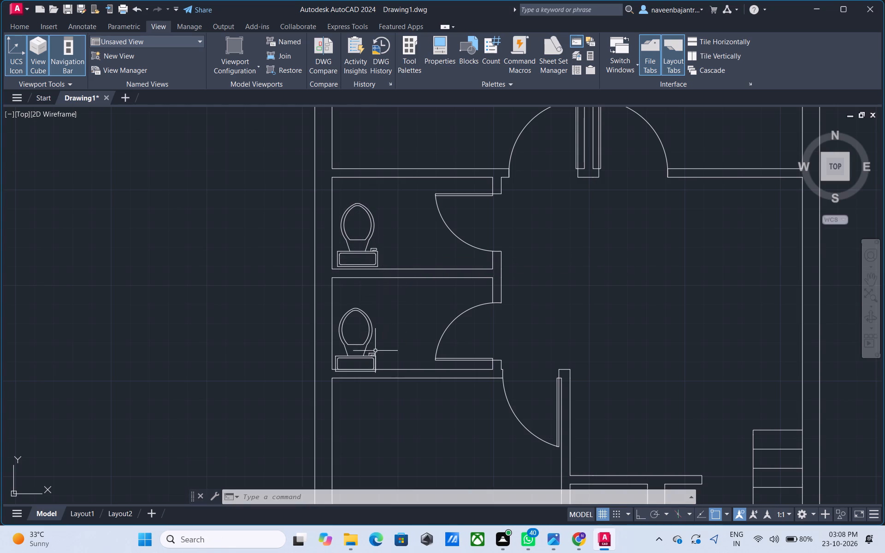
Move the lower bathroom's toilet about 3" northeast, clear of the south wall.
left_click(374, 354)
type("m")
key("space")
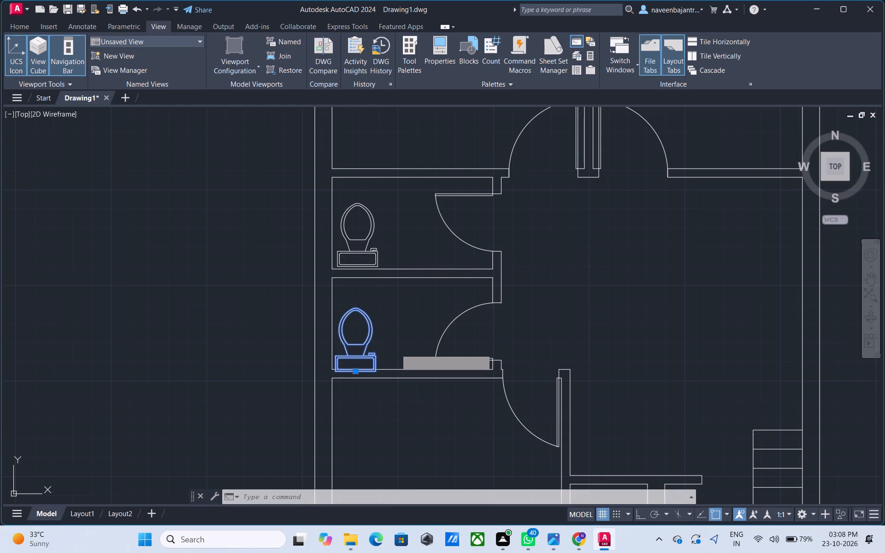
left_click(377, 357)
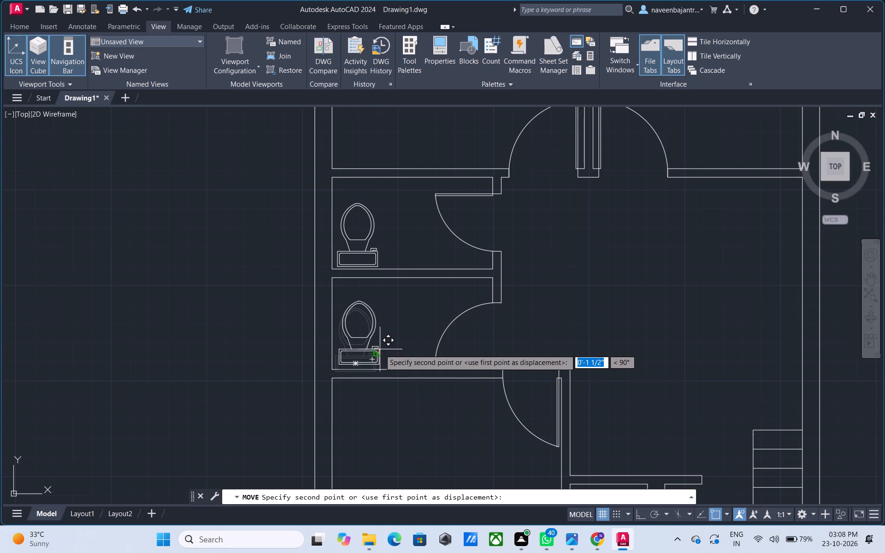
scroll(380, 349, "up", 3)
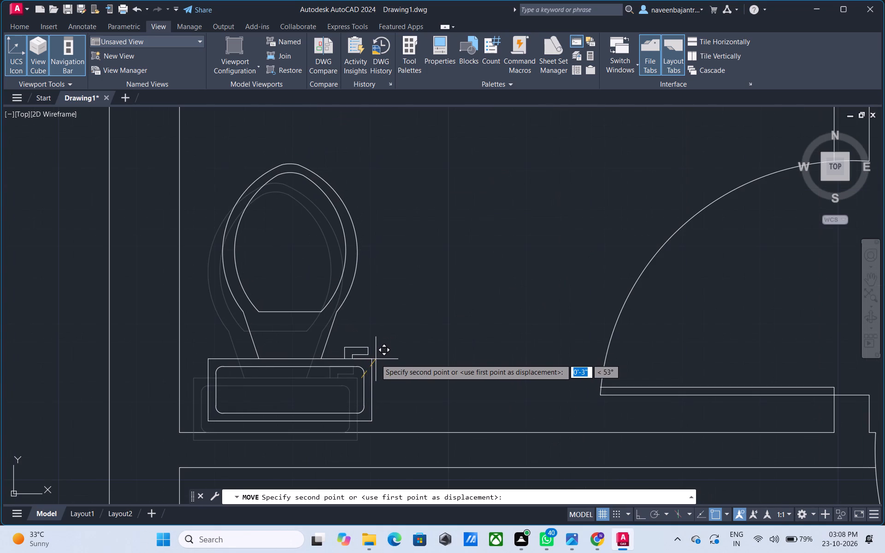
left_click(375, 362)
key("Escape")
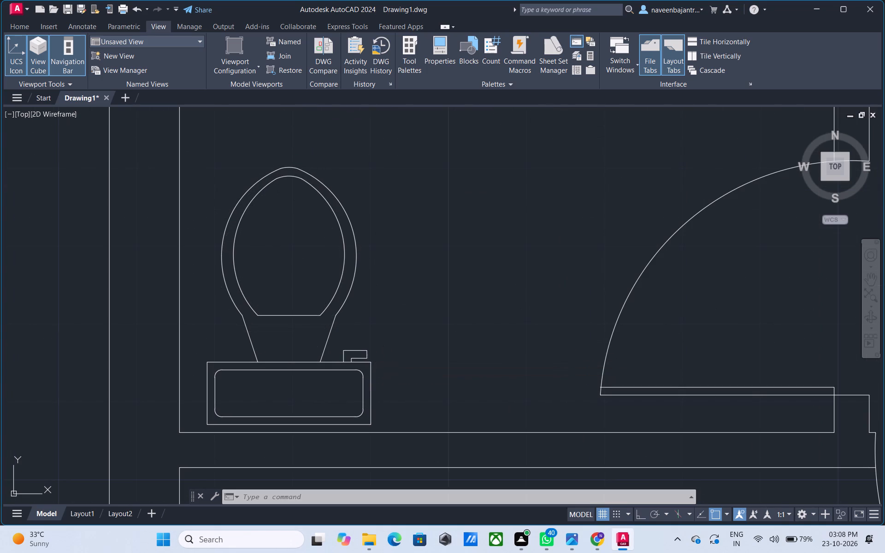
Scale the upper bathroom's toilet down to about half its size, using the east edge of its tank as base.
scroll(401, 348, "down", 3)
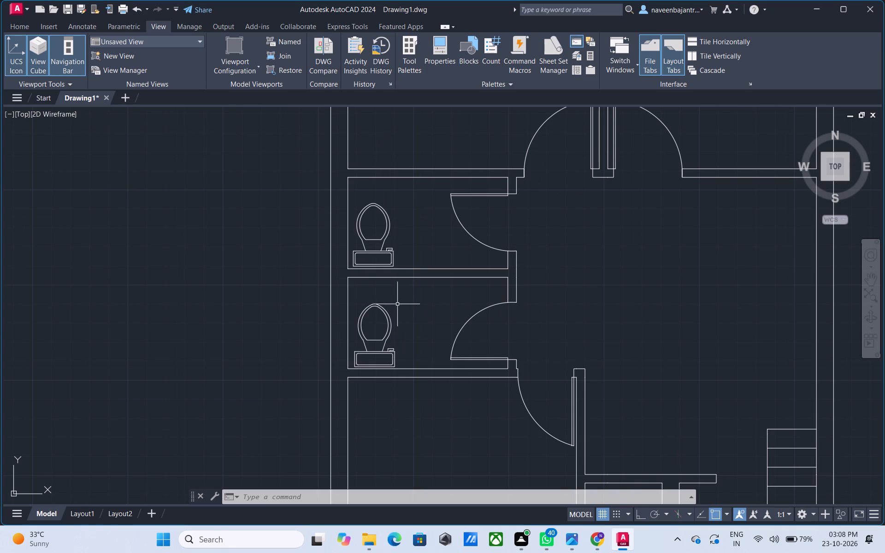
left_click(387, 252)
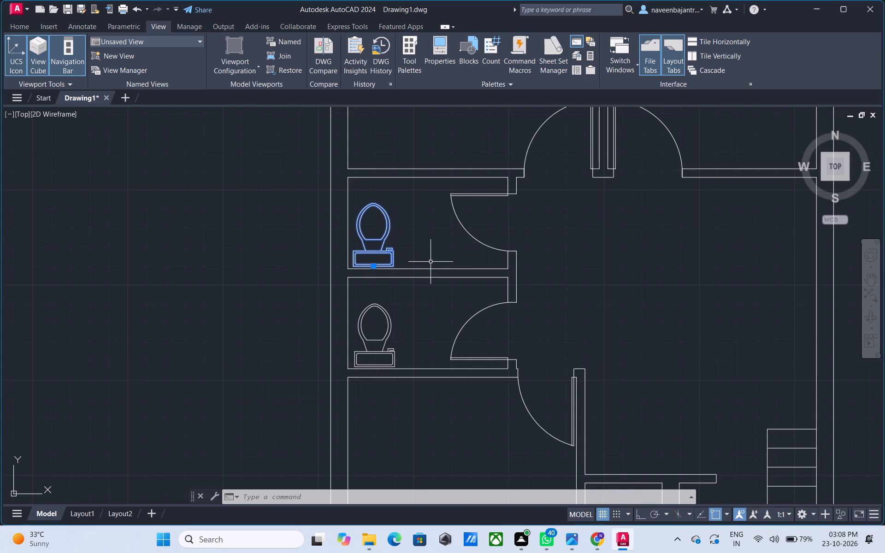
type("sc")
key("space")
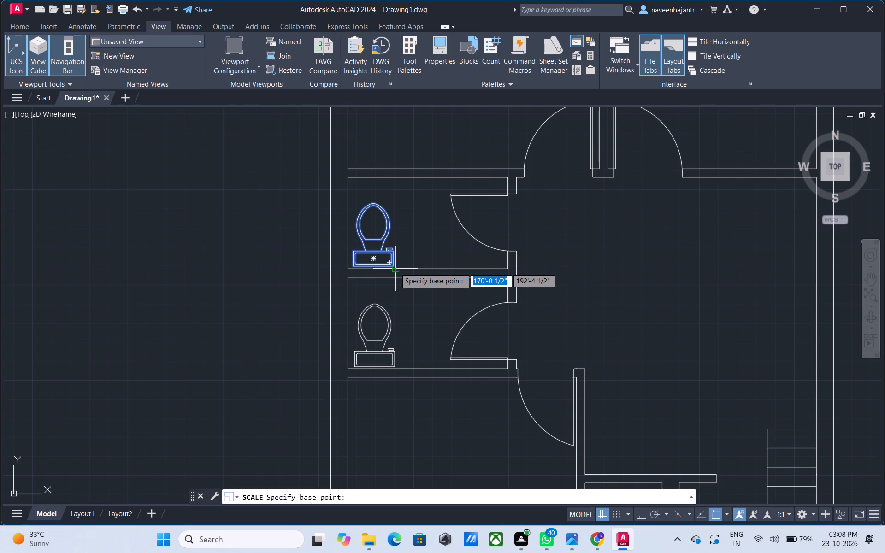
left_click(393, 261)
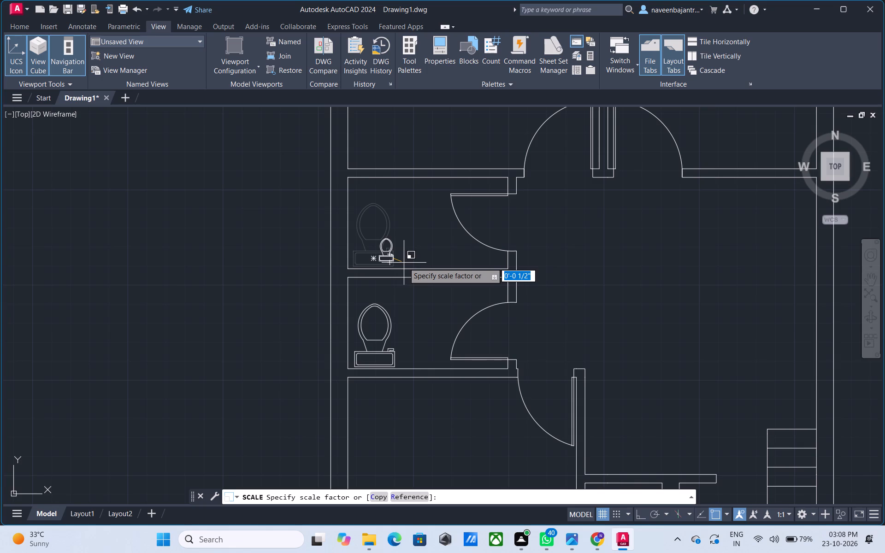
left_click(405, 264)
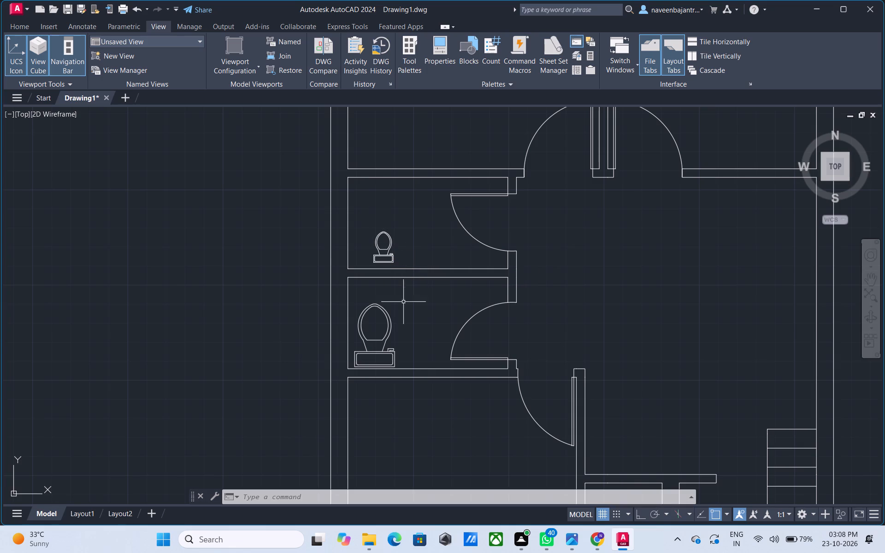
key("Escape")
Move the upper bathroom's toilet about 9" west-southwest so its tank sits against the south wall.
scroll(382, 281, "up", 2)
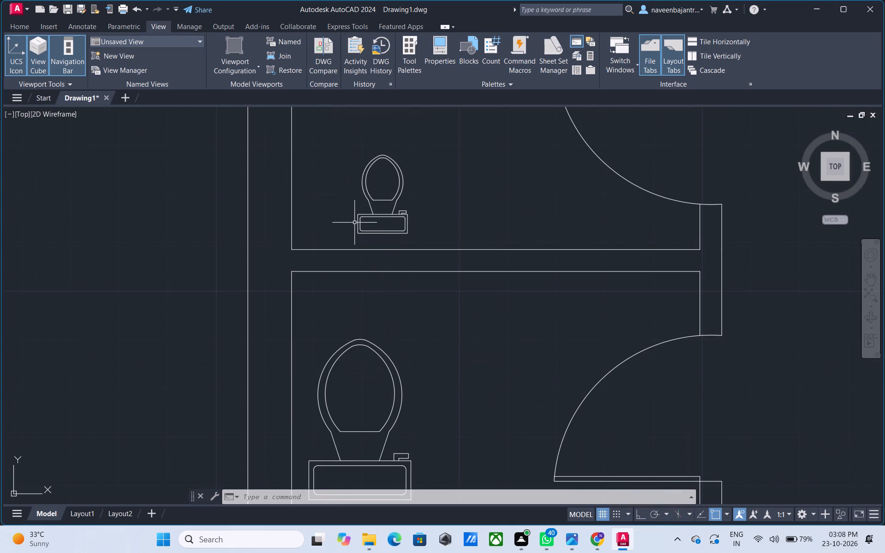
left_click(357, 232)
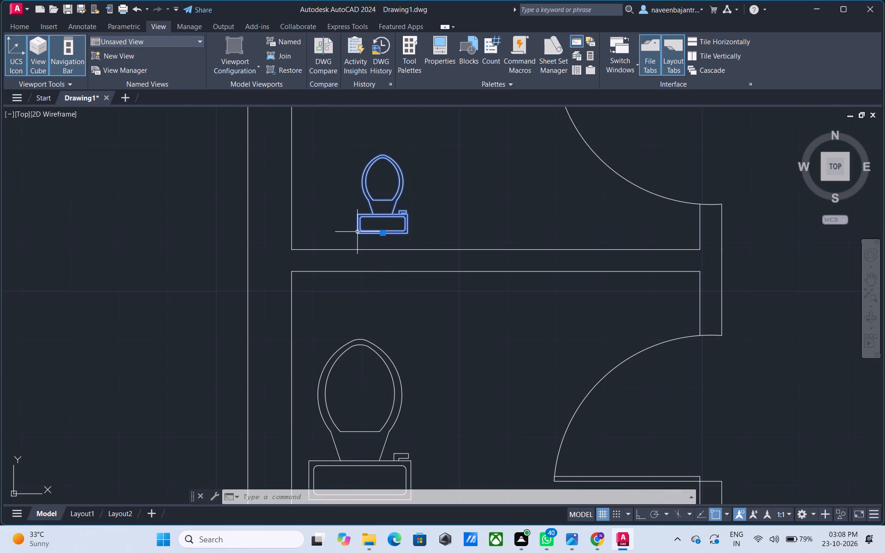
type("m")
key("space")
left_click(357, 232)
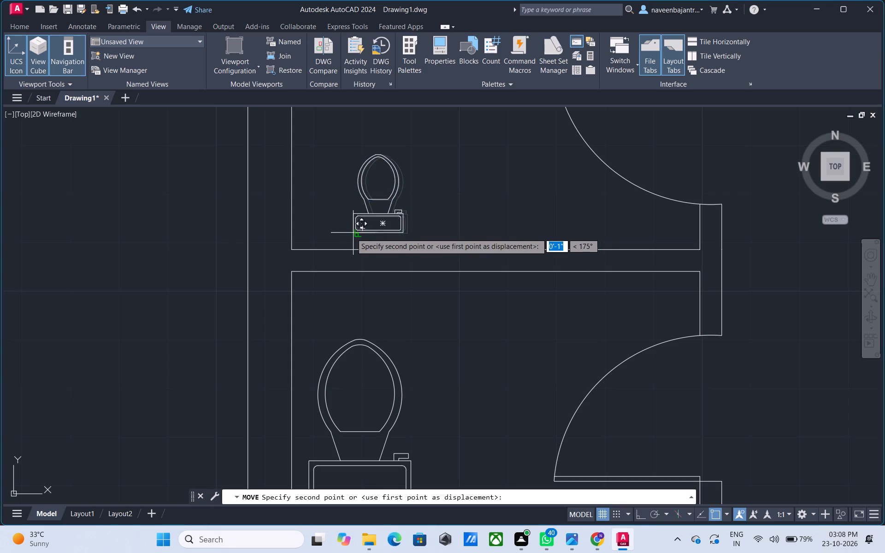
left_click(317, 246)
key("Escape")
Delete the oversized toilet in the lower bathroom.
scroll(358, 242, "down", 1)
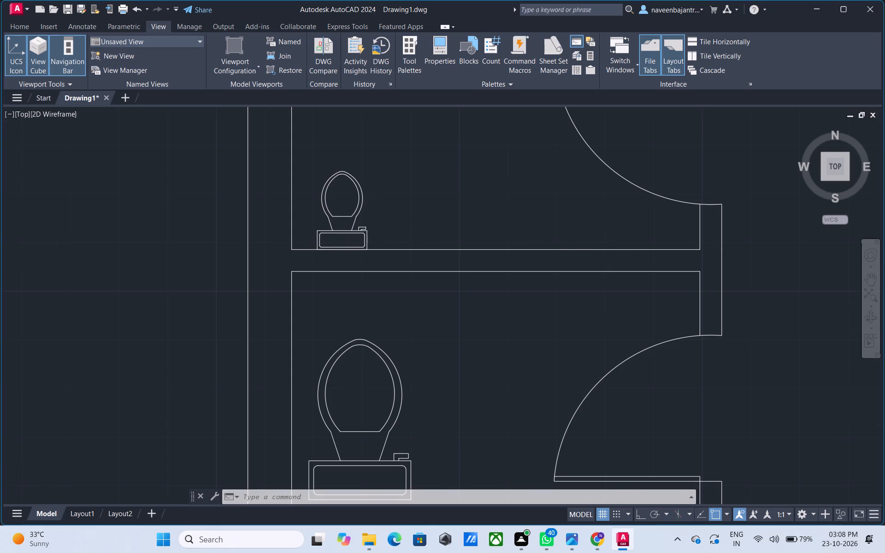
left_click(383, 342)
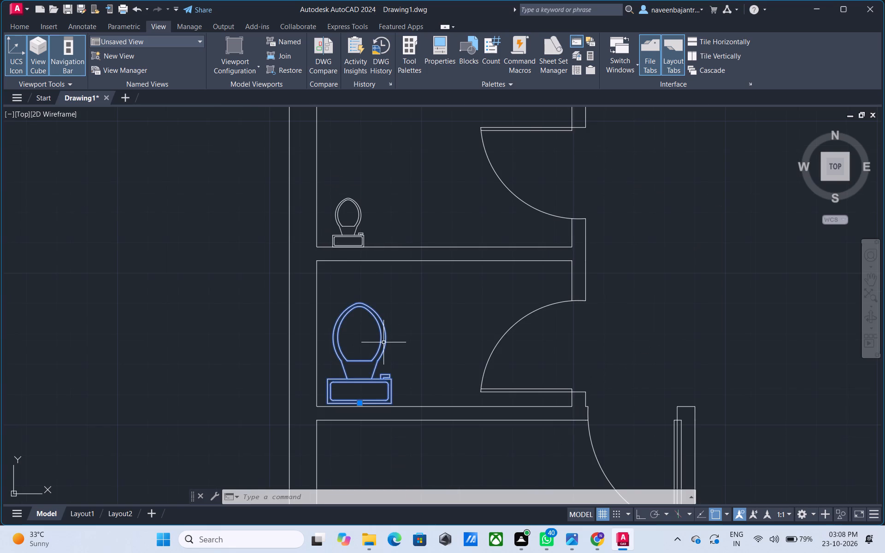
key("Delete")
With Ortho on, copy the upper bathroom's toilet straight down onto the lower bathroom's south wall.
key("F8")
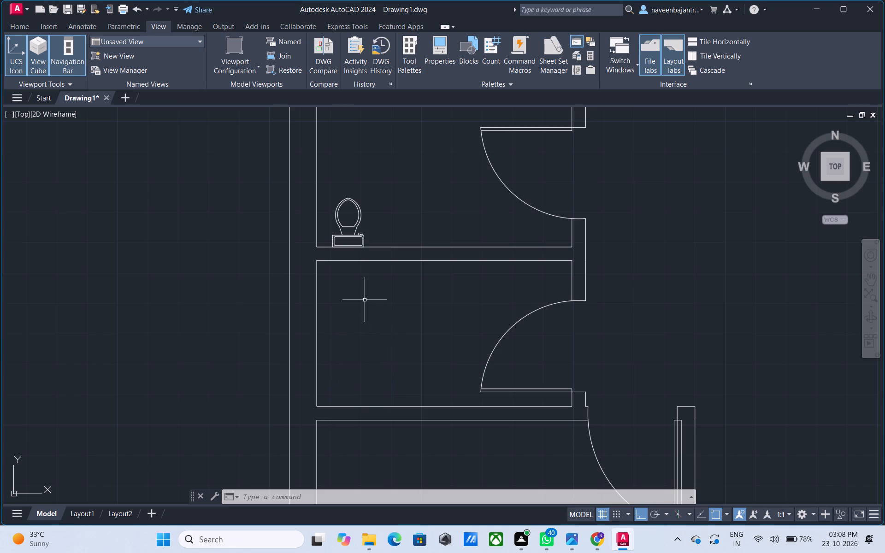
key("Escape")
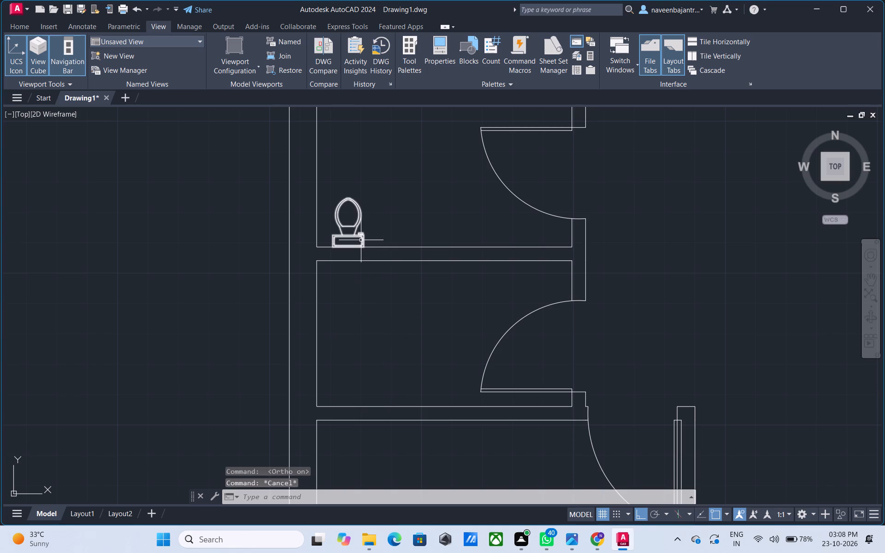
left_click(361, 241)
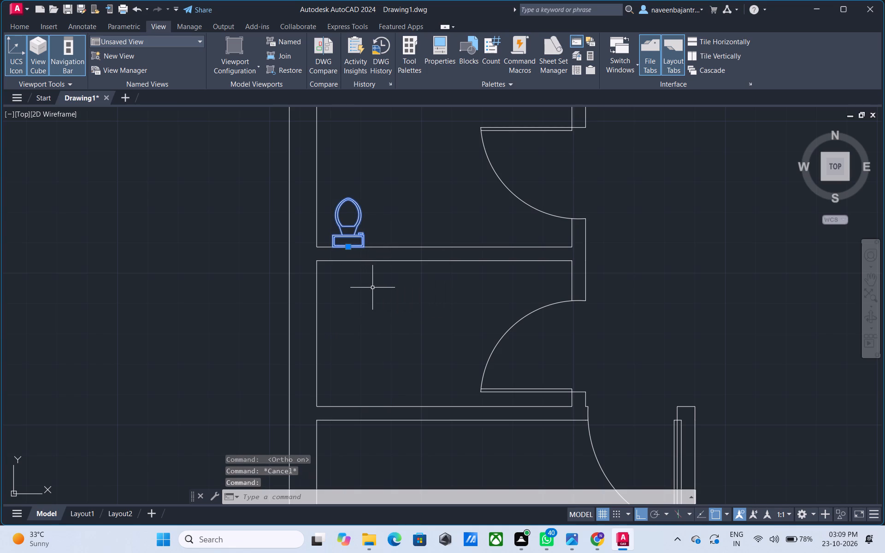
type("co")
key("space")
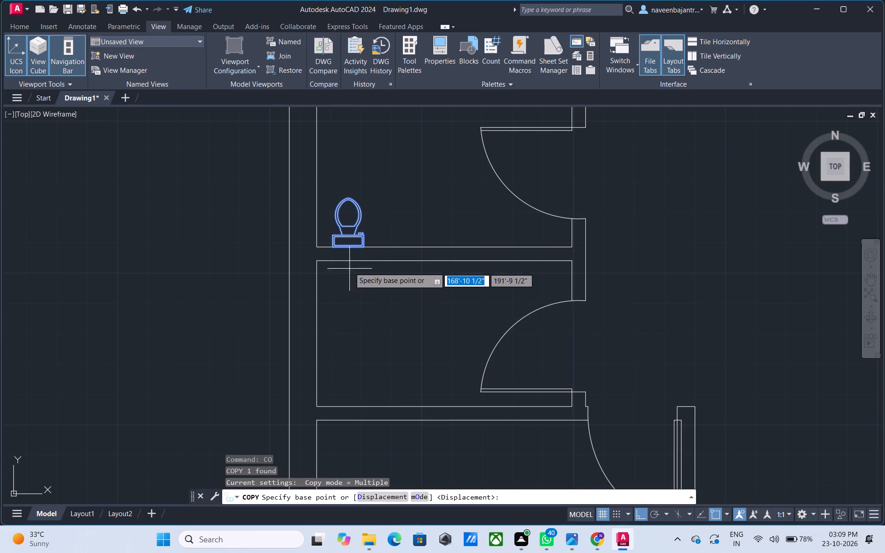
left_click(364, 249)
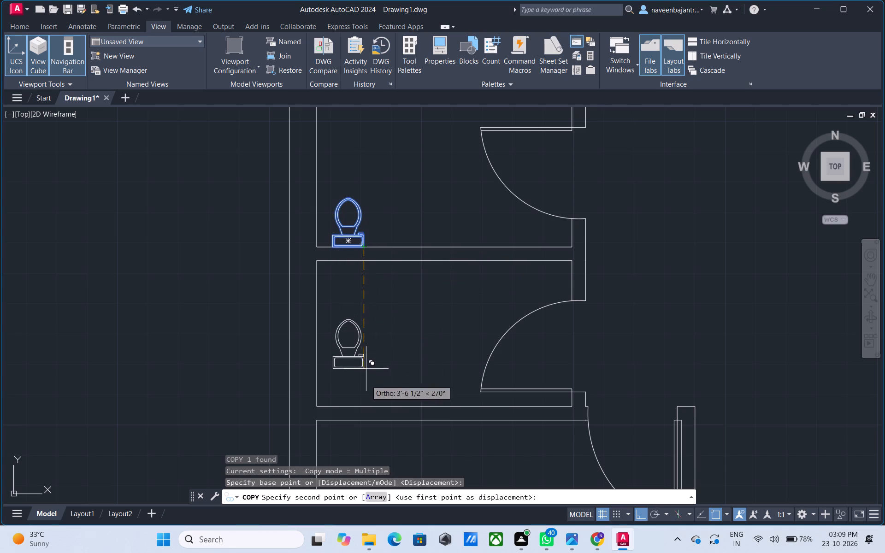
left_click(365, 404)
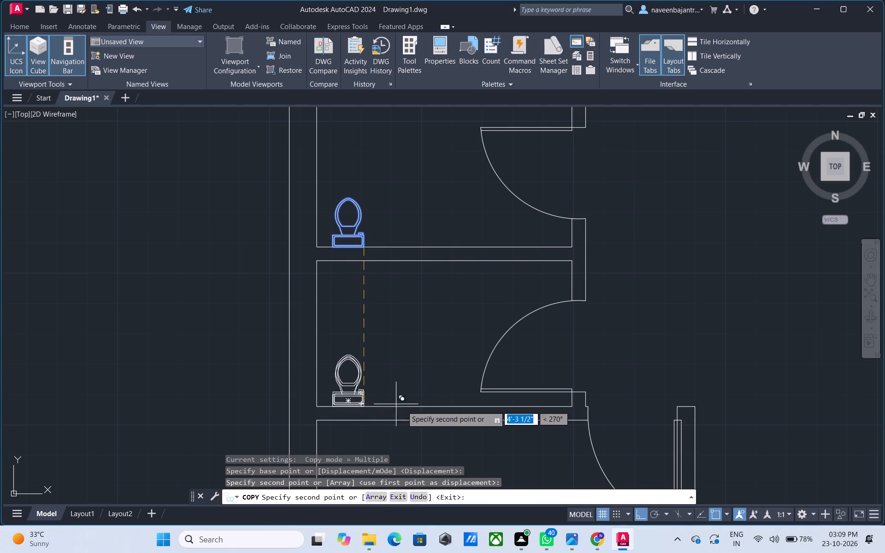
key("Escape")
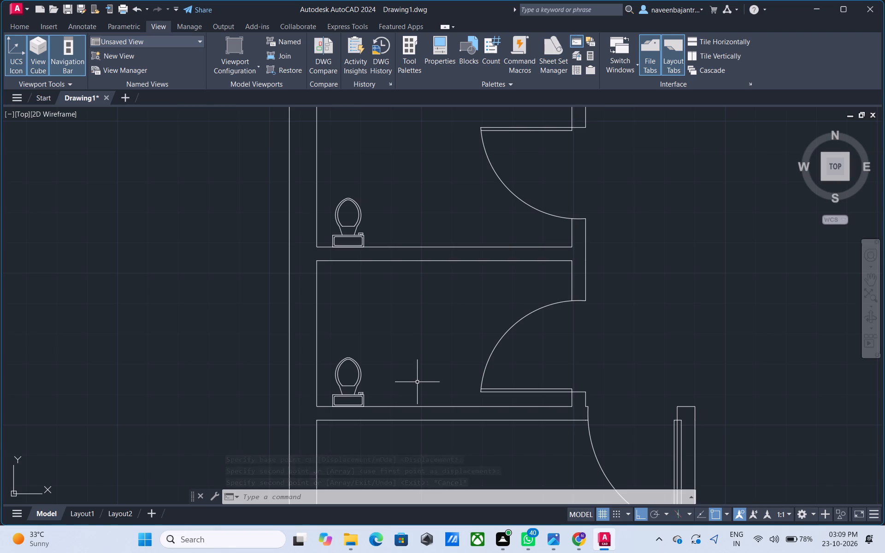
Delete the spare full-size toilet outside the plan, east of the house.
scroll(417, 382, "down", 1)
middle_click(652, 290)
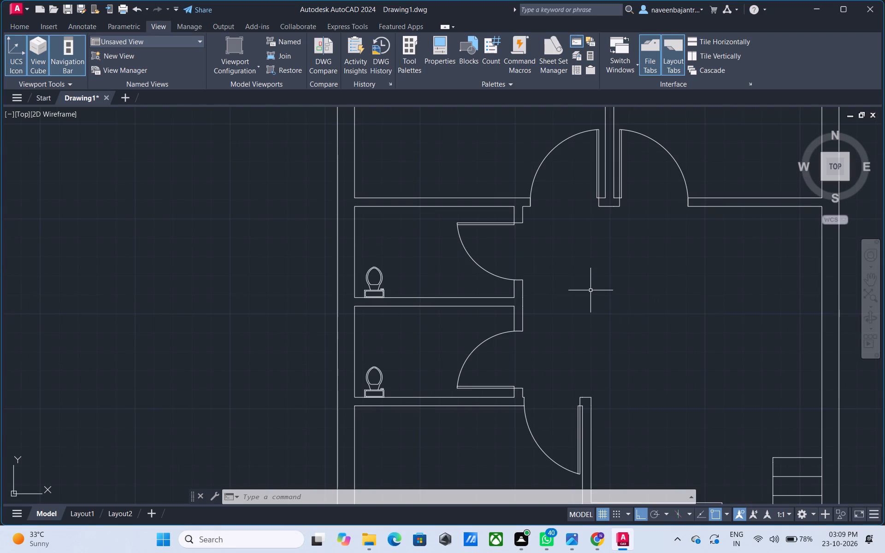
scroll(590, 290, "down", 1)
scroll(628, 317, "down", 1)
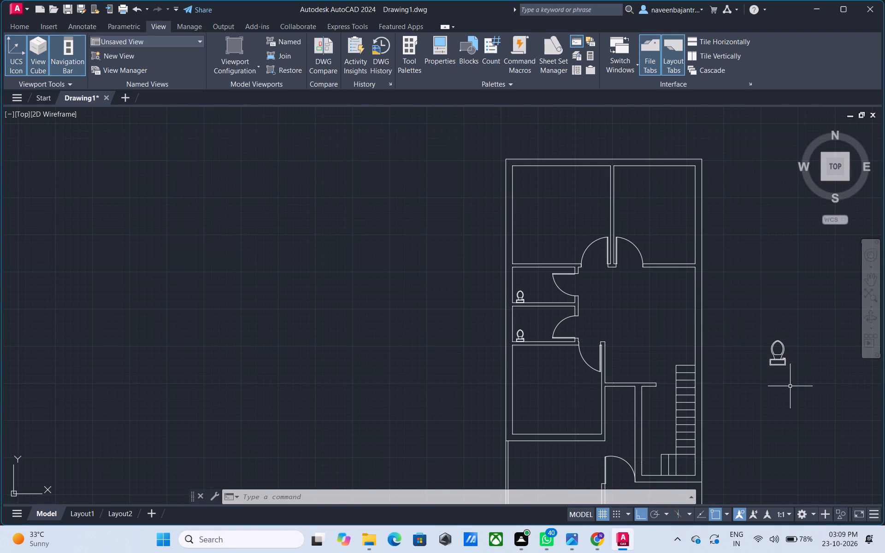
scroll(790, 386, "up", 1)
left_click(779, 353)
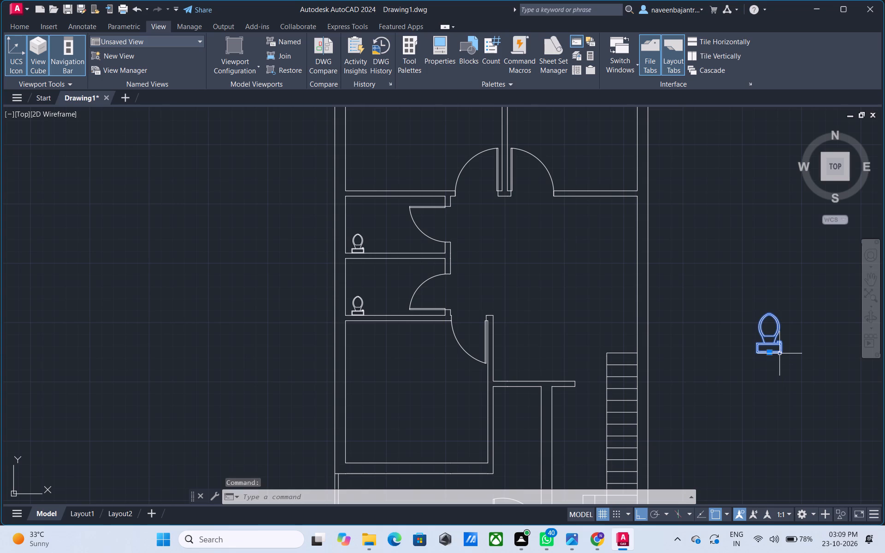
key("Delete")
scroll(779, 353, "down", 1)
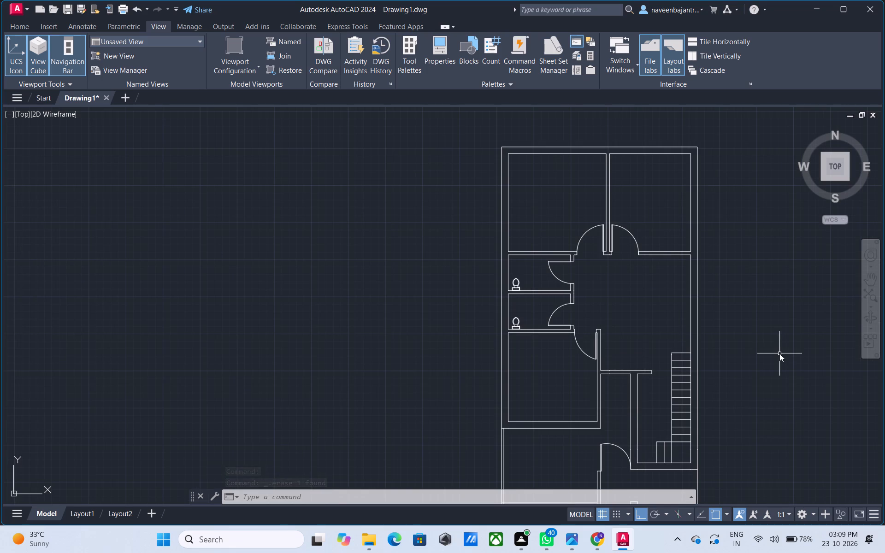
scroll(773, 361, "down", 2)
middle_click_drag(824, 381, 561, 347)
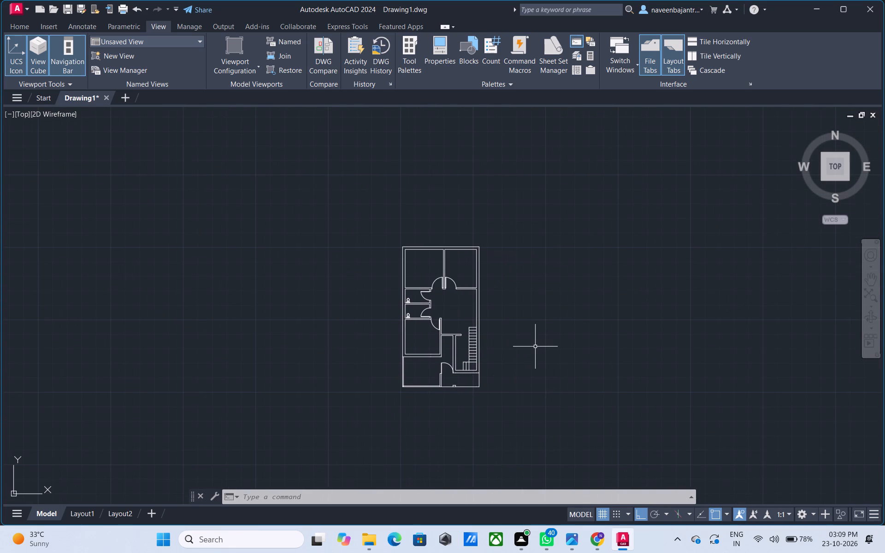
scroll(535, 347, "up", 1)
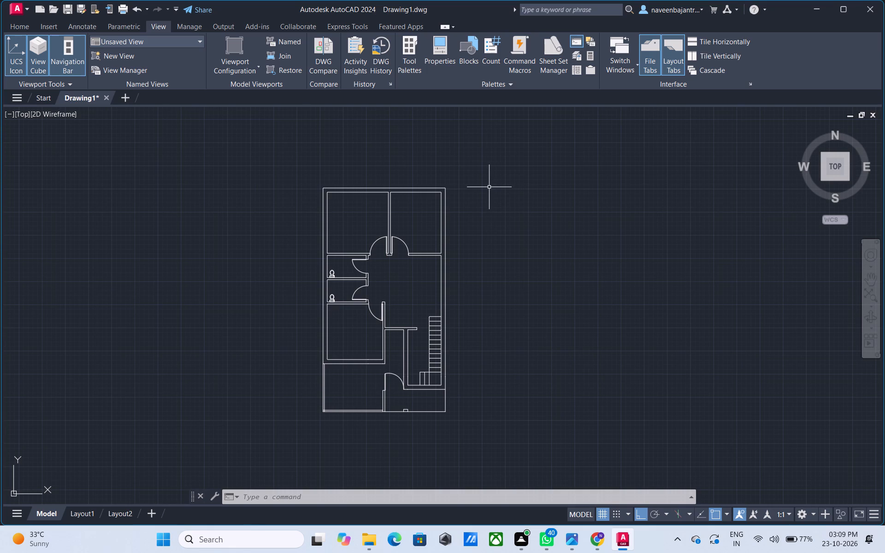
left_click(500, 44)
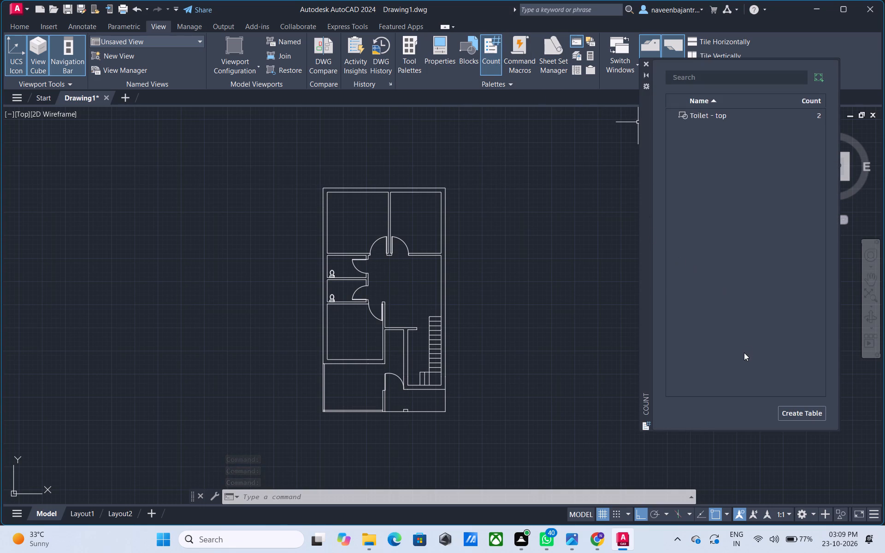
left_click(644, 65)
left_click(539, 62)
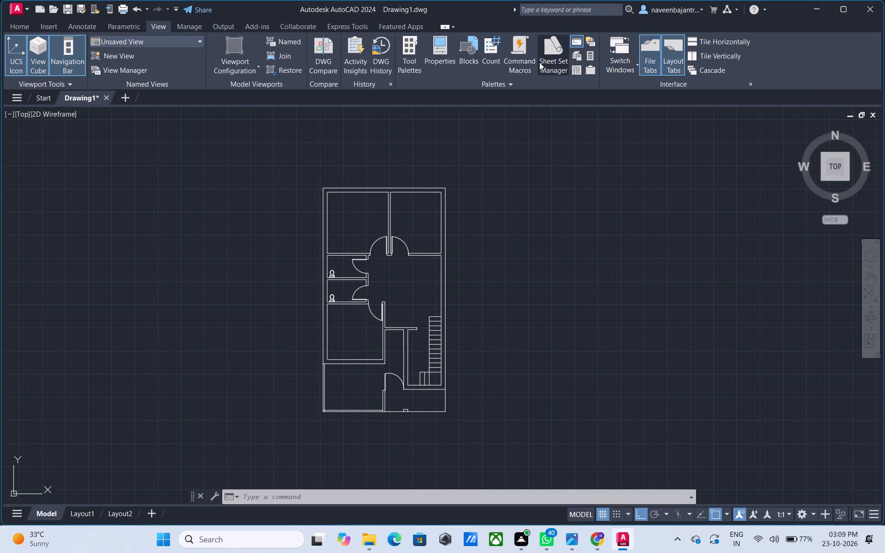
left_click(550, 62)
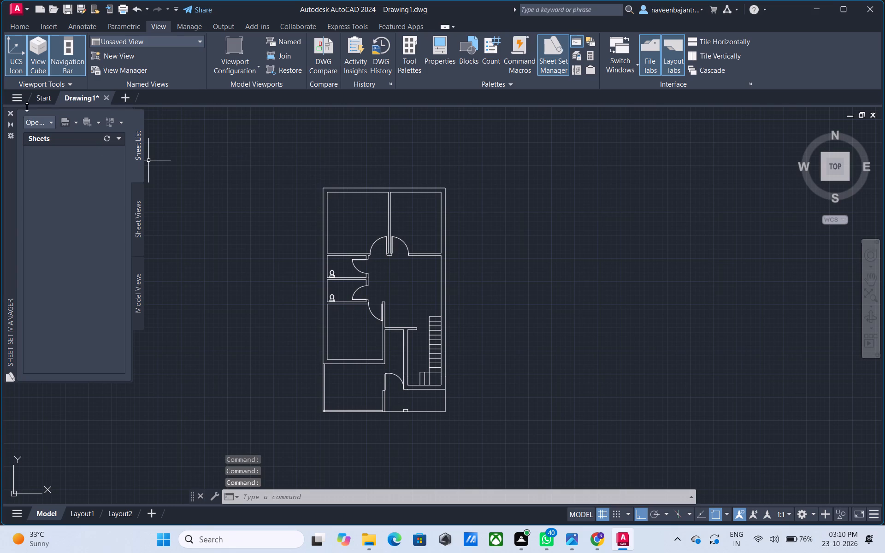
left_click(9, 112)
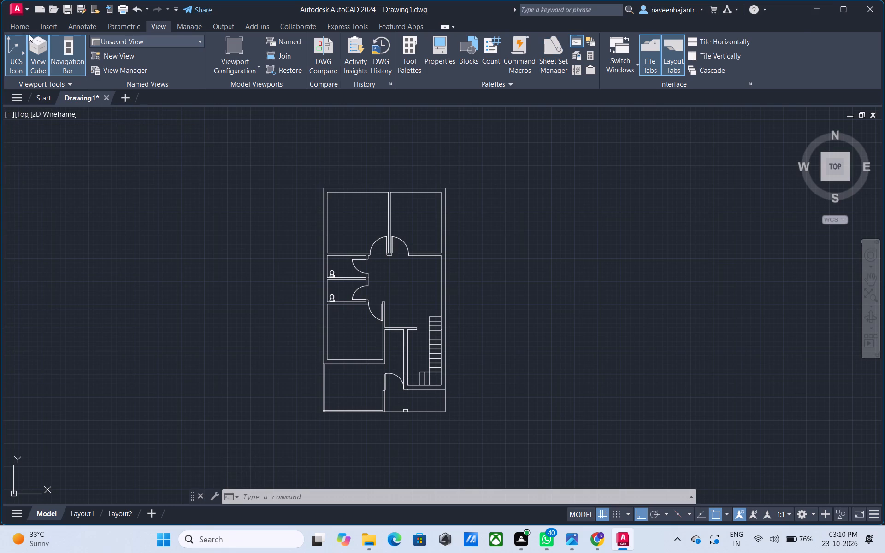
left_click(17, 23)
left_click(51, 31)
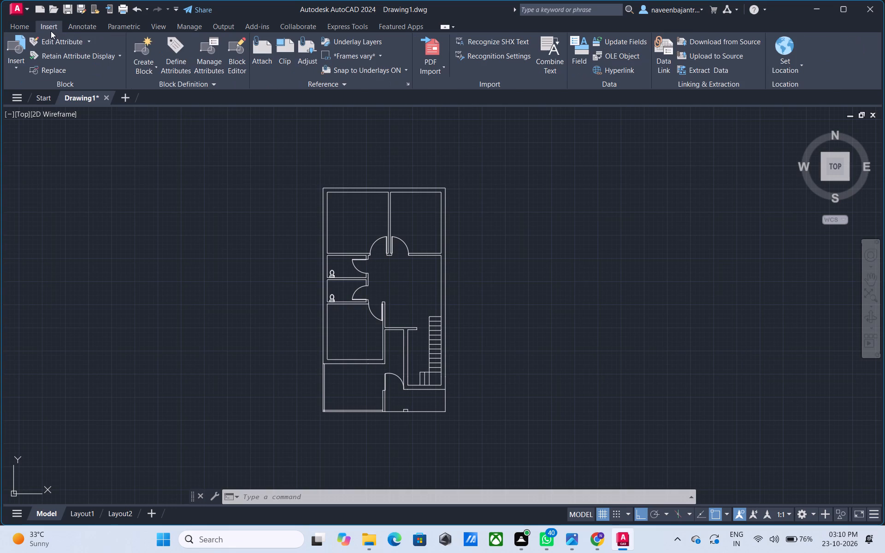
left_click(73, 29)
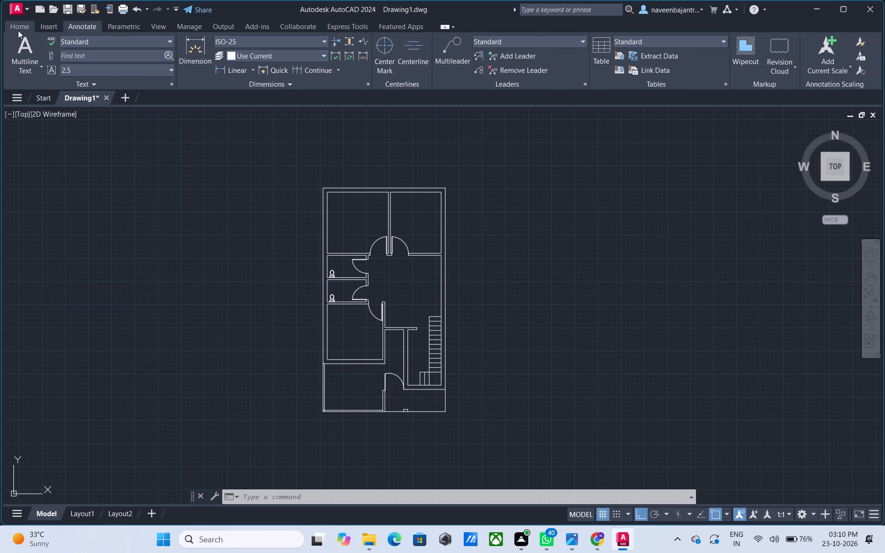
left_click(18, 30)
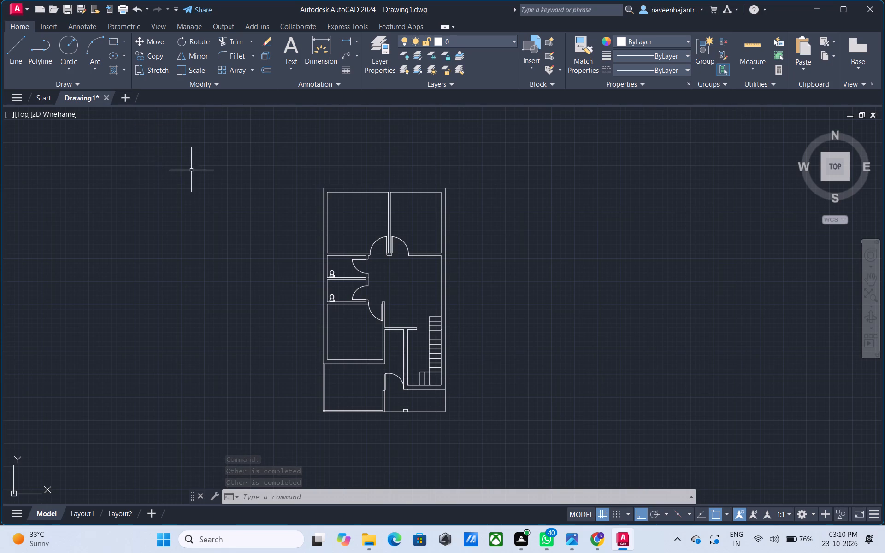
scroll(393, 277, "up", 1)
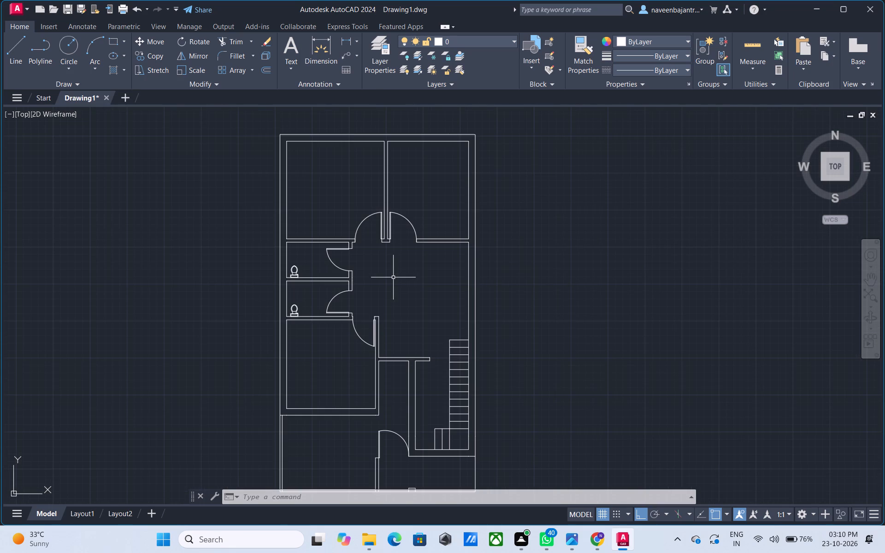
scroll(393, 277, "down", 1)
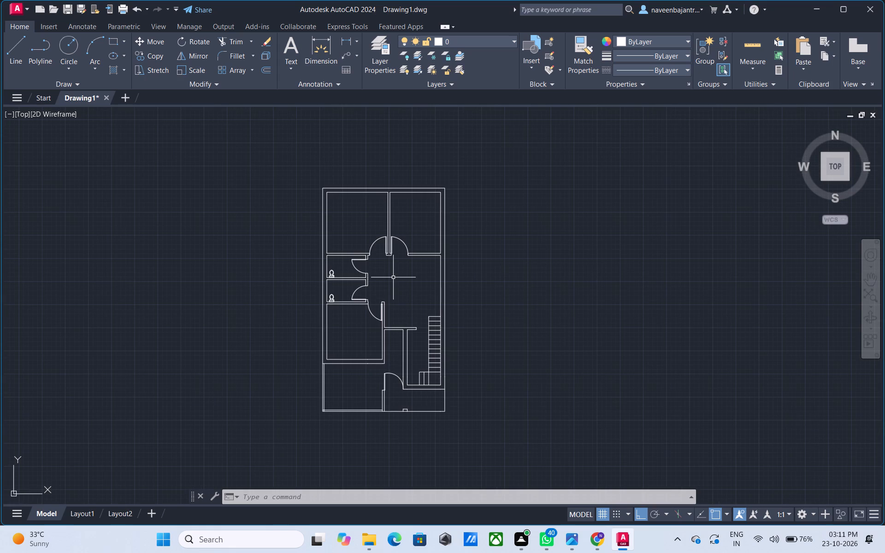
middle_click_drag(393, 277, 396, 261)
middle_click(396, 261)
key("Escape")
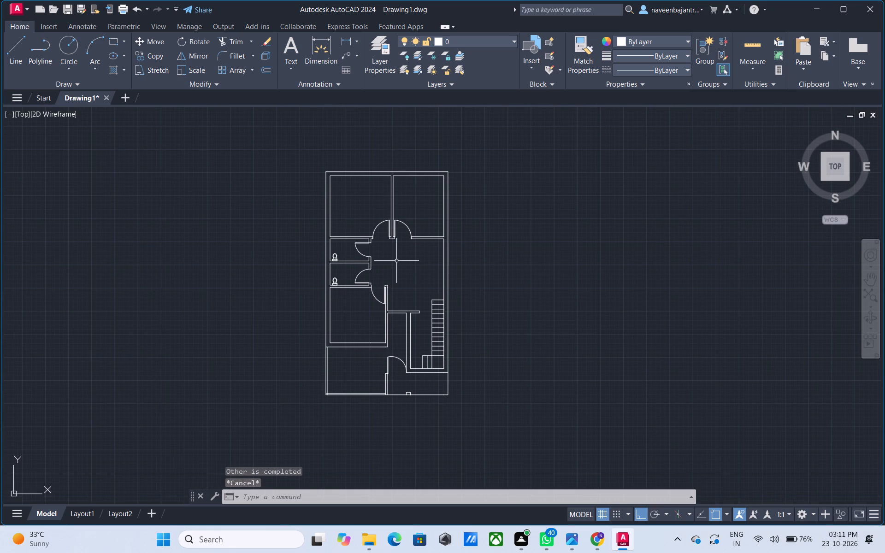
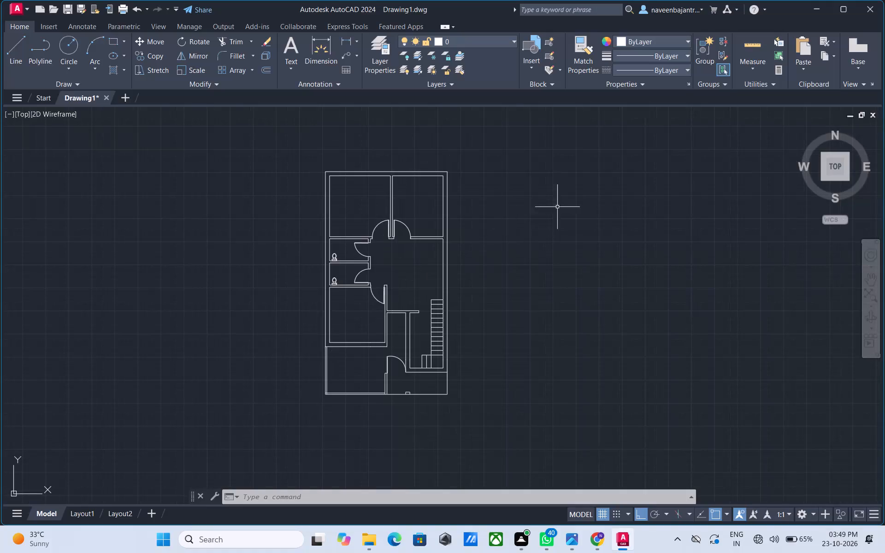
Browse the swatches of the DIC COLOR GUIDE(R) color book from DIC 1 through DIC 36 for a new current object color.
left_click(667, 40)
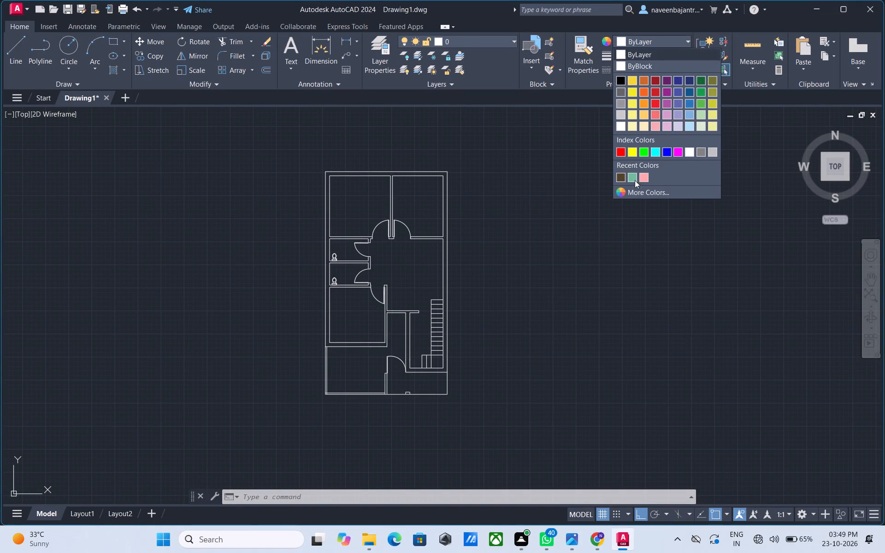
left_click(633, 188)
left_click(457, 184)
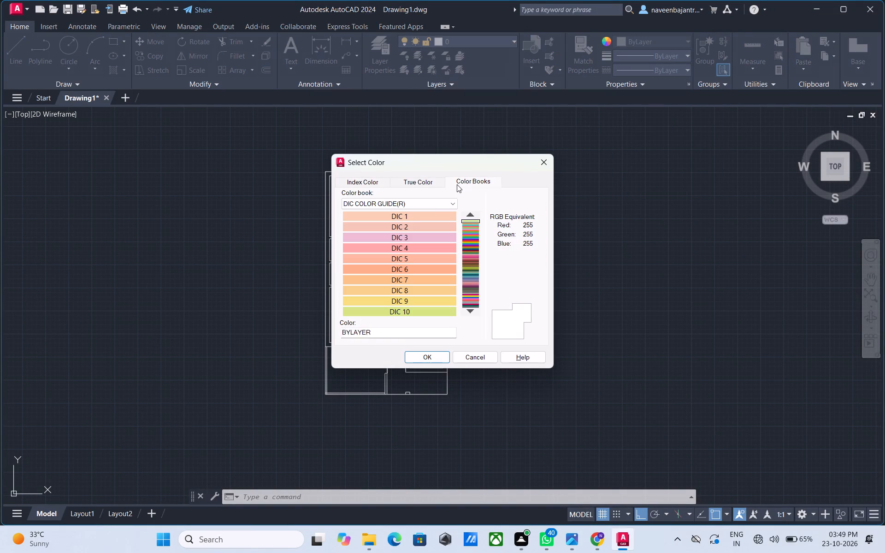
left_click(415, 221)
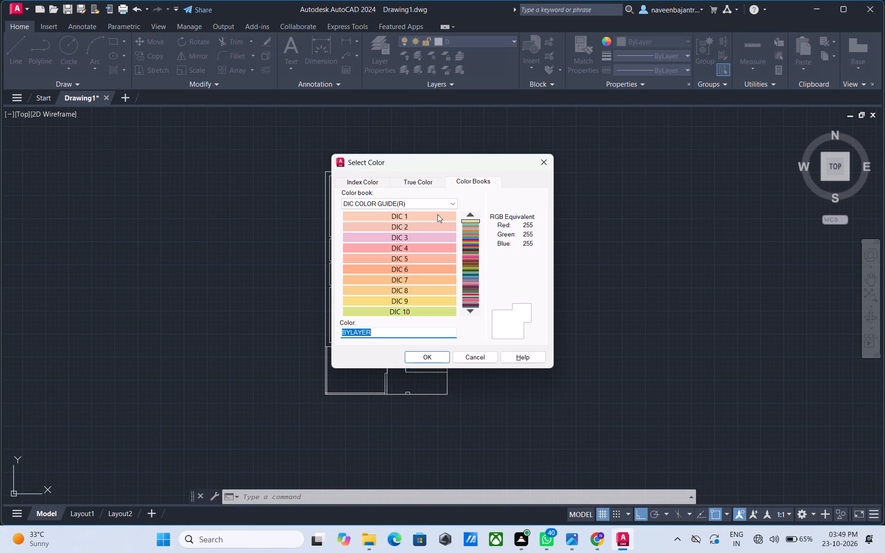
left_click(437, 214)
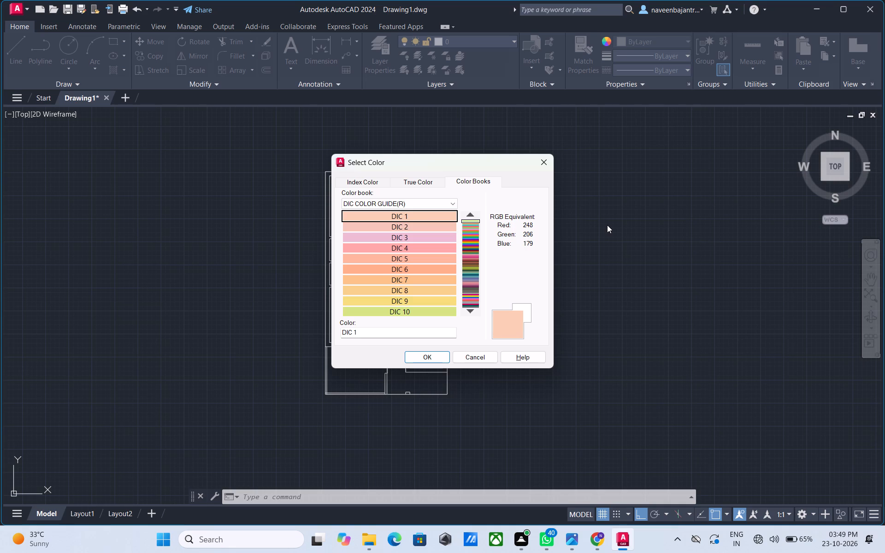
key("Down")
key("Down")
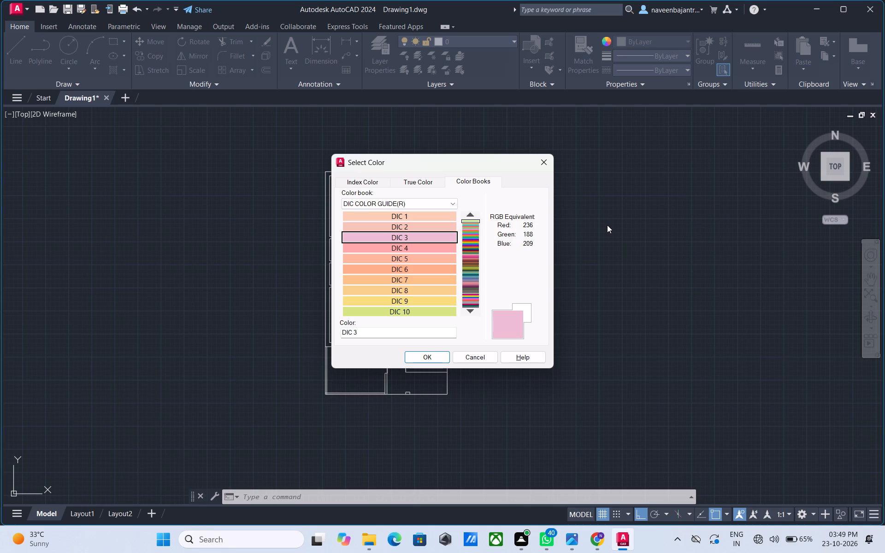
key("Down")
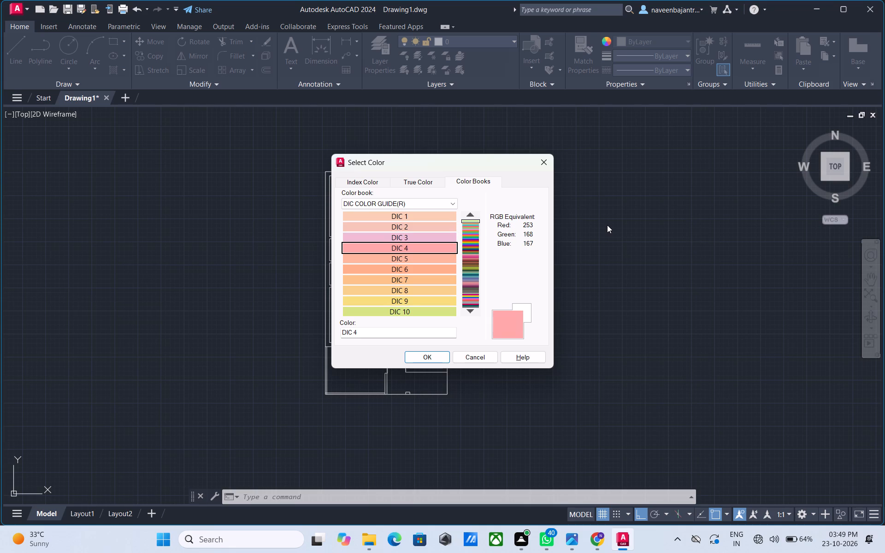
key("Down")
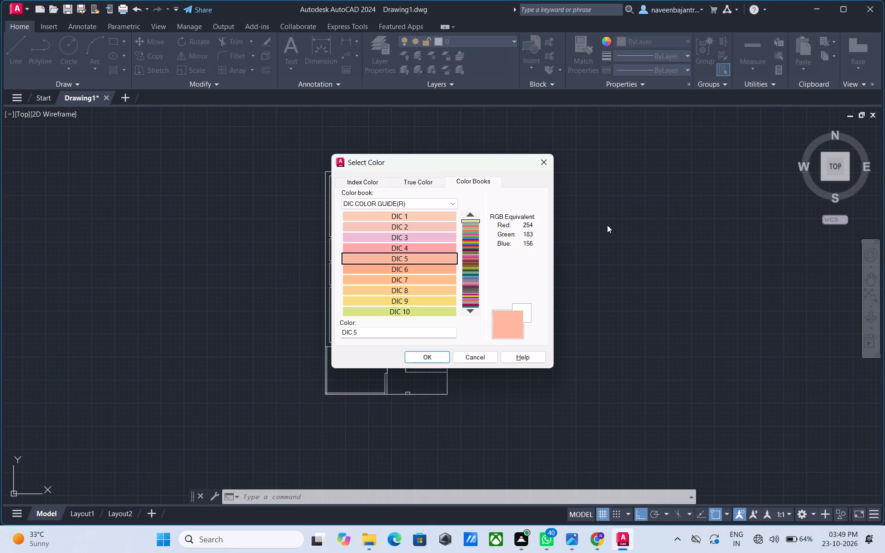
key("Down")
key("Down")
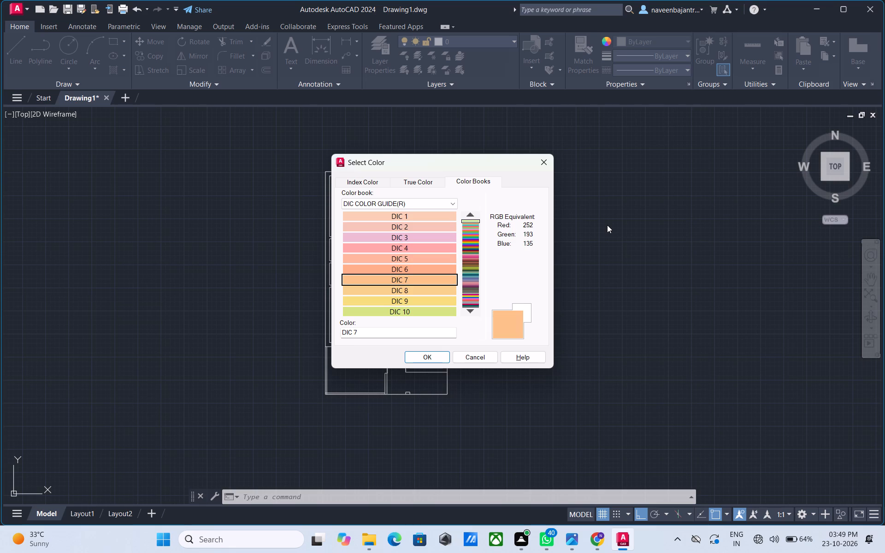
key("Down")
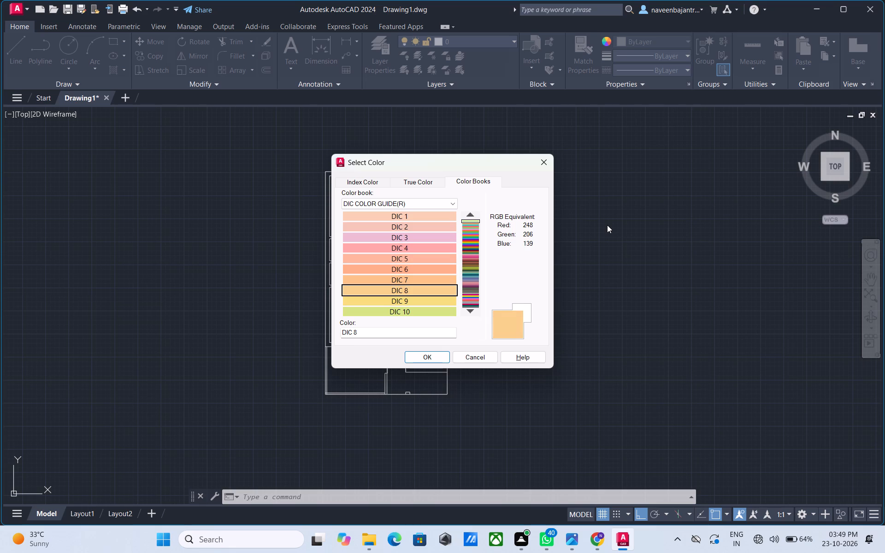
key("Down")
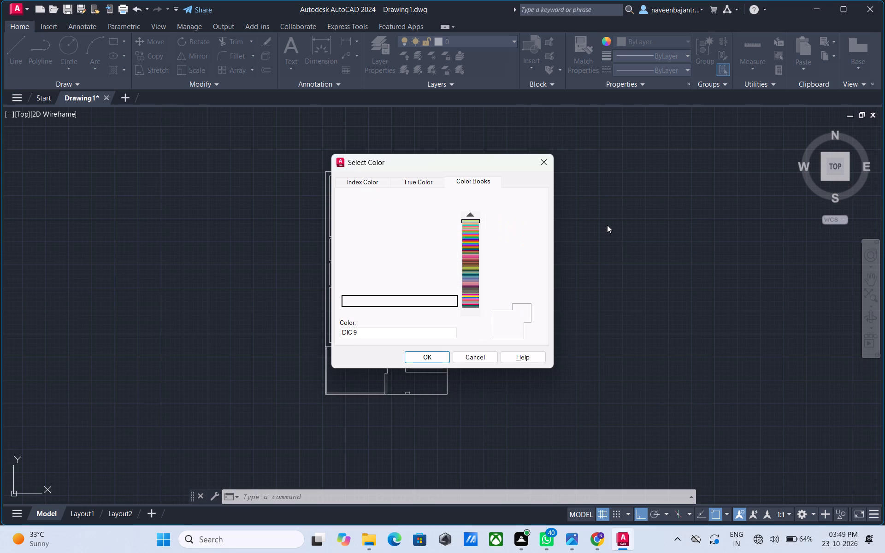
key("Down")
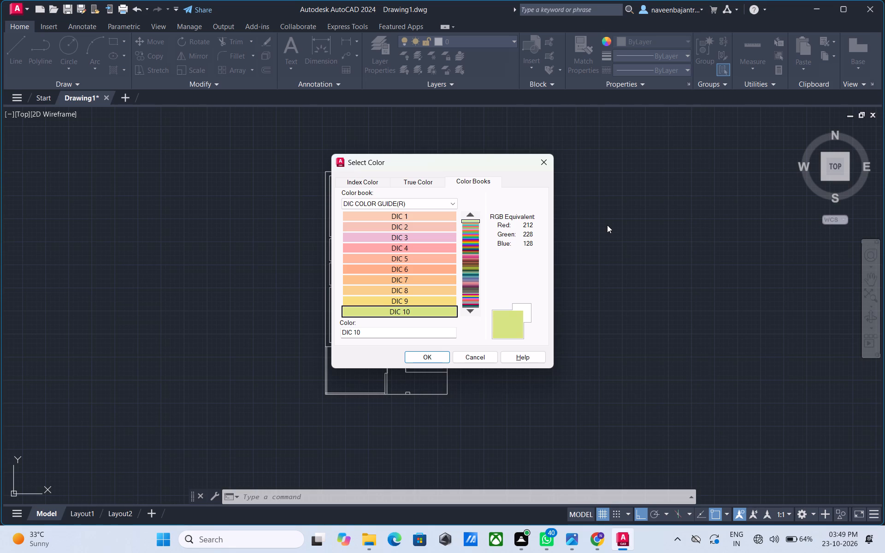
key("Down")
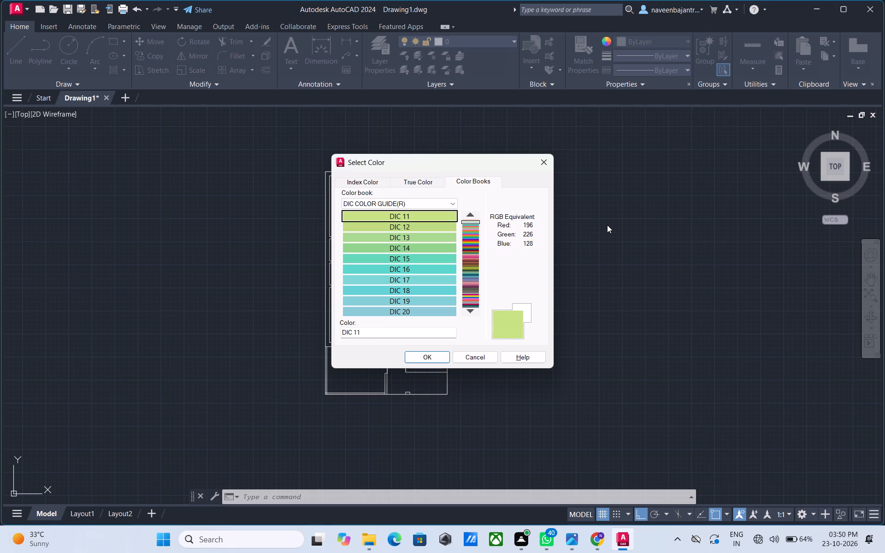
key("Down")
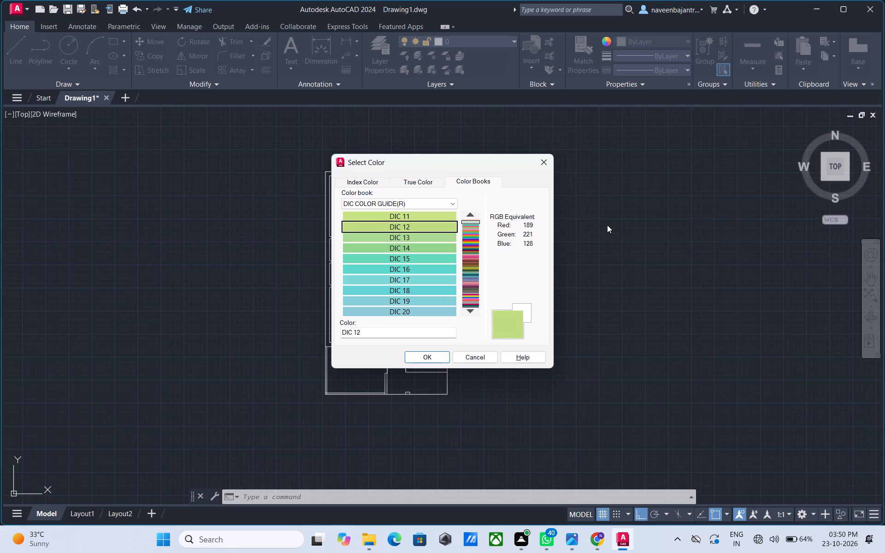
key("Down")
key("Down")
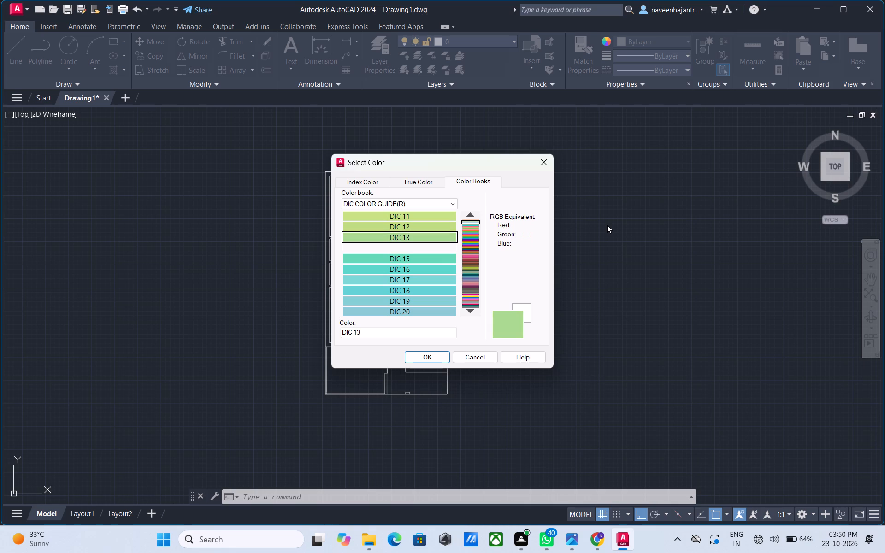
key("Down")
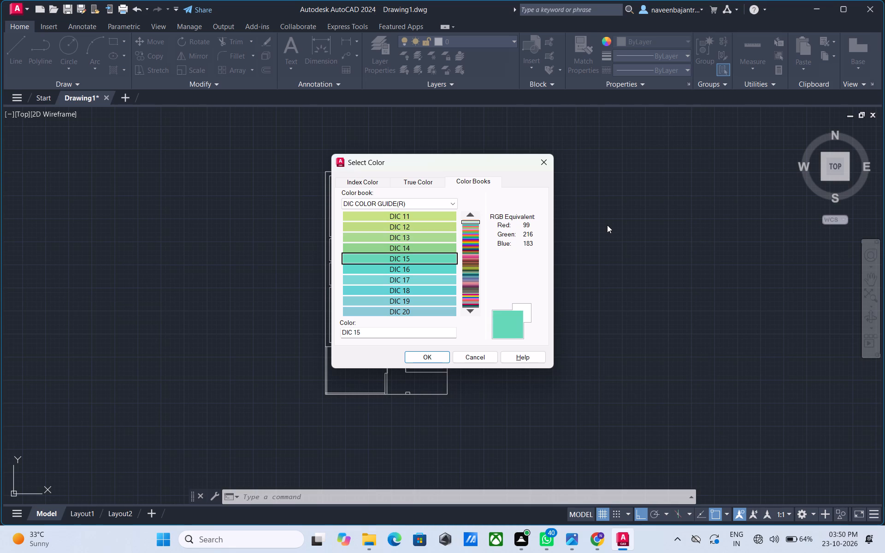
key("Down")
key("Down")
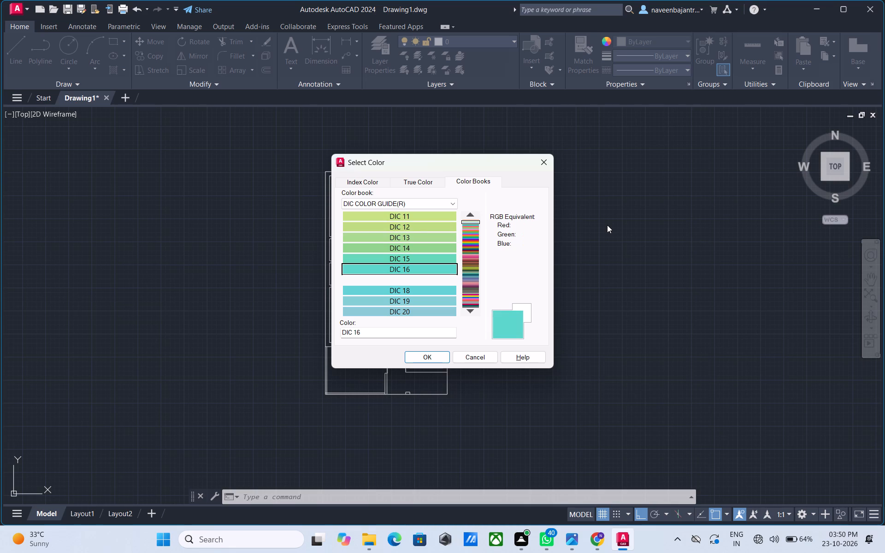
key("Down")
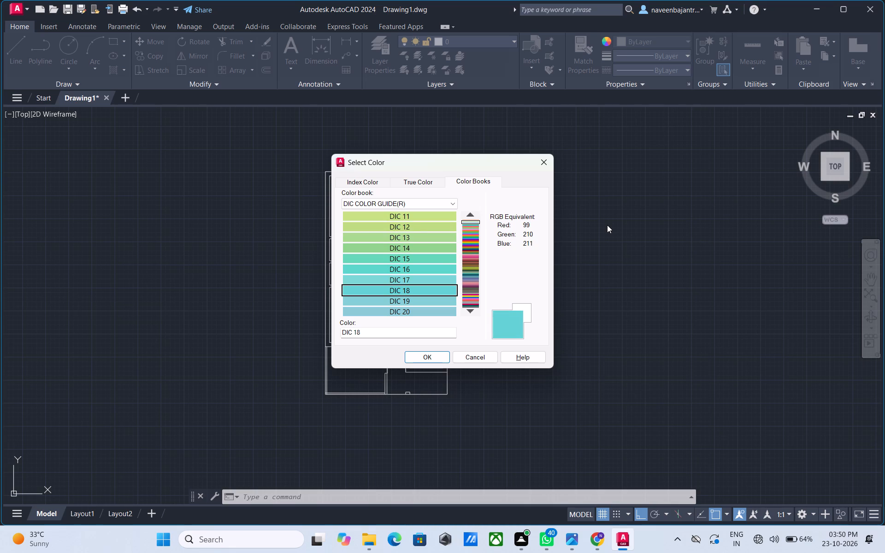
key("Down")
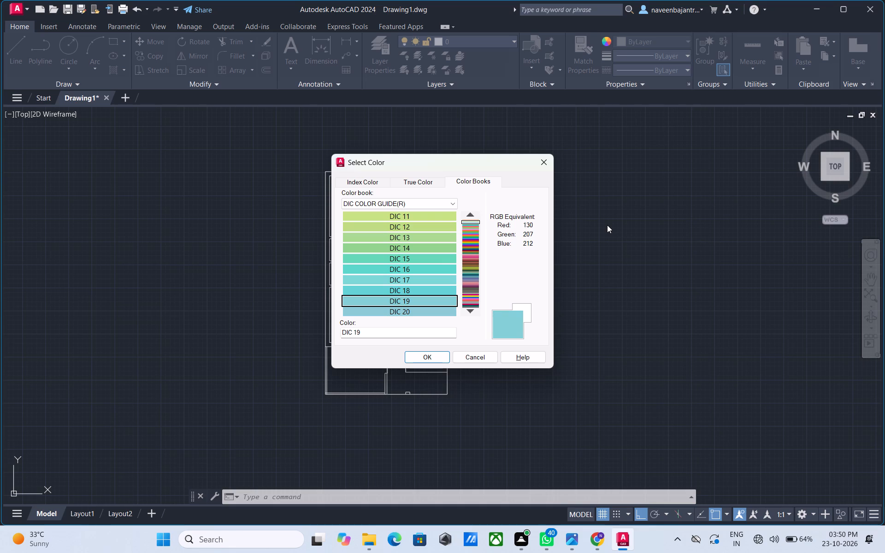
key("Down")
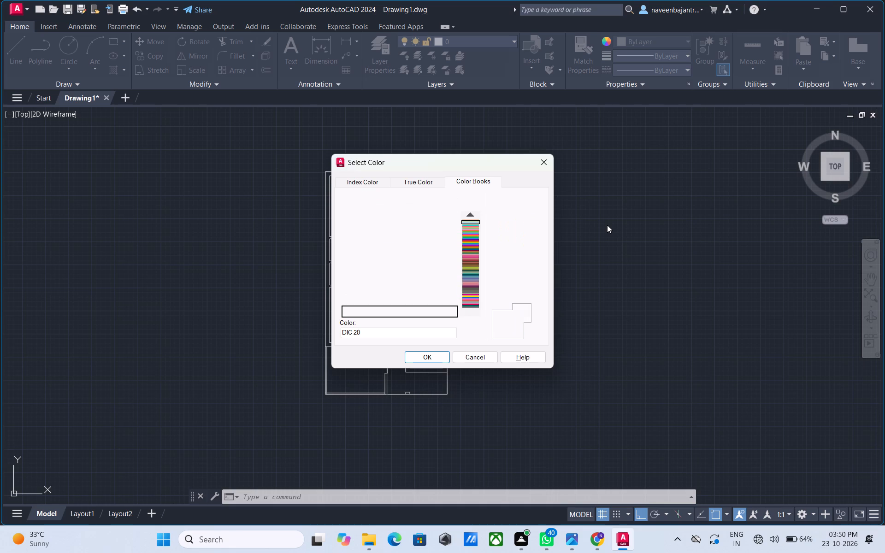
key("Down")
key("Down")
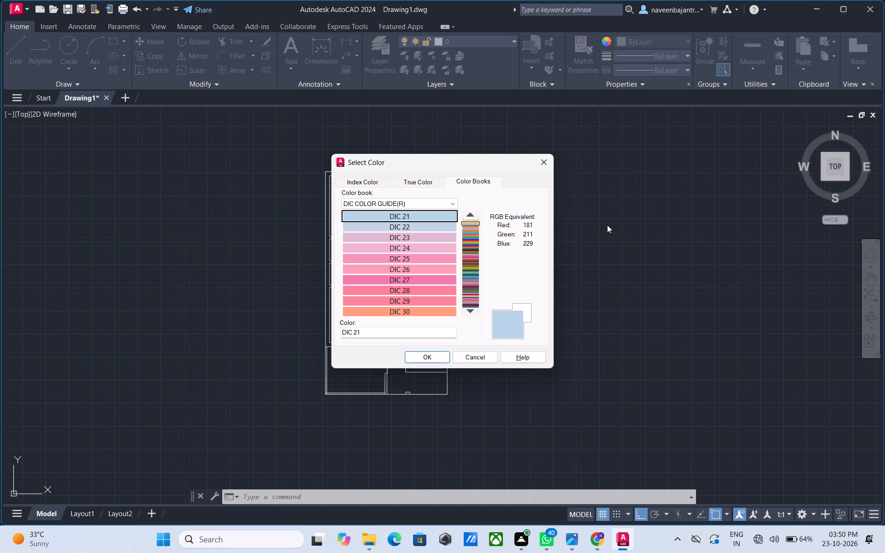
key("Down")
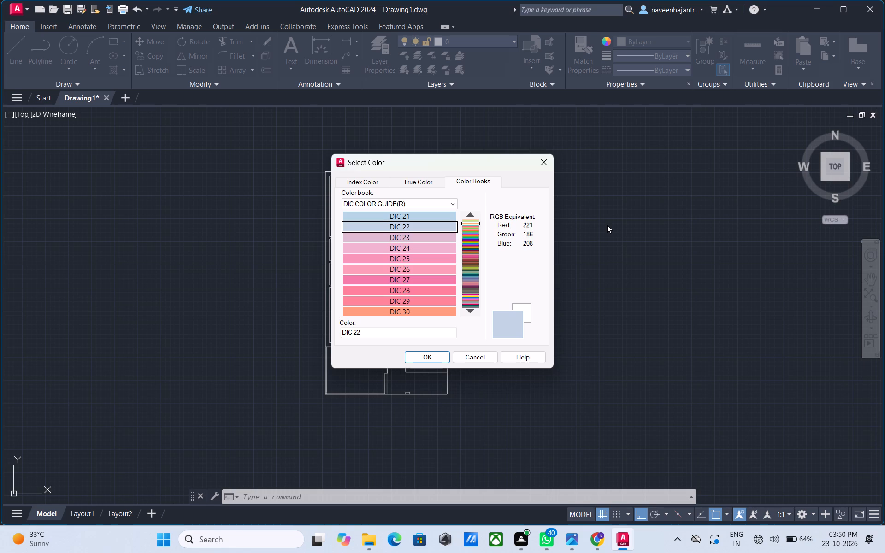
key("Down")
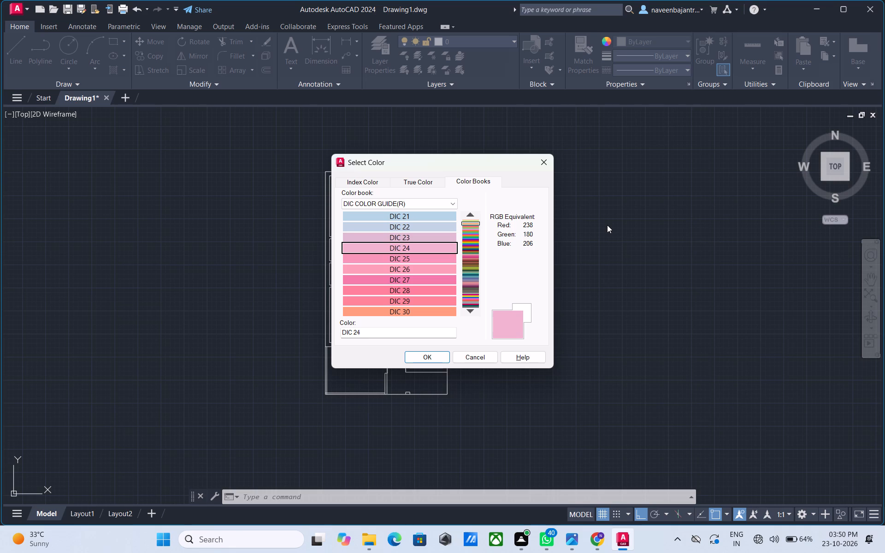
key("Down")
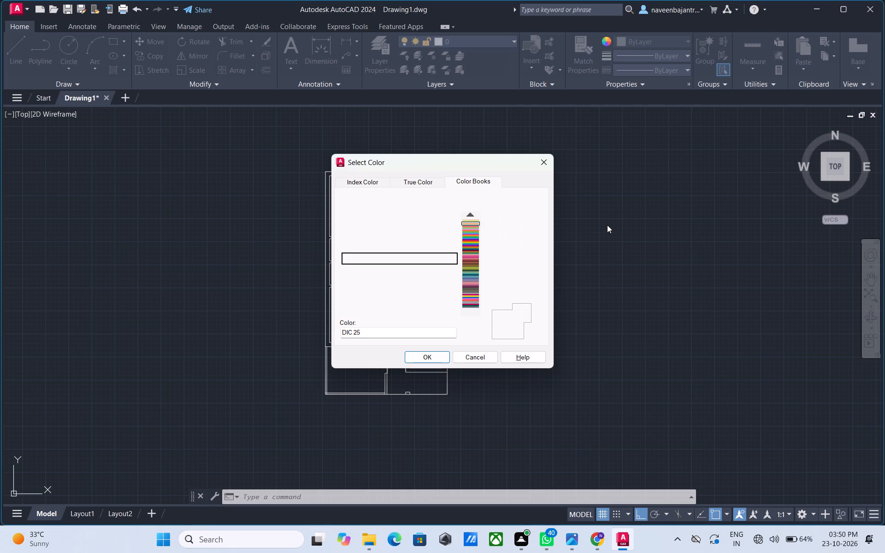
key("Down")
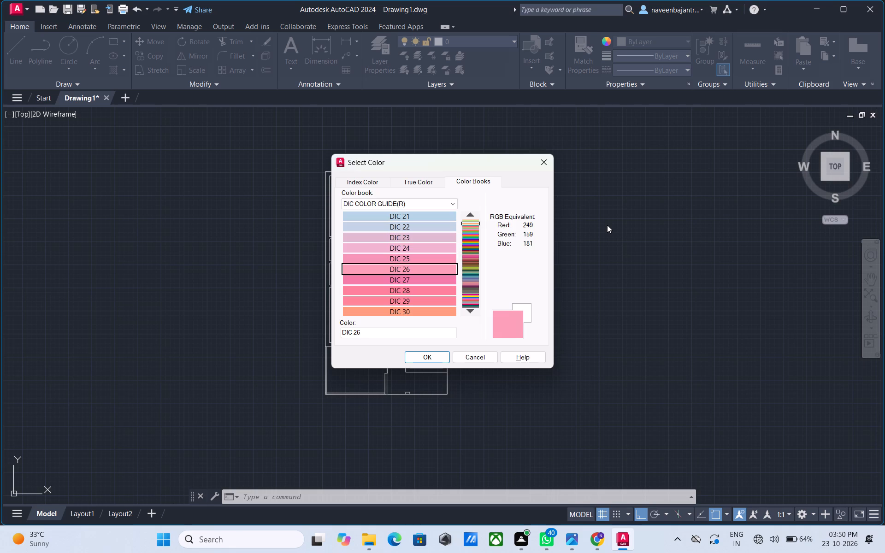
key("Down")
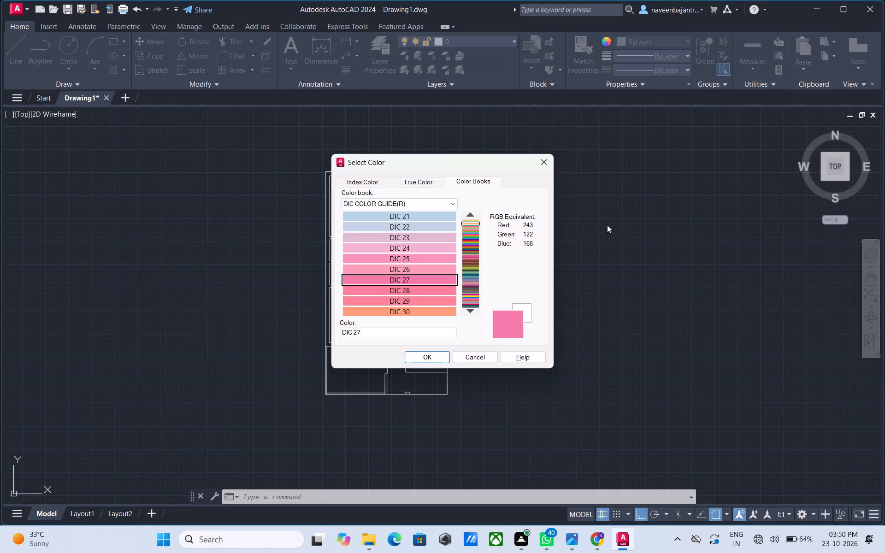
key("Down")
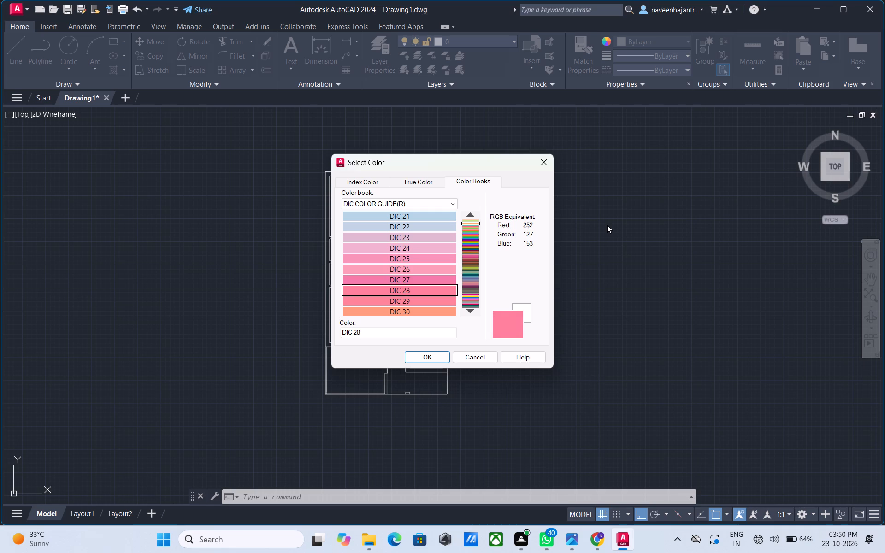
key("Down")
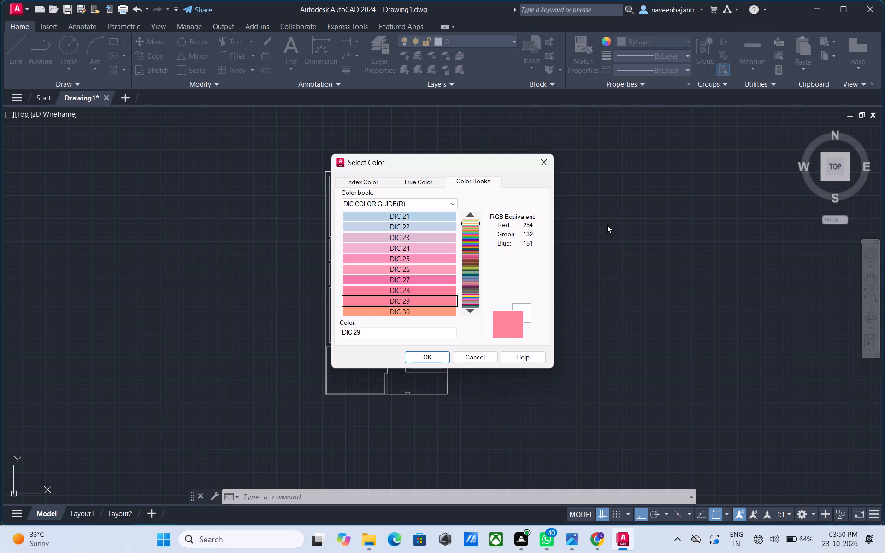
key("Down")
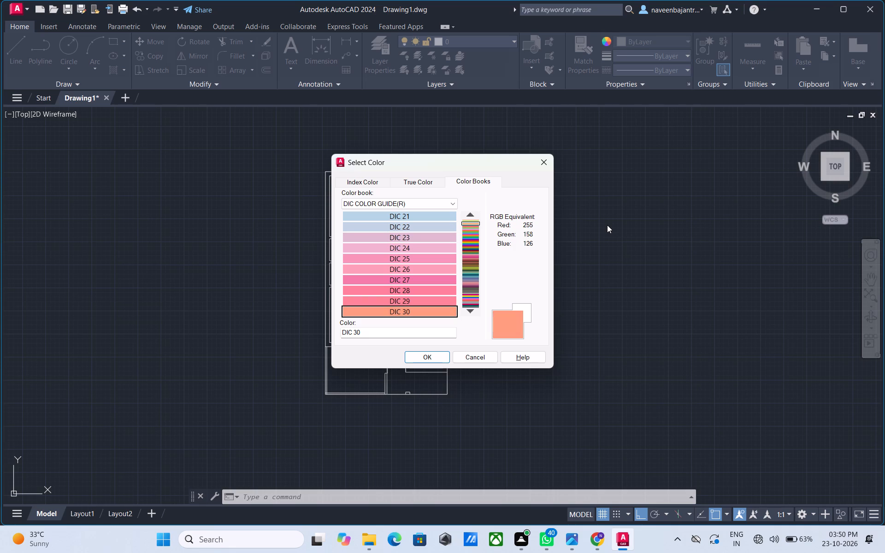
key("Down")
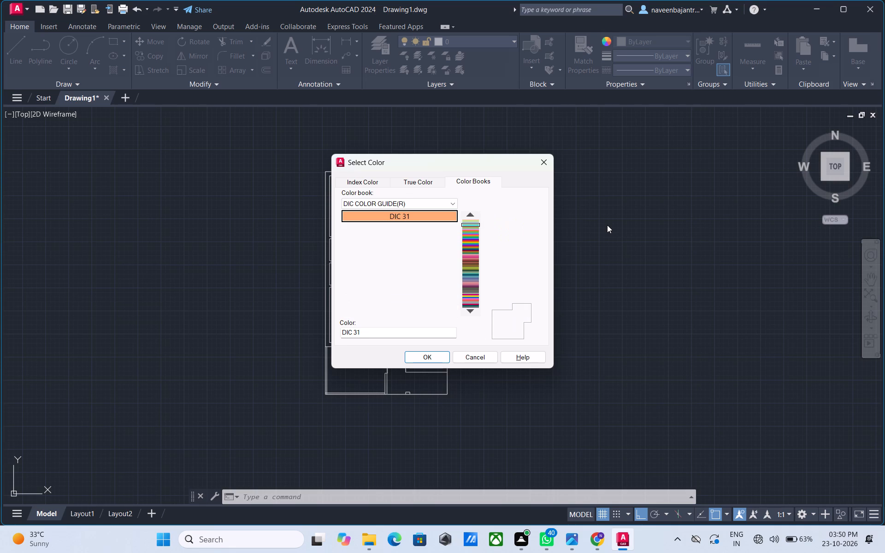
key("Down")
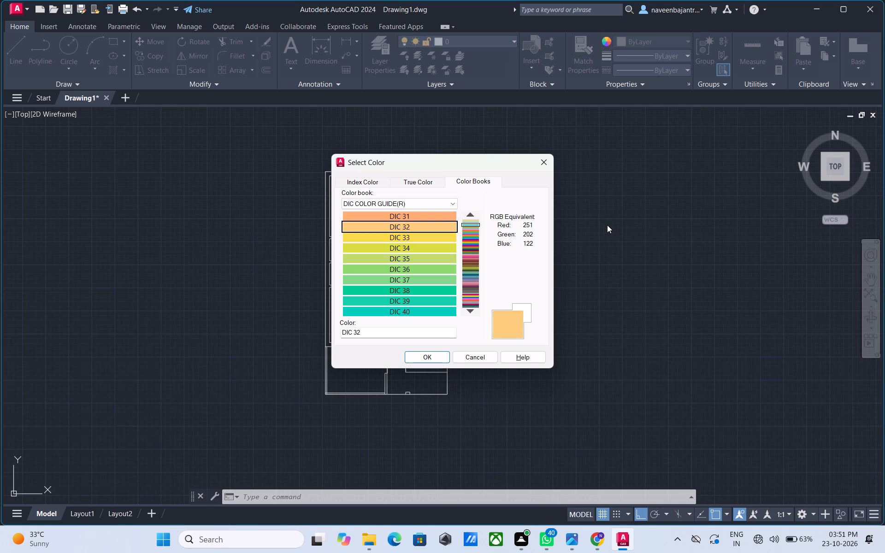
key("Down")
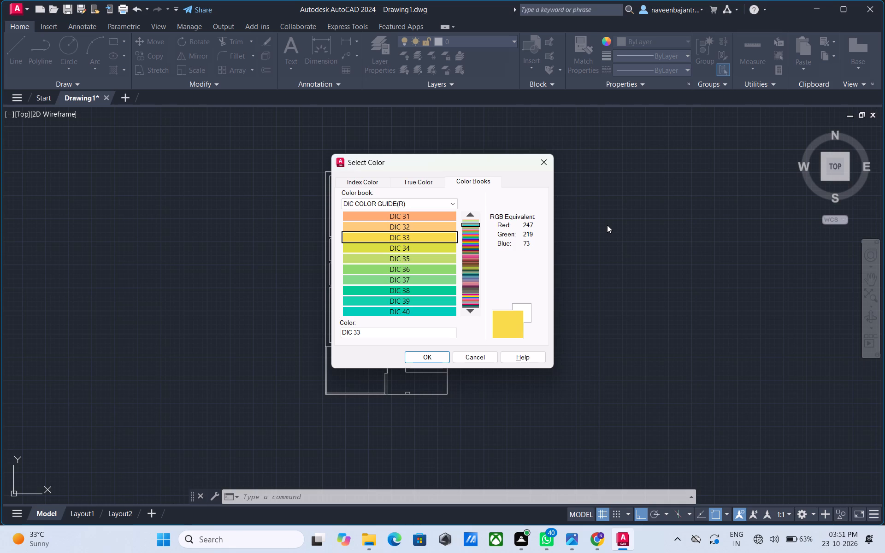
key("Down")
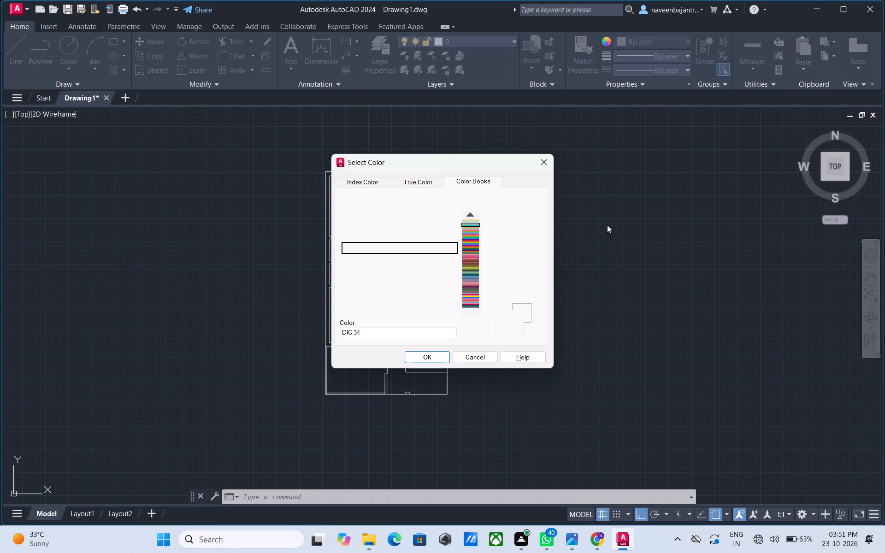
key("Down")
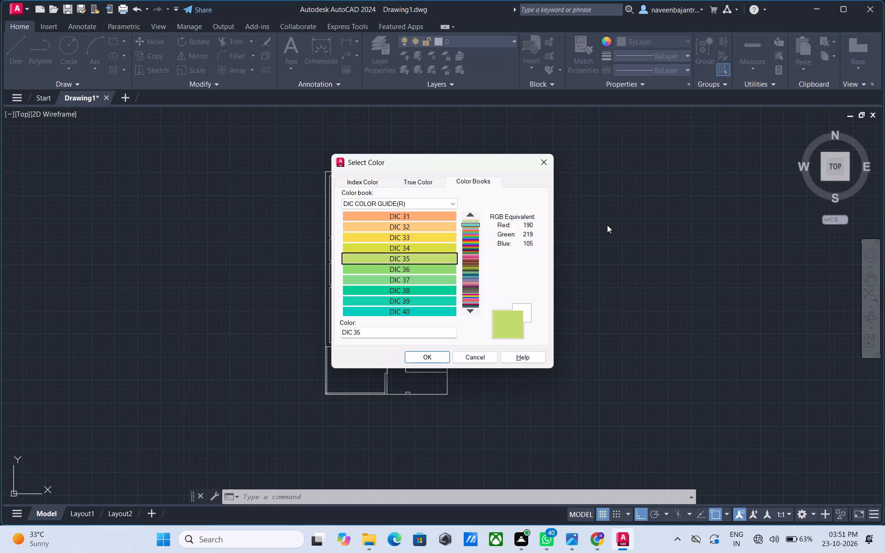
key("Down")
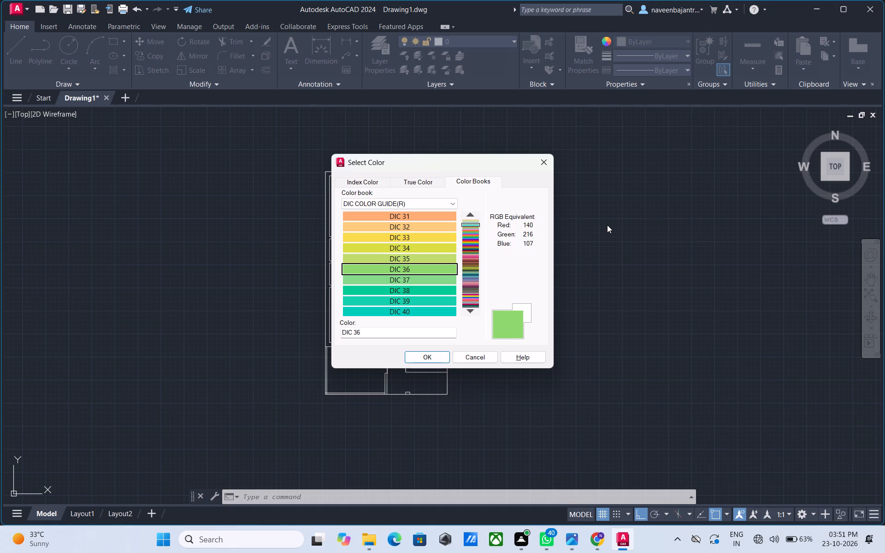
Continue browsing the DIC COLOR GUIDE(R) swatches from DIC 37 through DIC 74 for a new current object color.
key("Down")
key("Down")
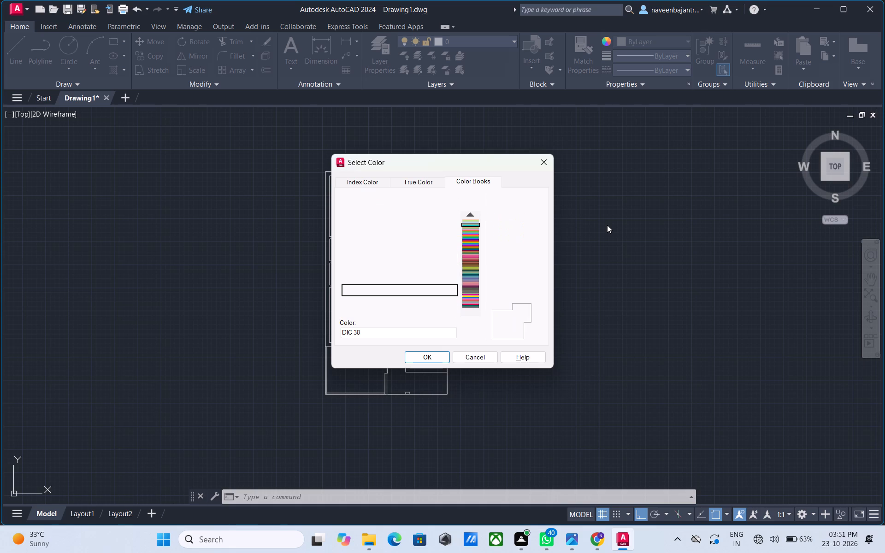
key("Down")
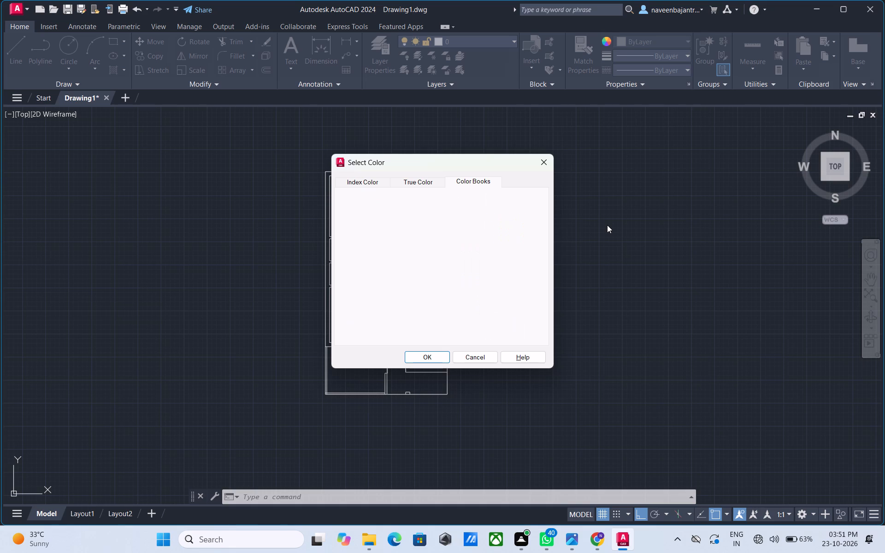
key("Down")
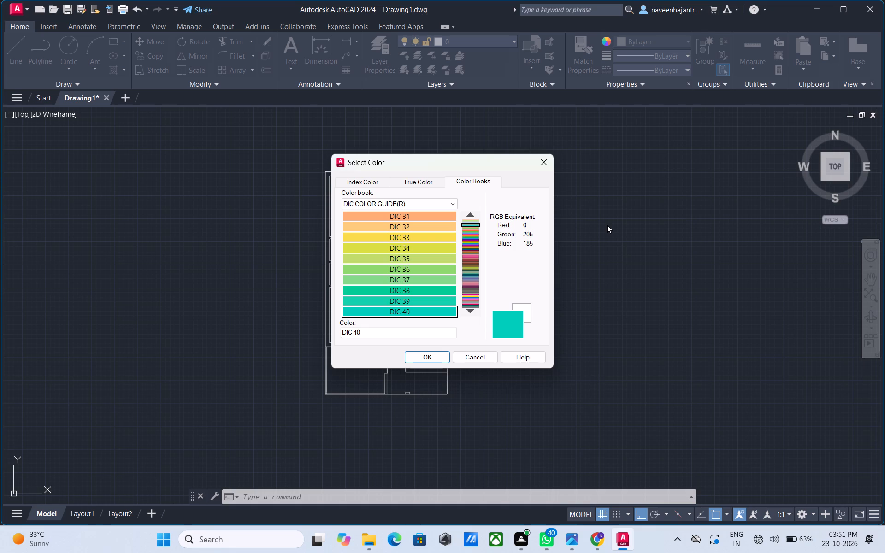
key("Down")
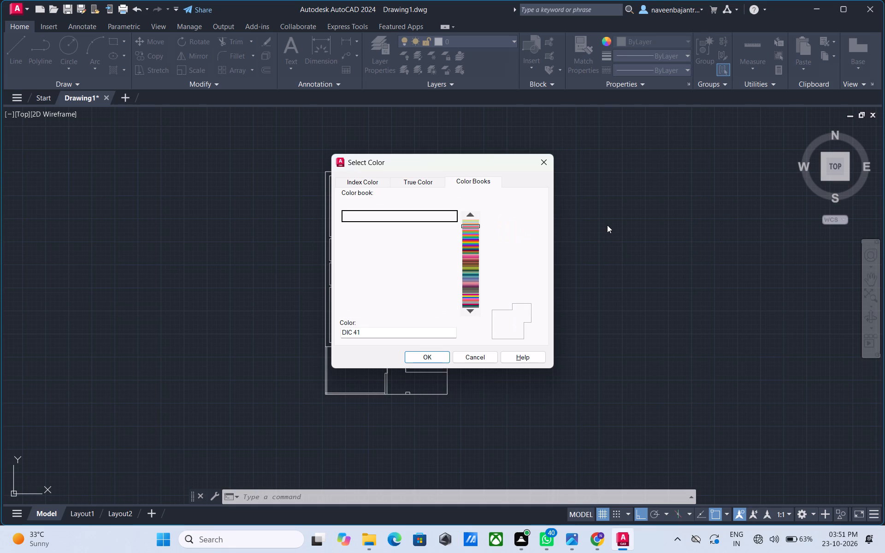
key("Down")
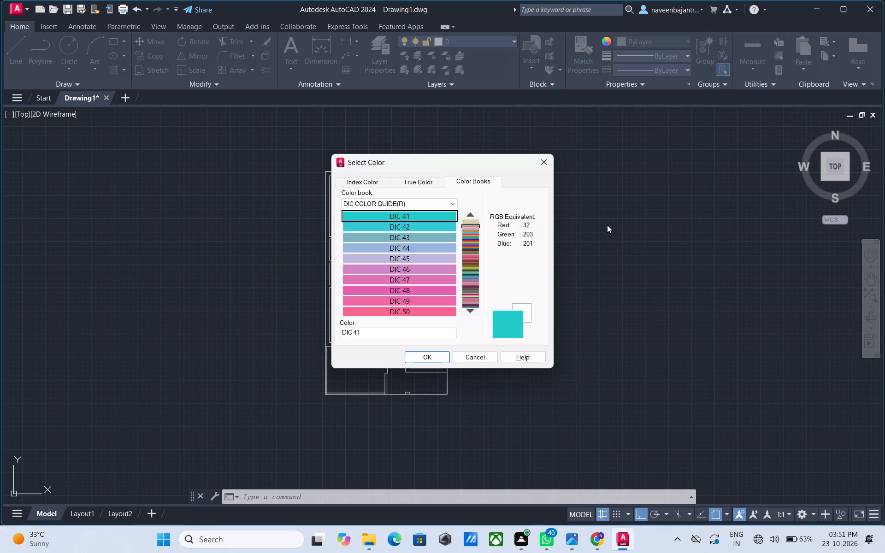
key("Down")
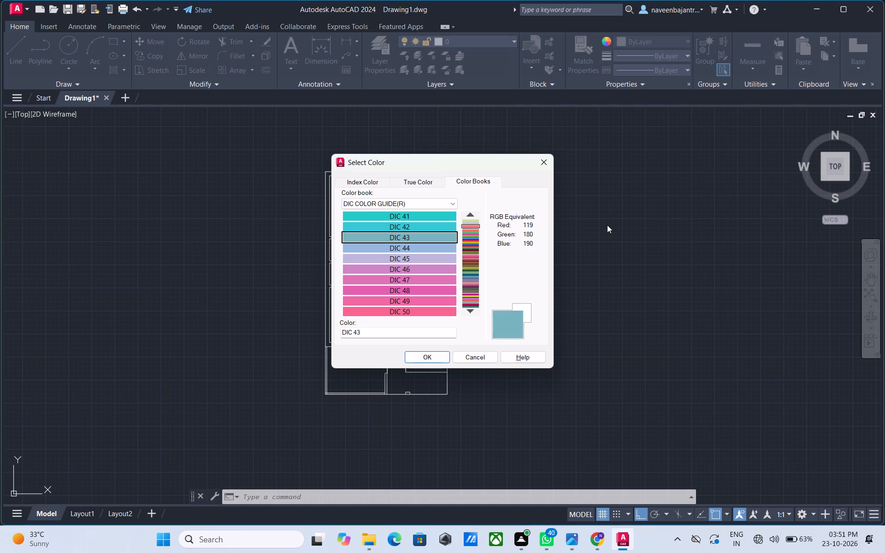
key("Down")
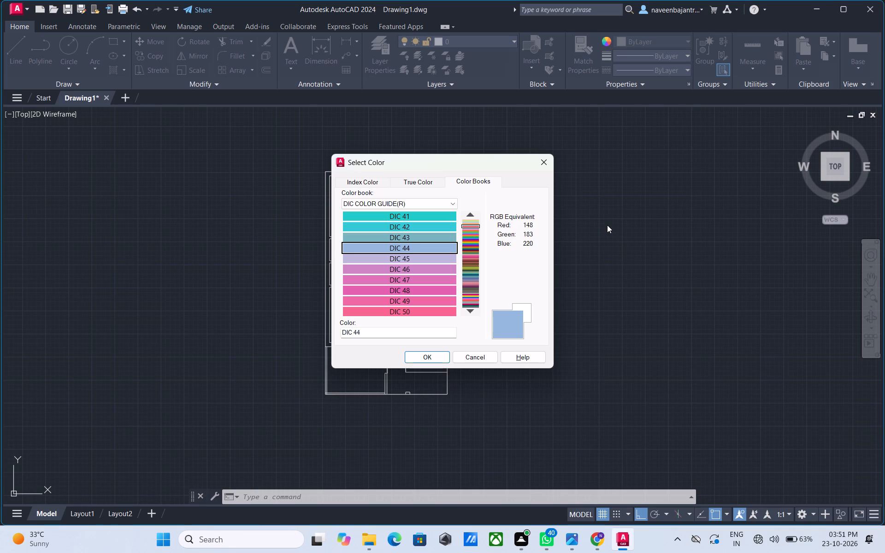
key("Down")
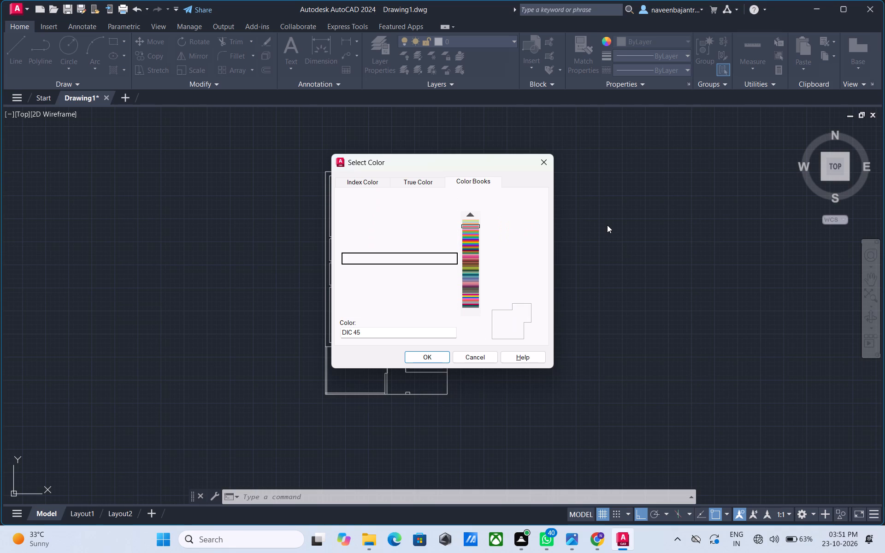
key("Down")
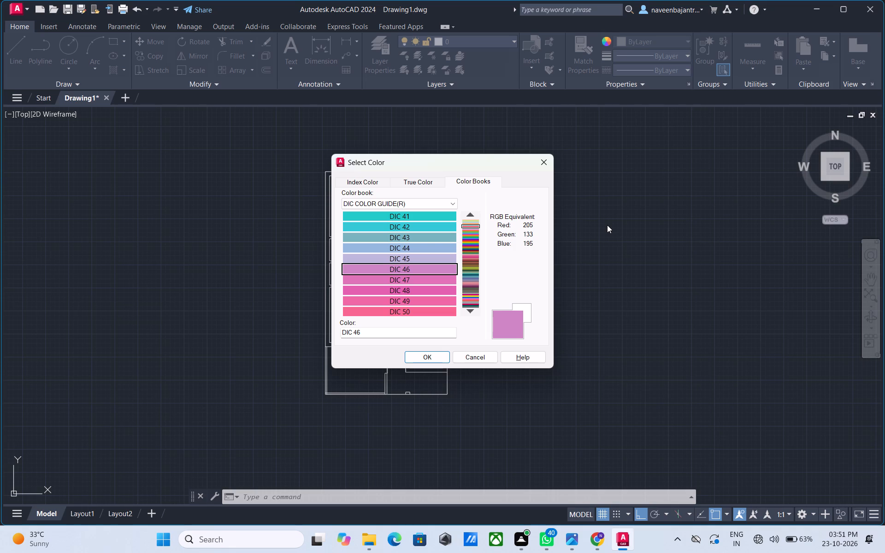
key("Down")
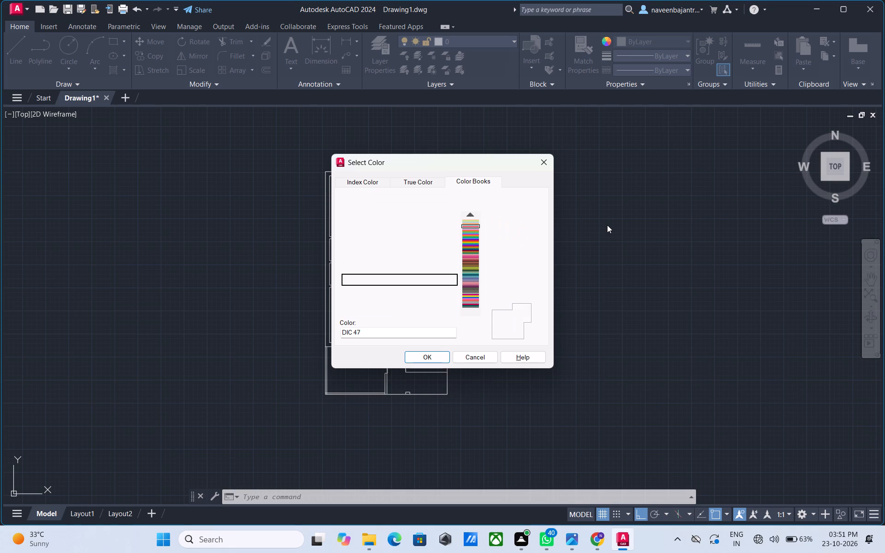
key("Down")
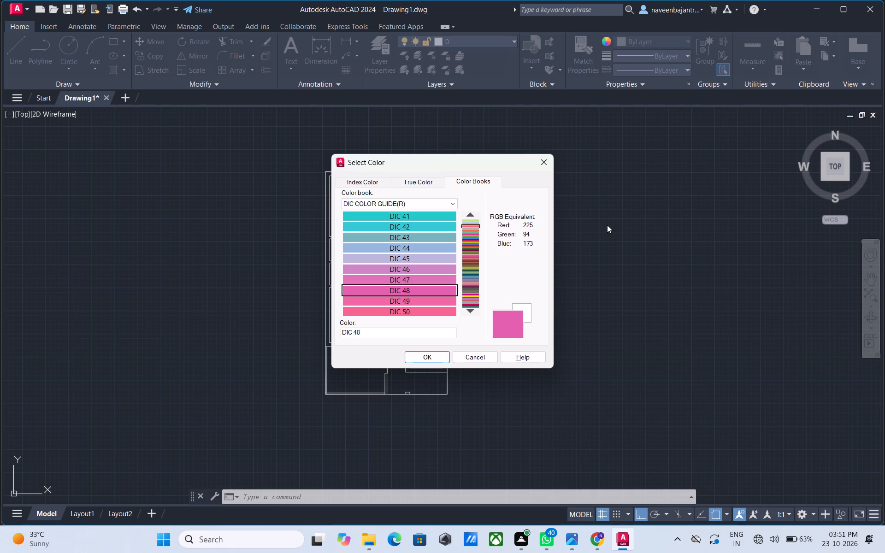
key("Down")
key("Down")
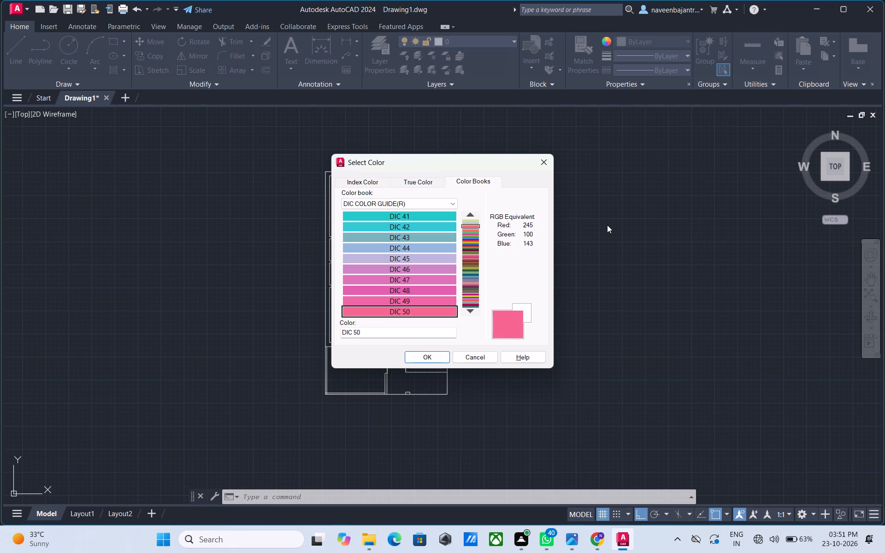
key("Down")
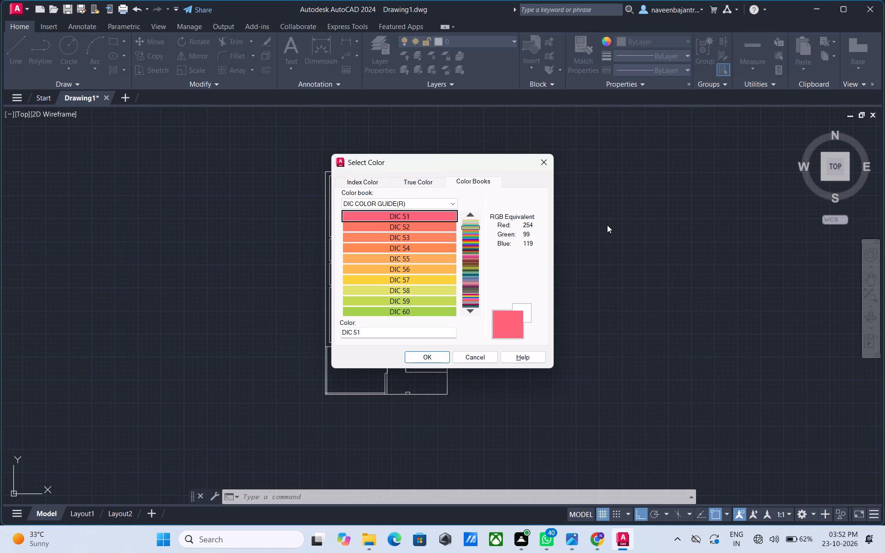
key("Down")
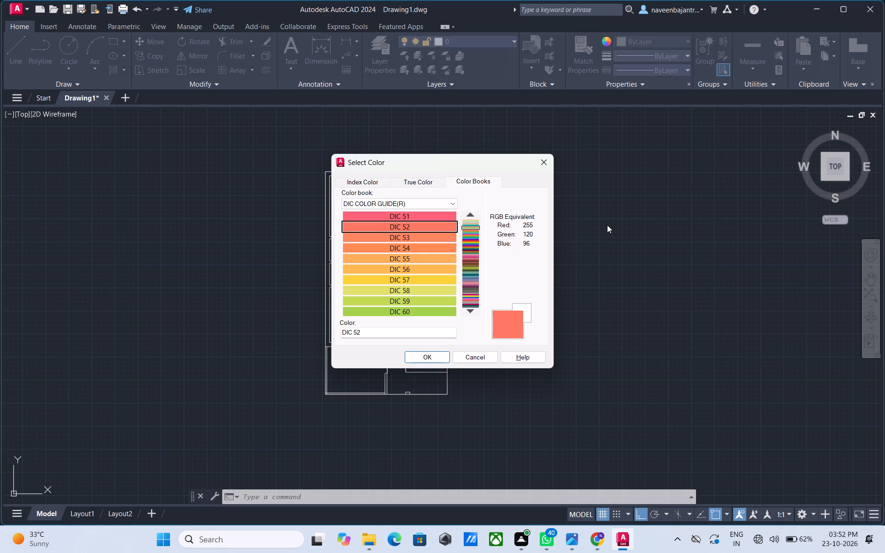
key("Down")
key("Down")
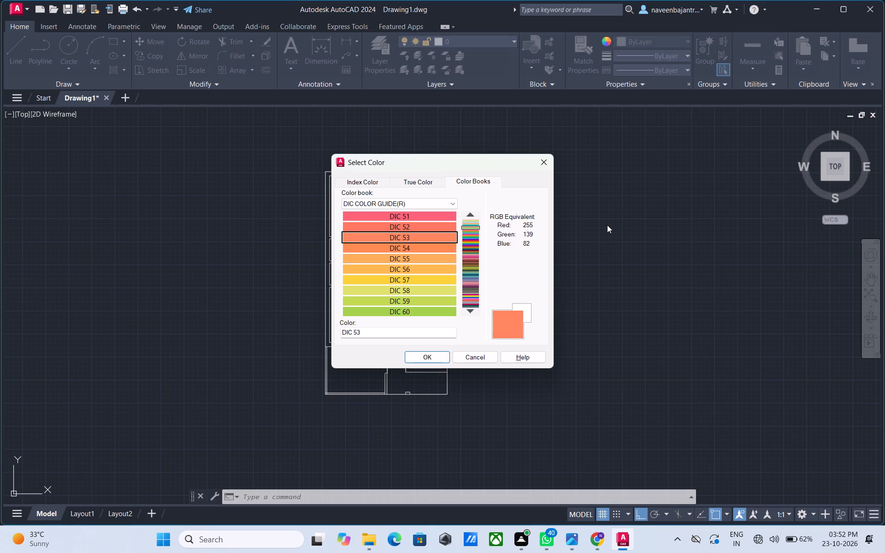
key("Down")
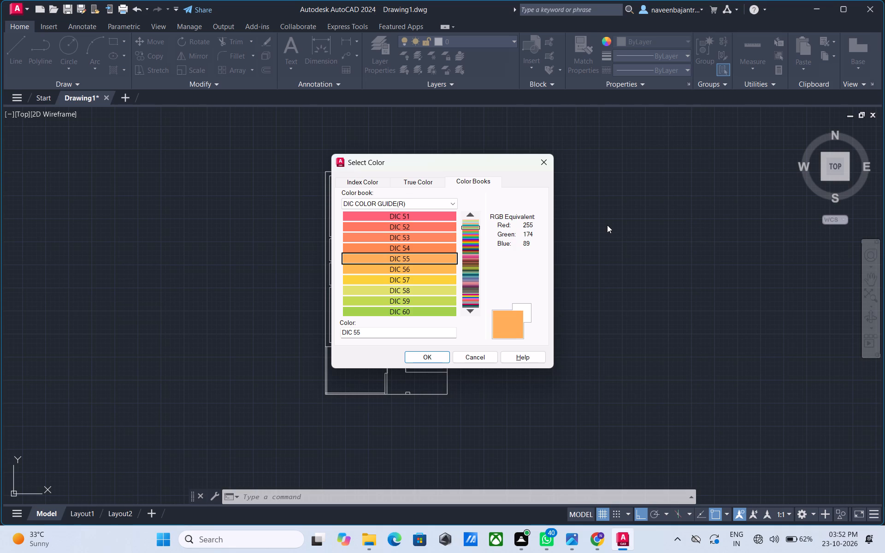
key("Down")
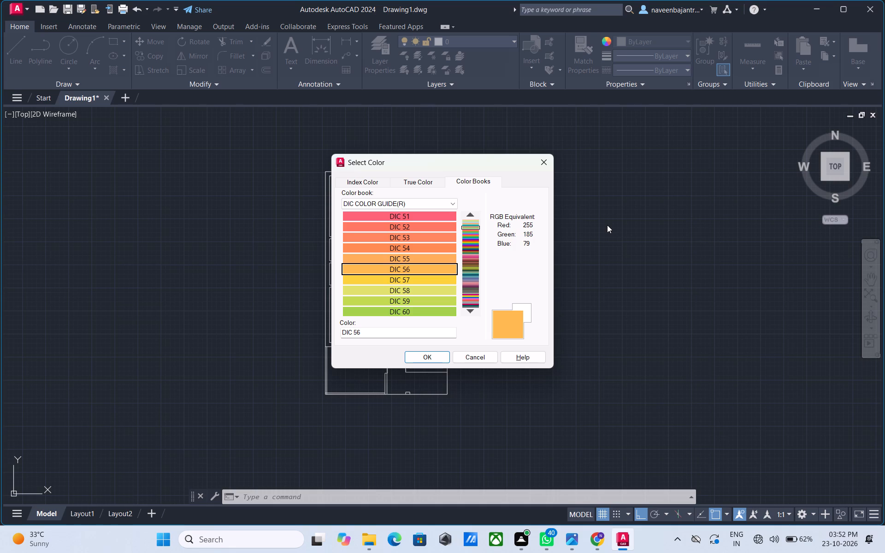
key("Down")
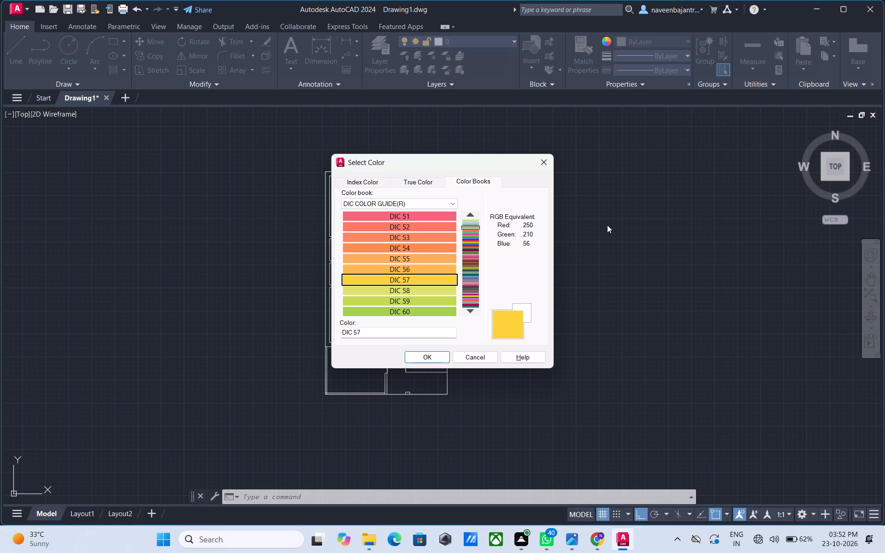
key("Down")
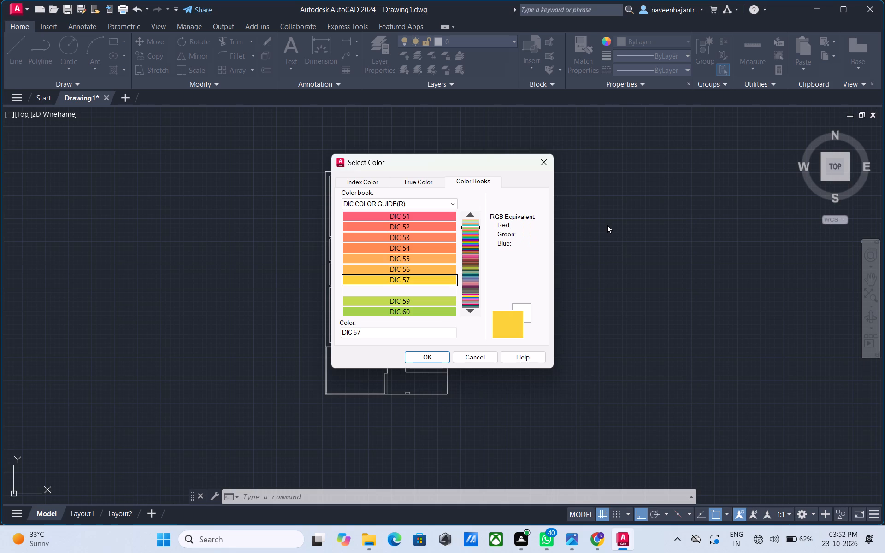
key("Down")
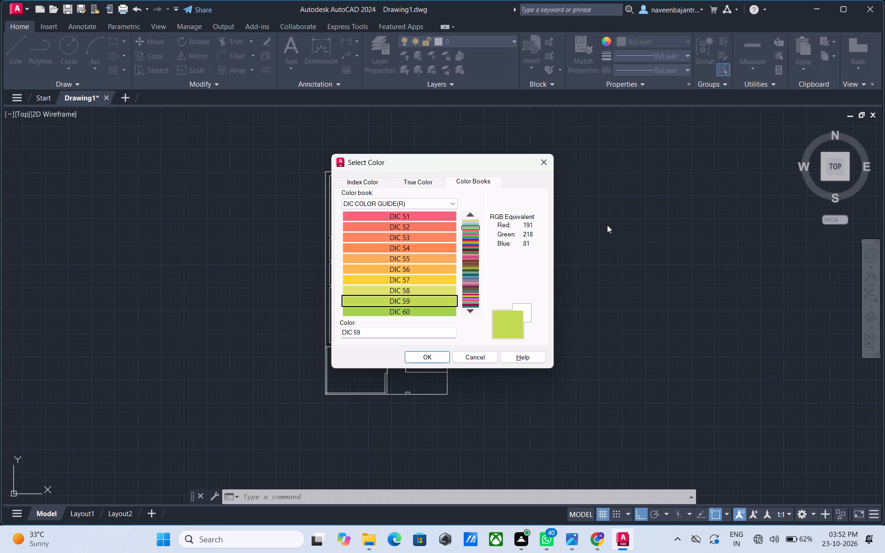
key("Down")
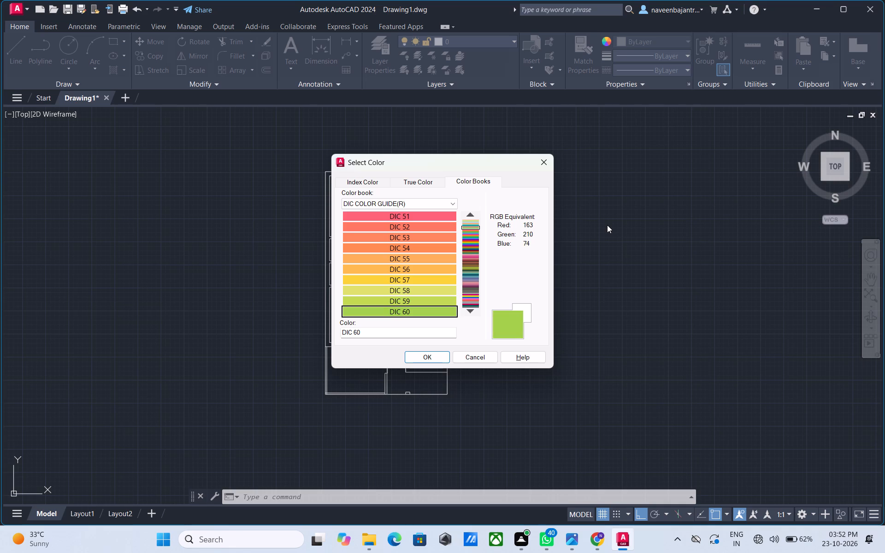
key("Down")
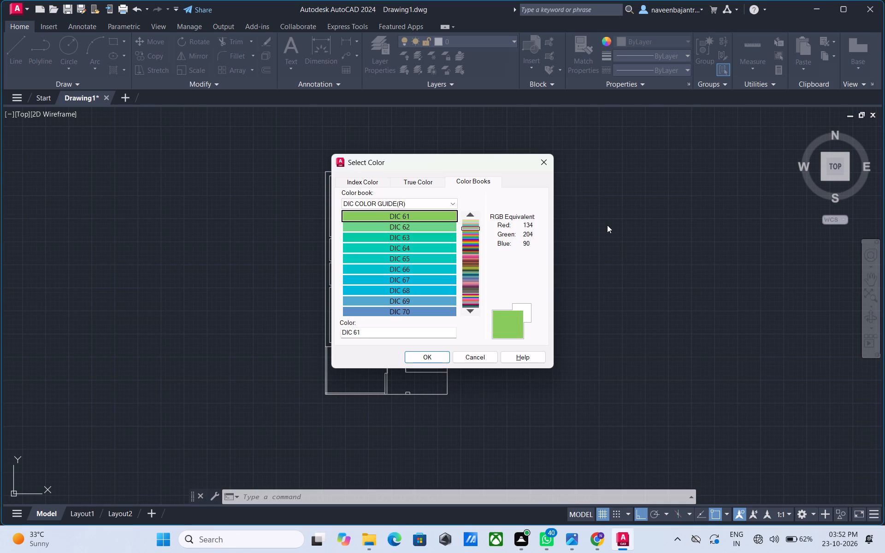
key("Down")
key("Down")
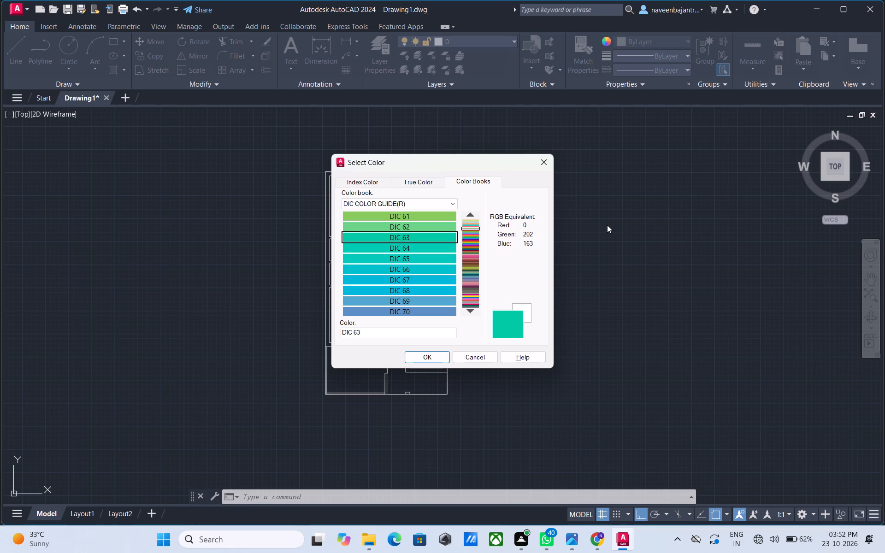
key("Down")
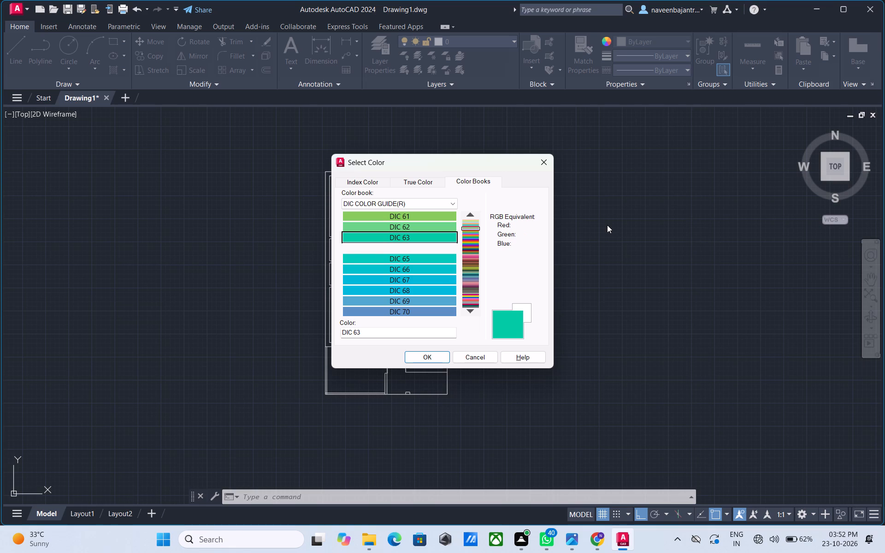
key("Down")
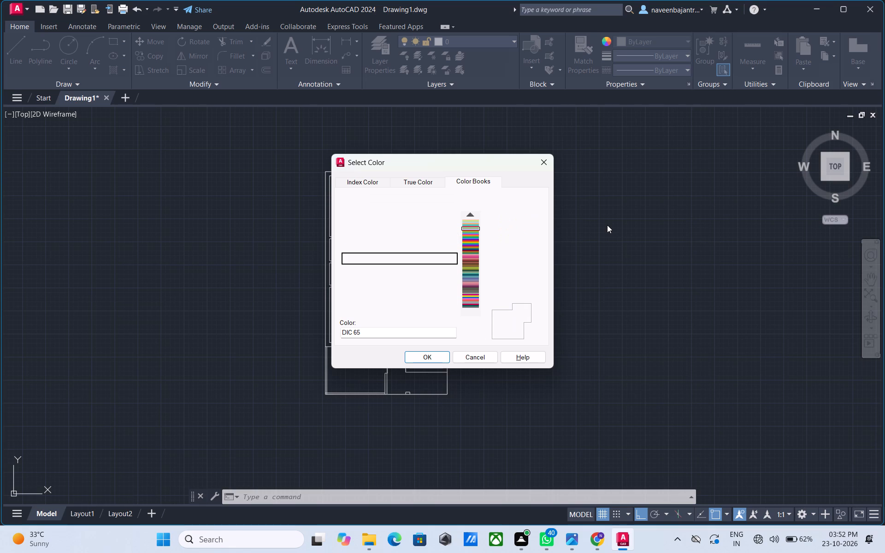
key("Down")
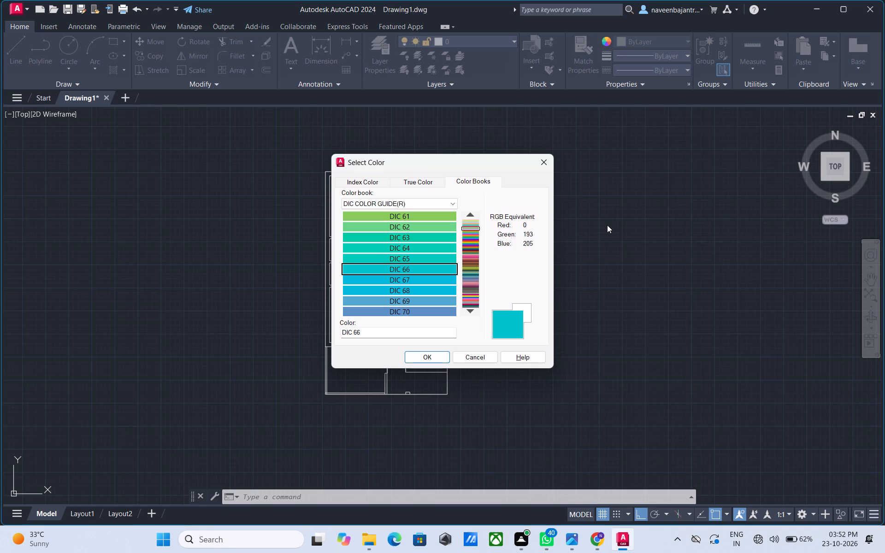
key("Down")
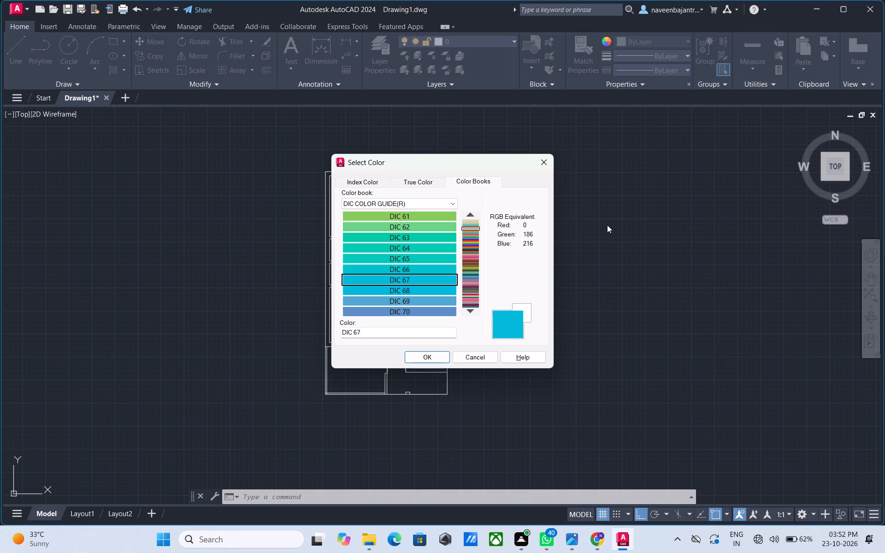
key("Down")
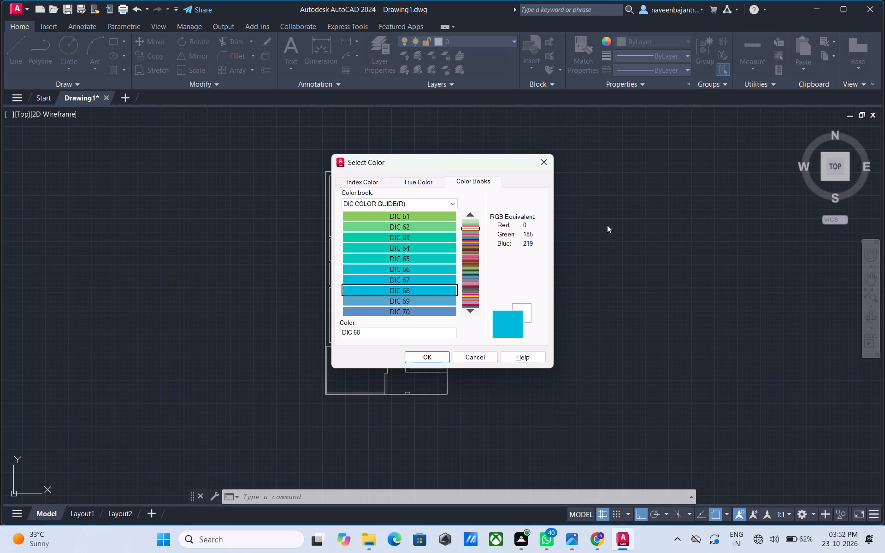
key("Down")
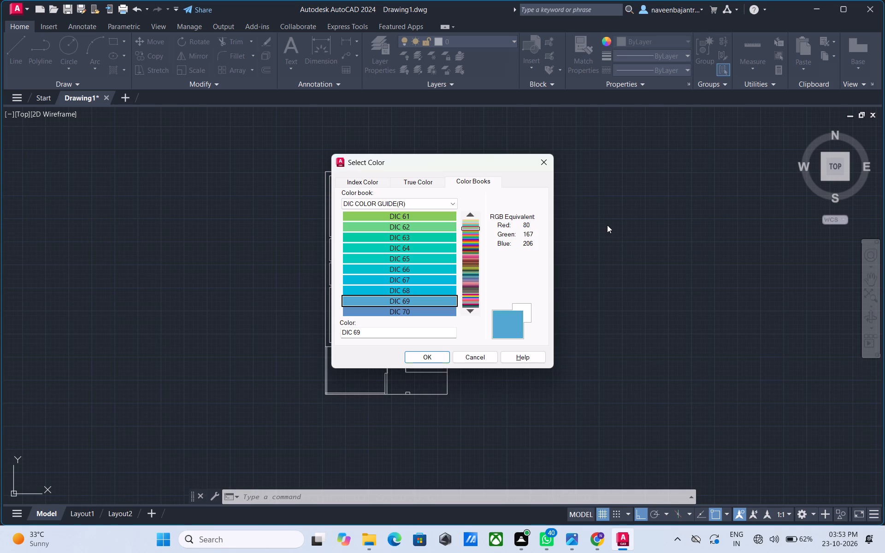
key("Down")
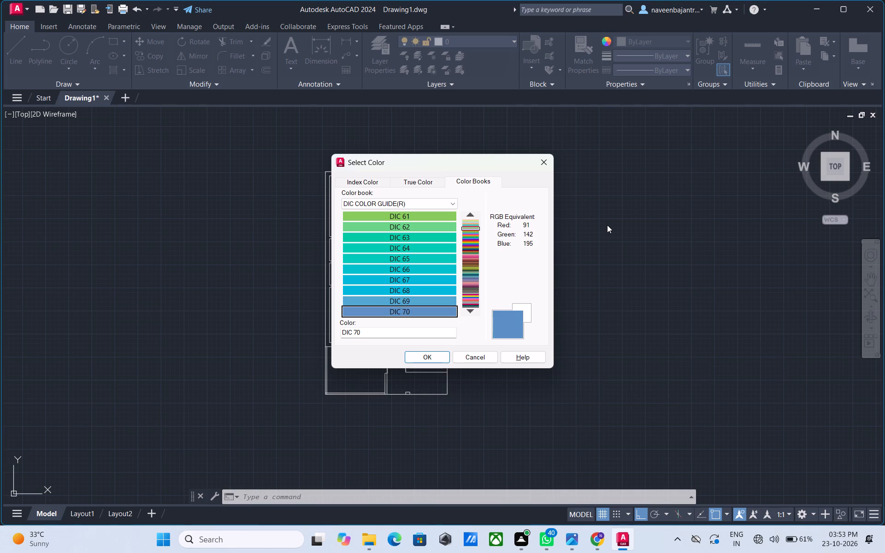
key("Down")
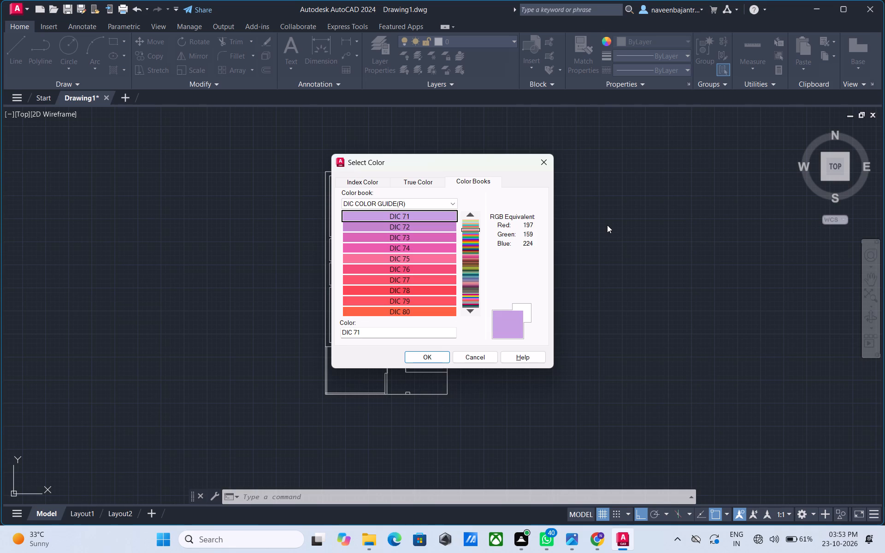
key("Down")
key("Down")
key("Down")
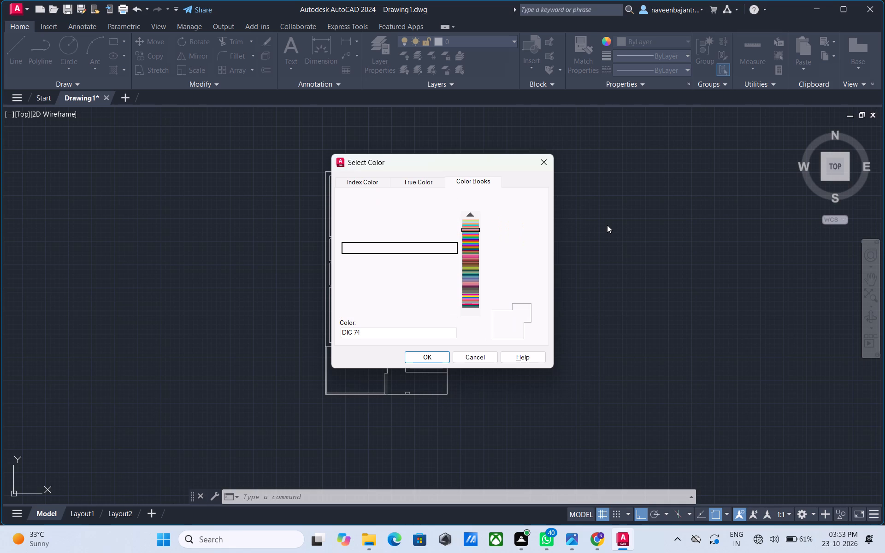
Continue browsing the DIC COLOR GUIDE(R) swatches from DIC 75 through DIC 114 for a new current object color.
key("Down")
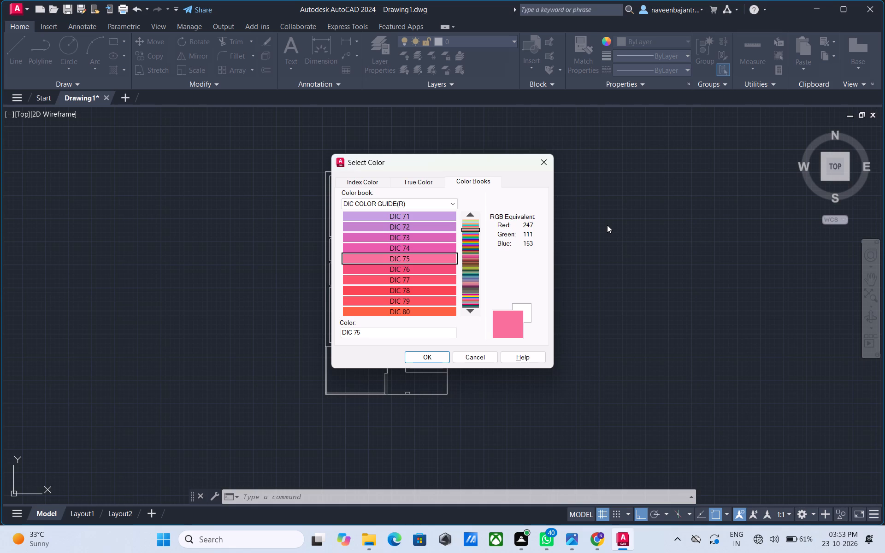
key("Down")
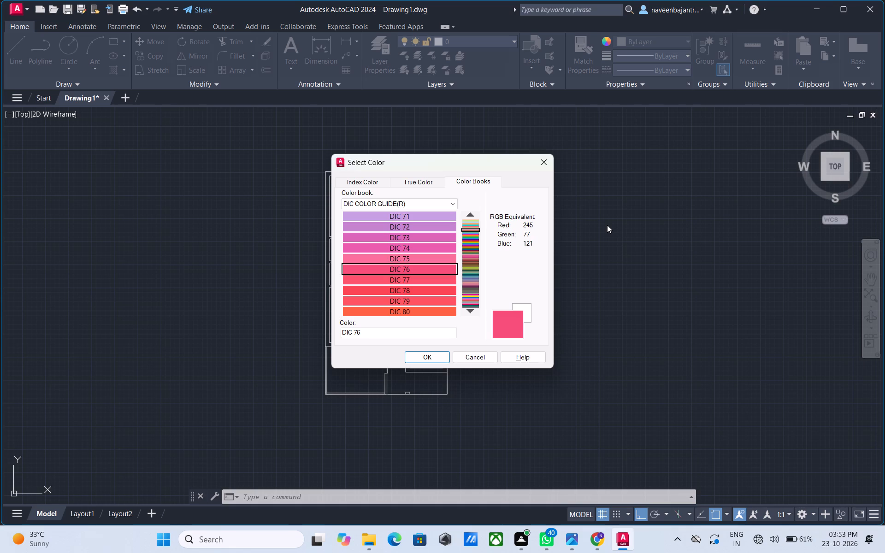
key("Down")
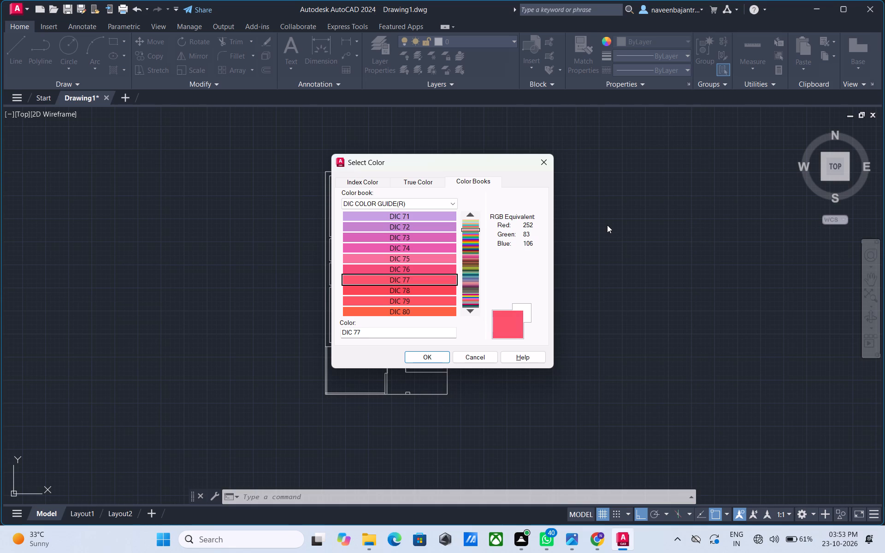
key("Down")
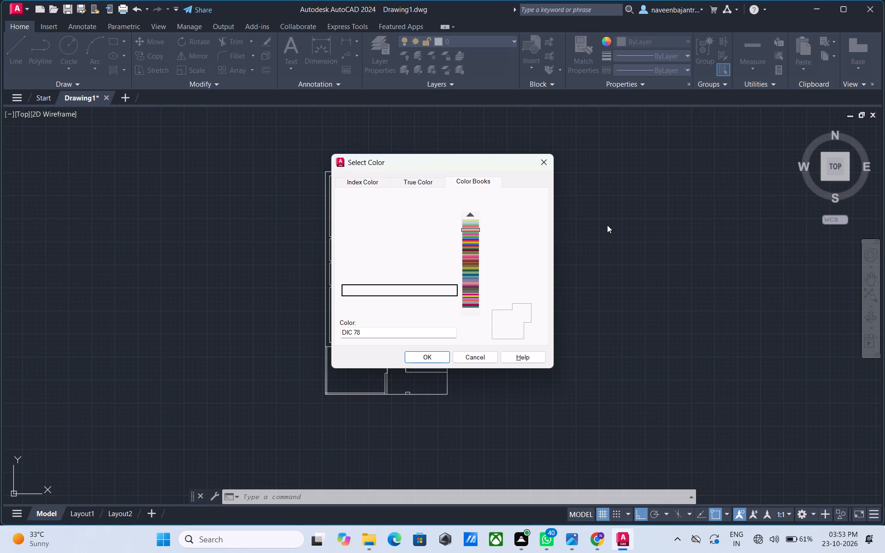
key("Down")
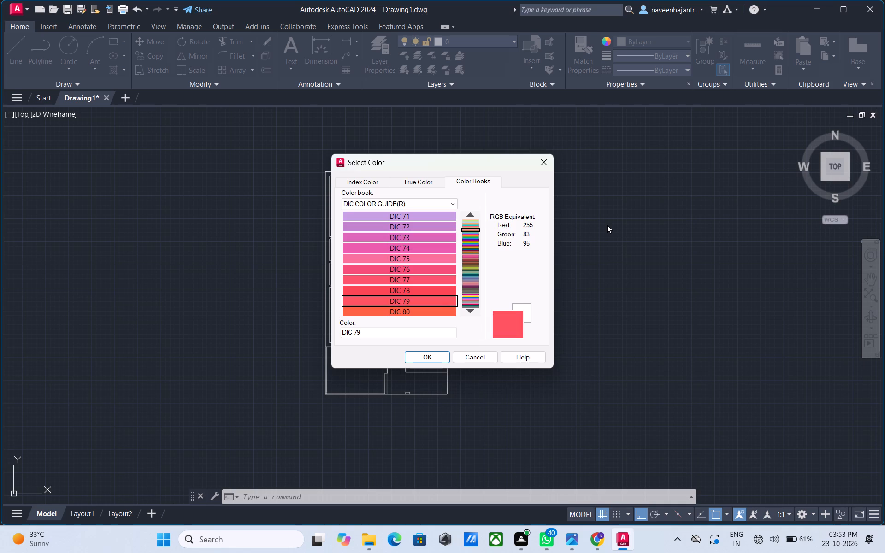
key("Down")
key("Down")
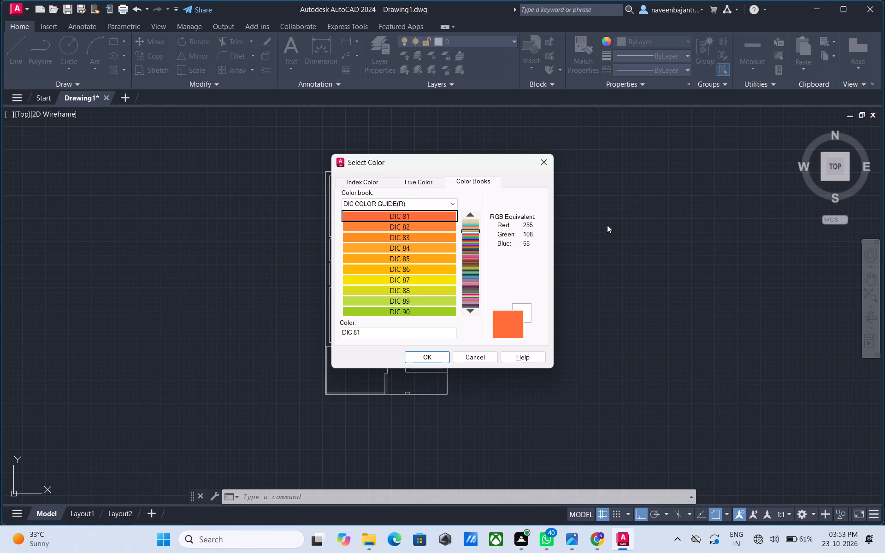
key("Down")
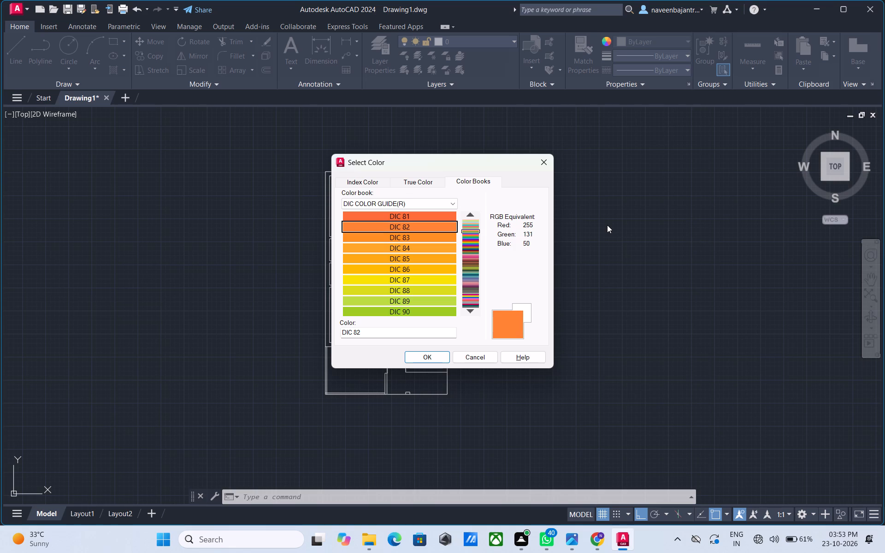
key("Down")
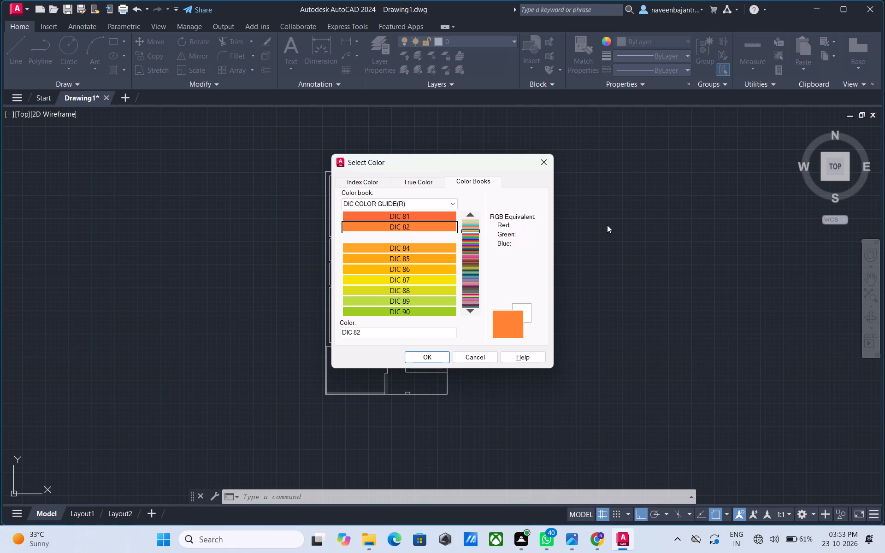
key("Down")
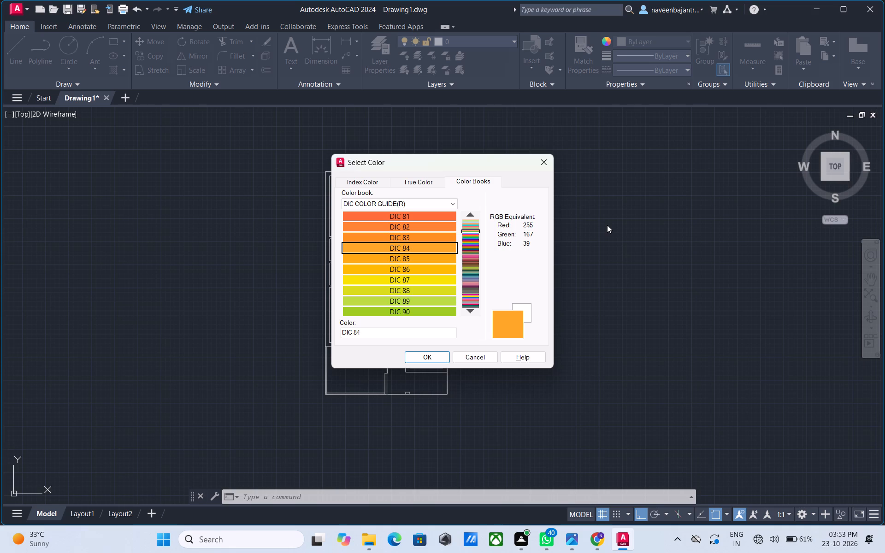
key("Down")
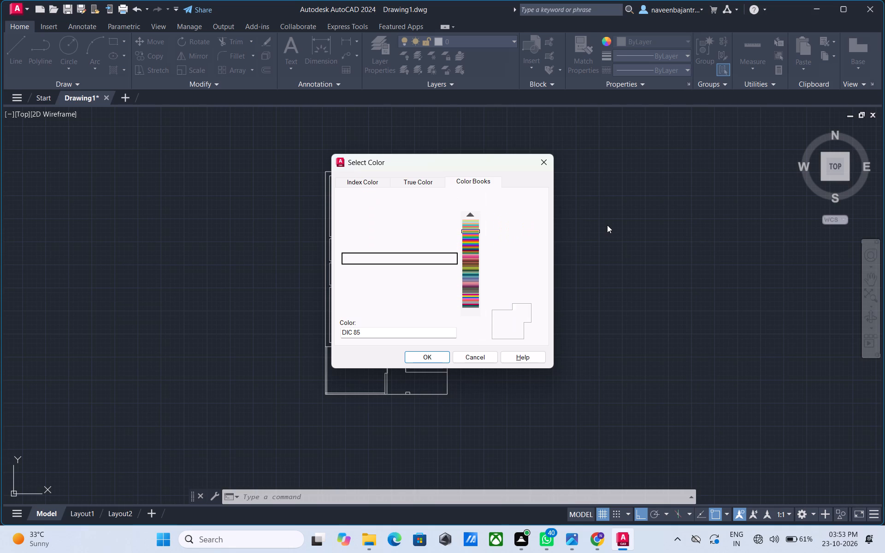
key("Down")
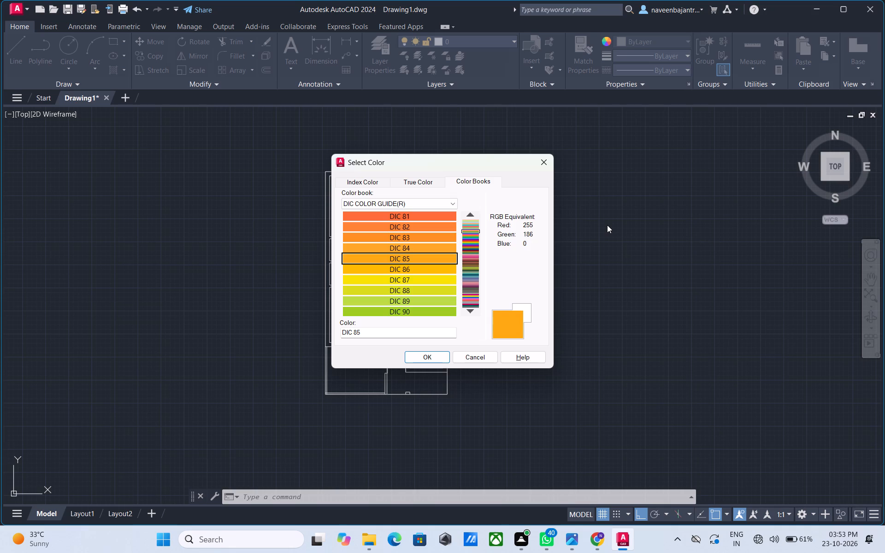
key("Down")
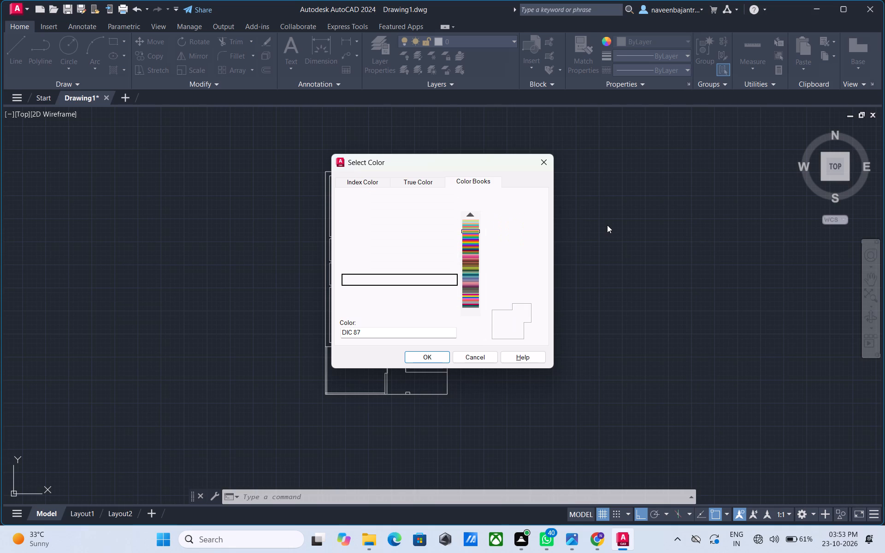
key("Down")
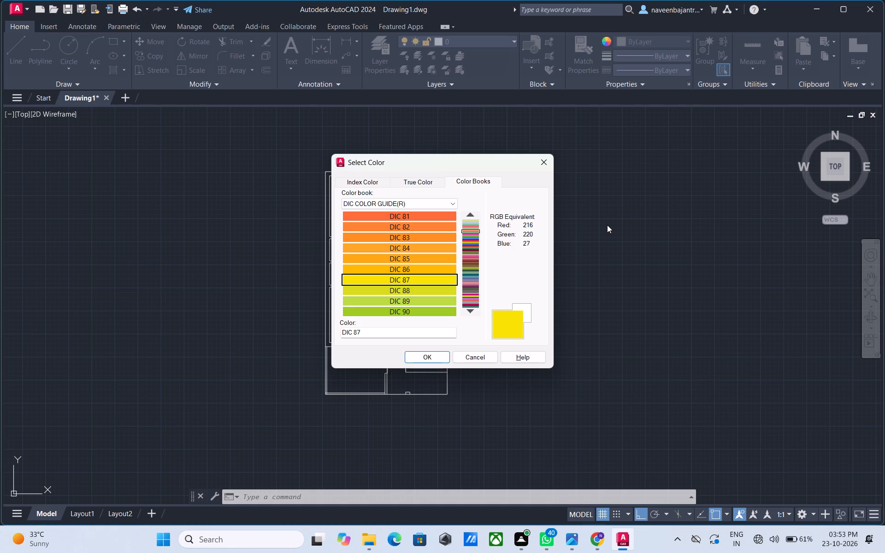
key("Down")
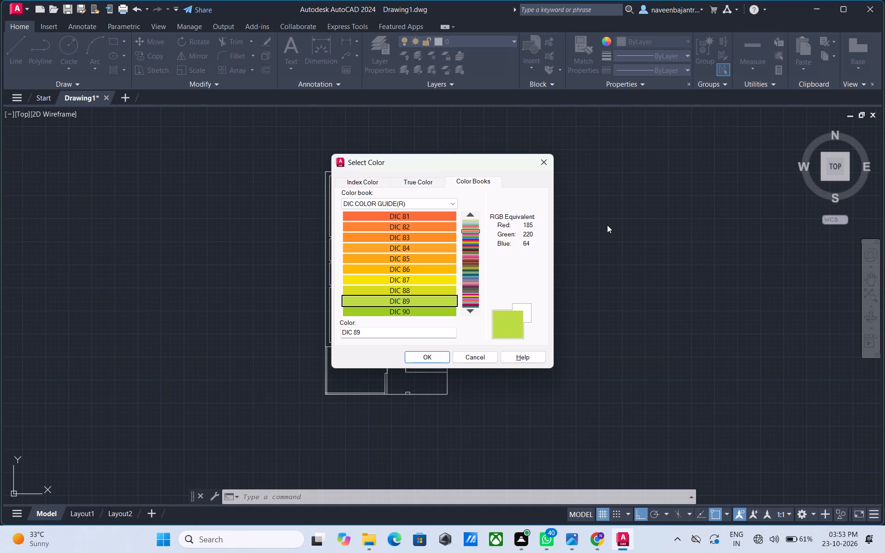
key("Down")
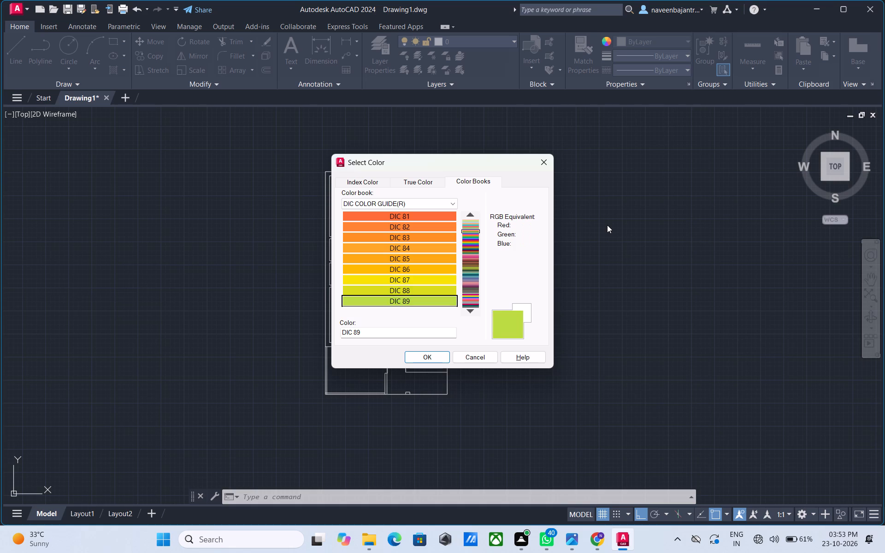
key("Down")
key("Down")
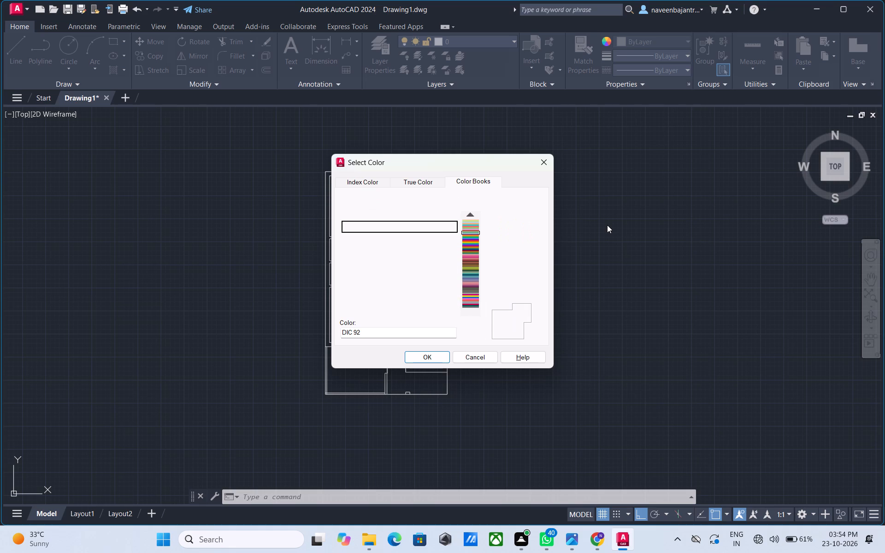
key("Down")
key("Down")
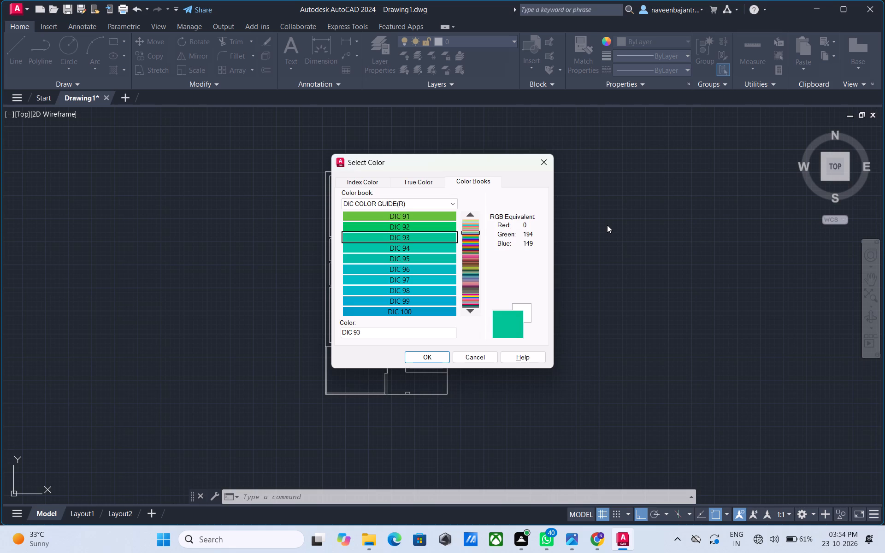
key("Down")
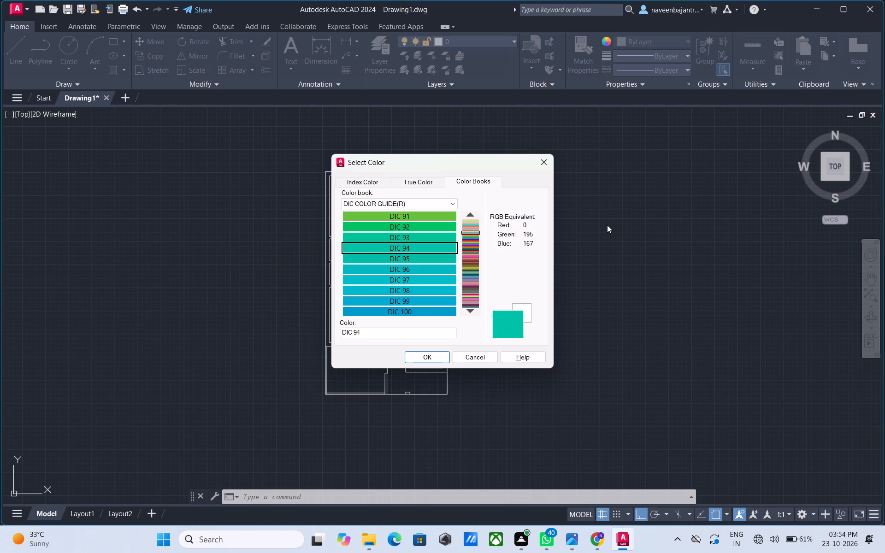
key("Down")
key("Down")
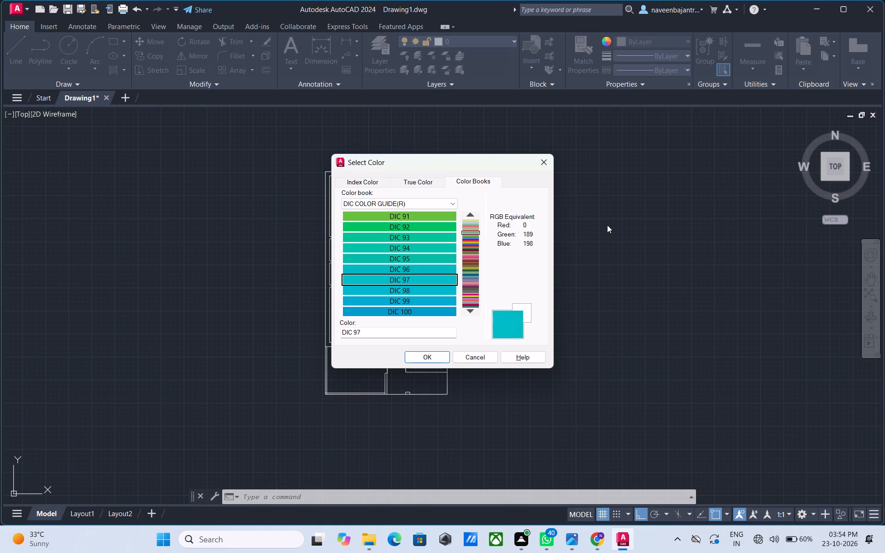
key("Down")
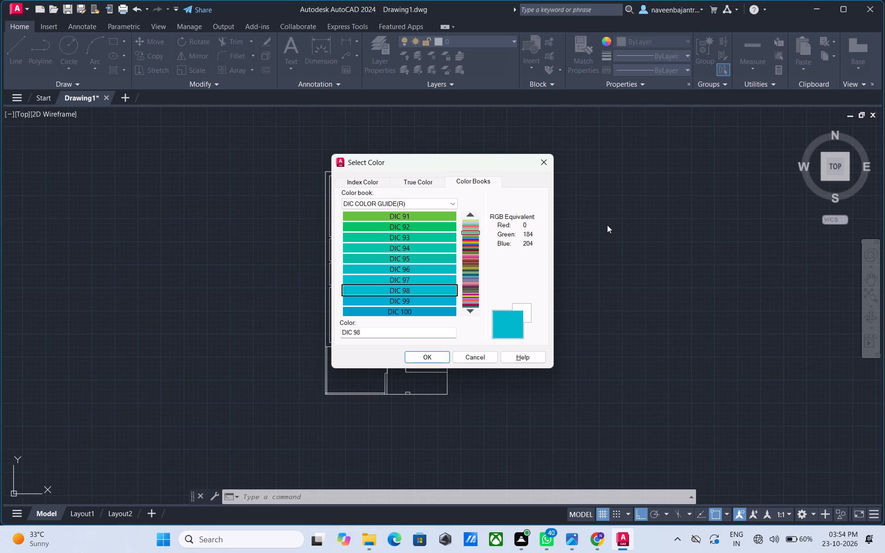
key("Down")
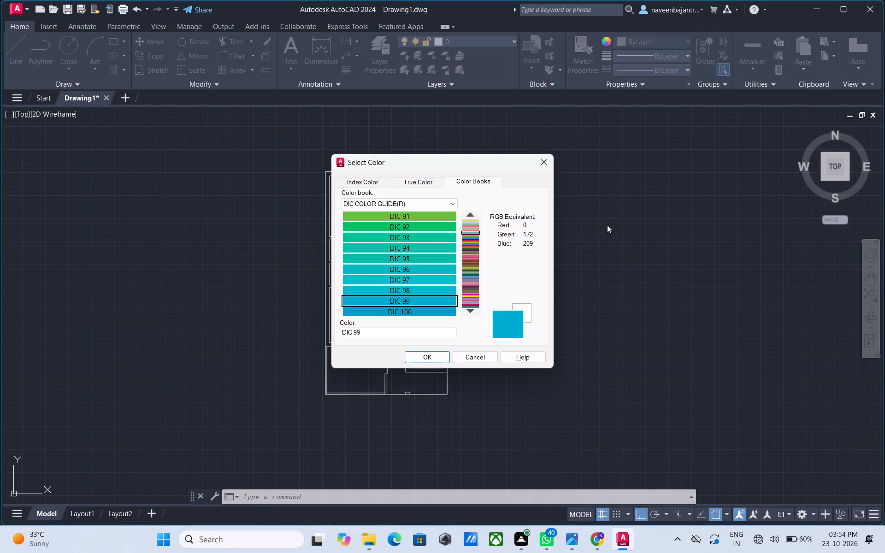
key("Down")
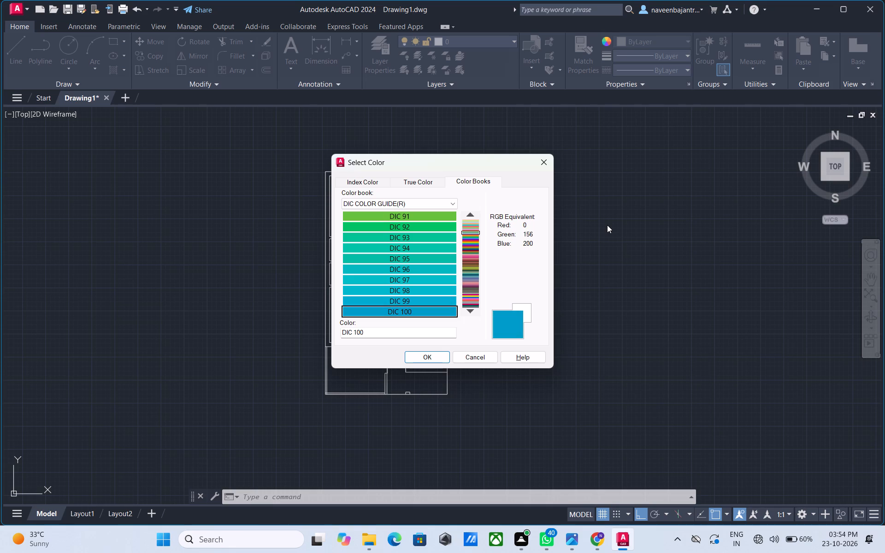
key("Down")
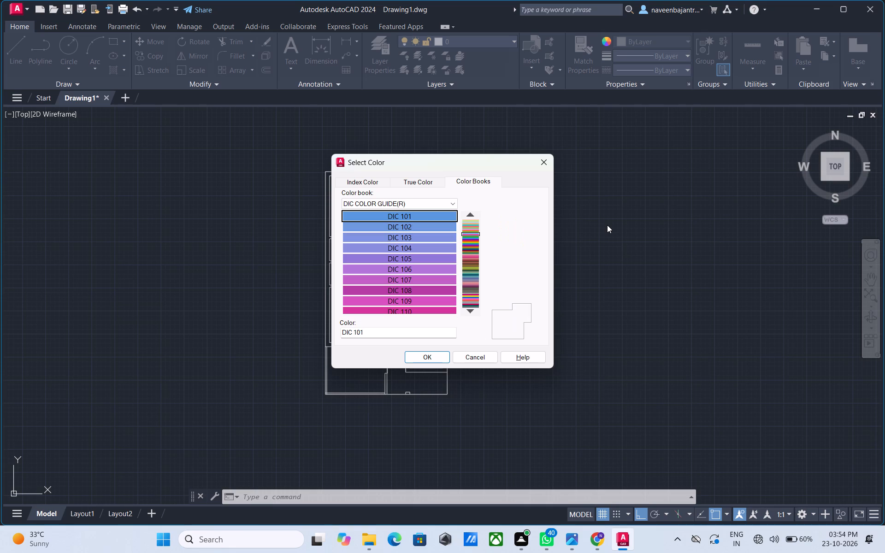
key("Down")
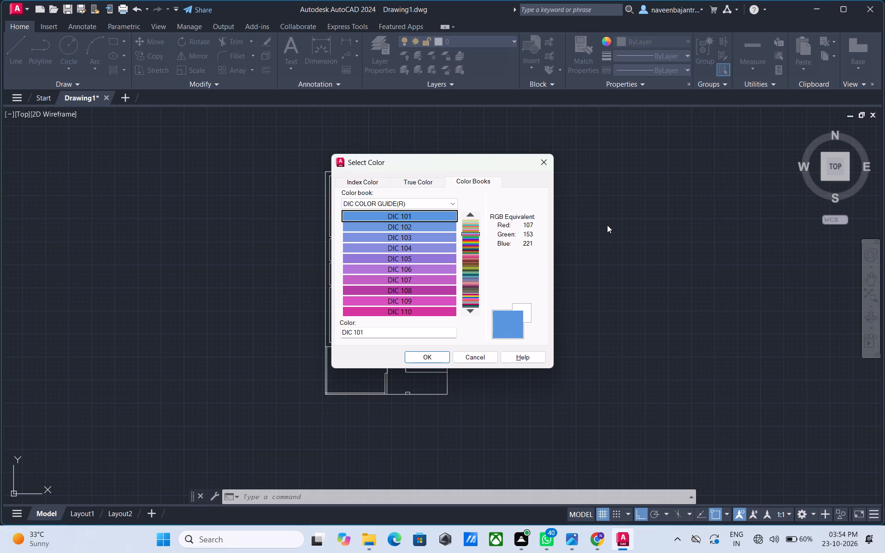
key("Down")
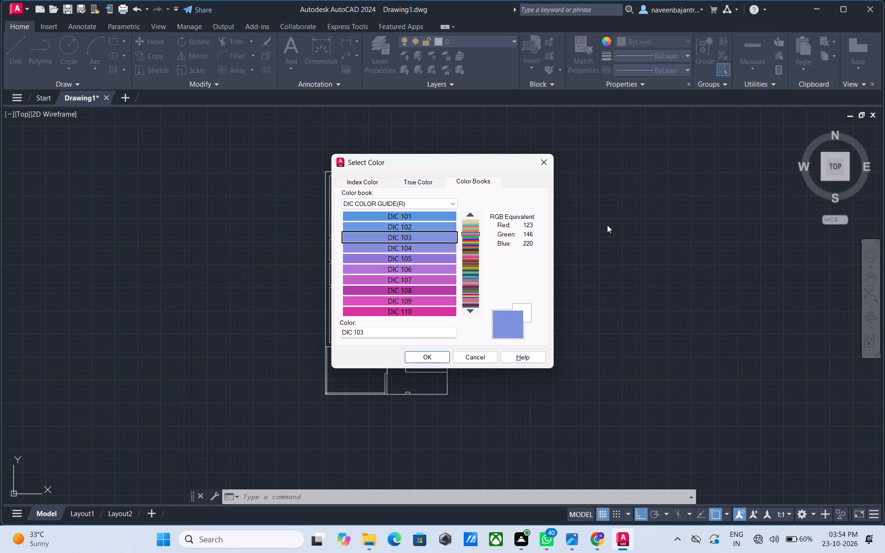
key("Down")
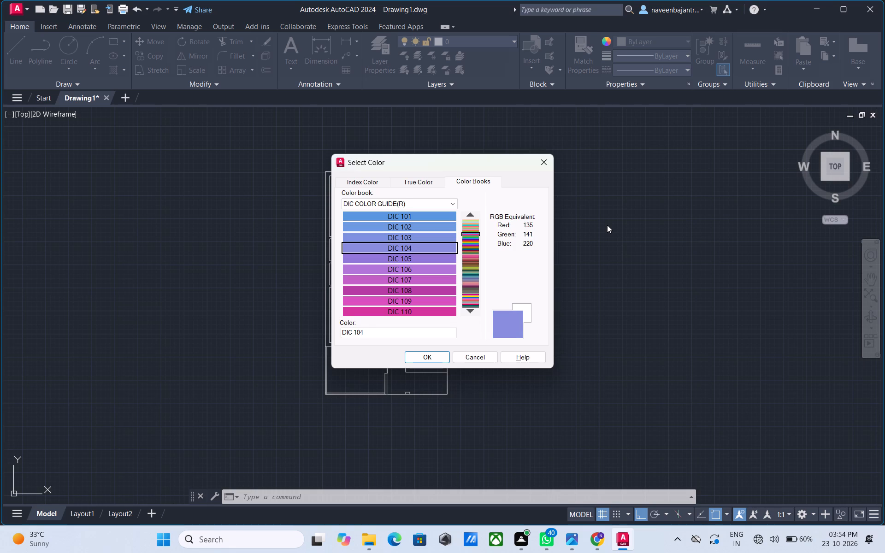
key("Down")
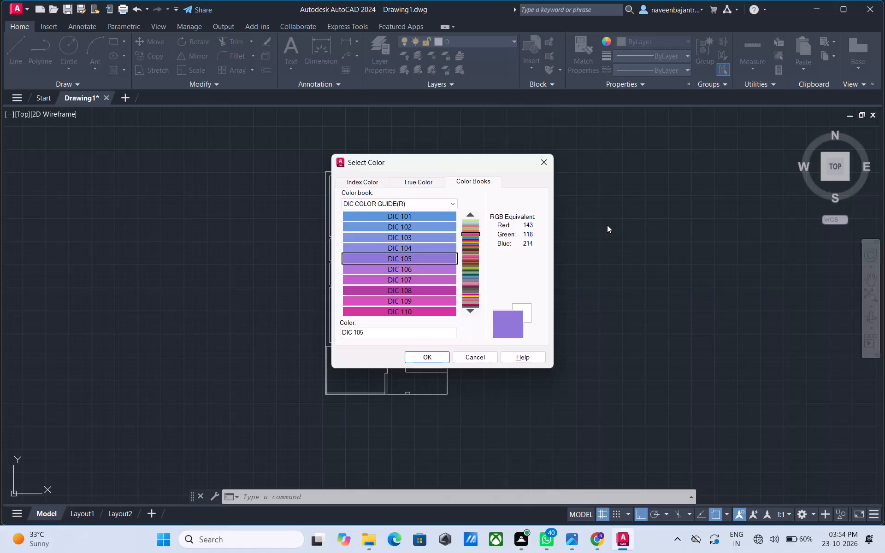
key("Down")
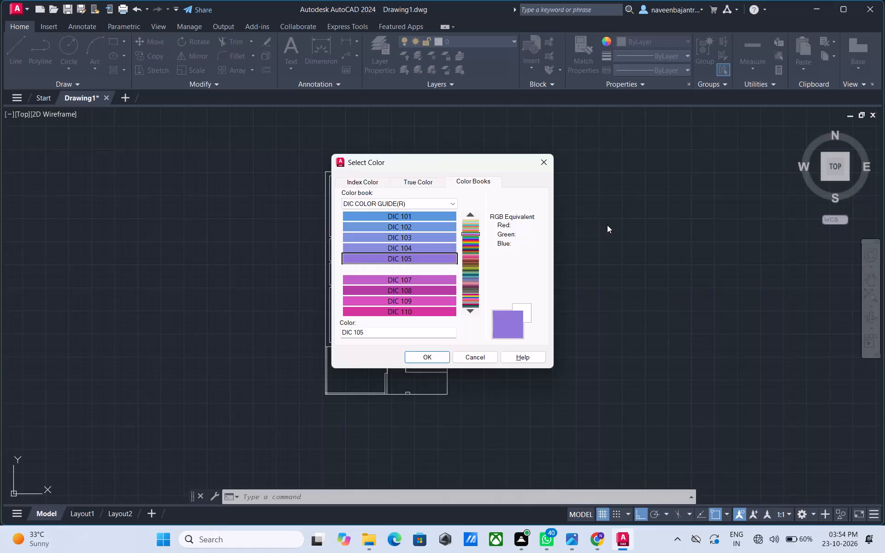
key("Down")
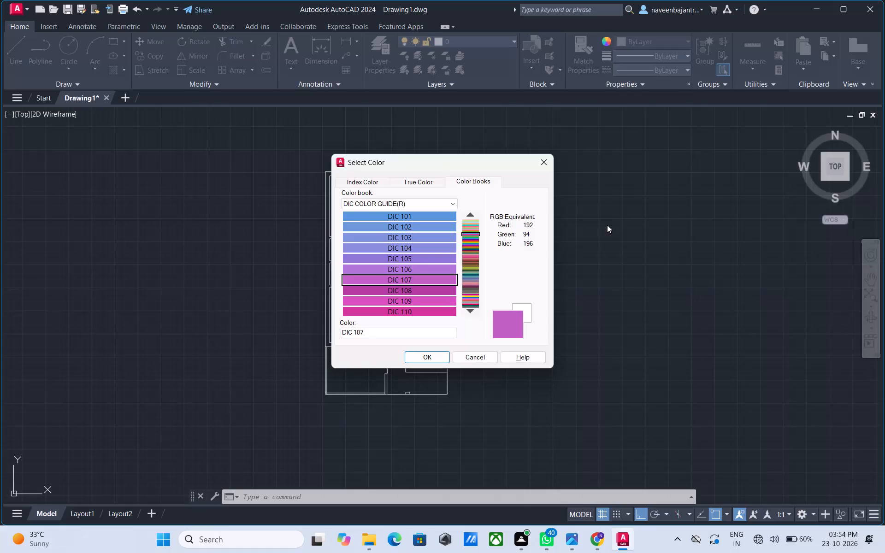
key("Down")
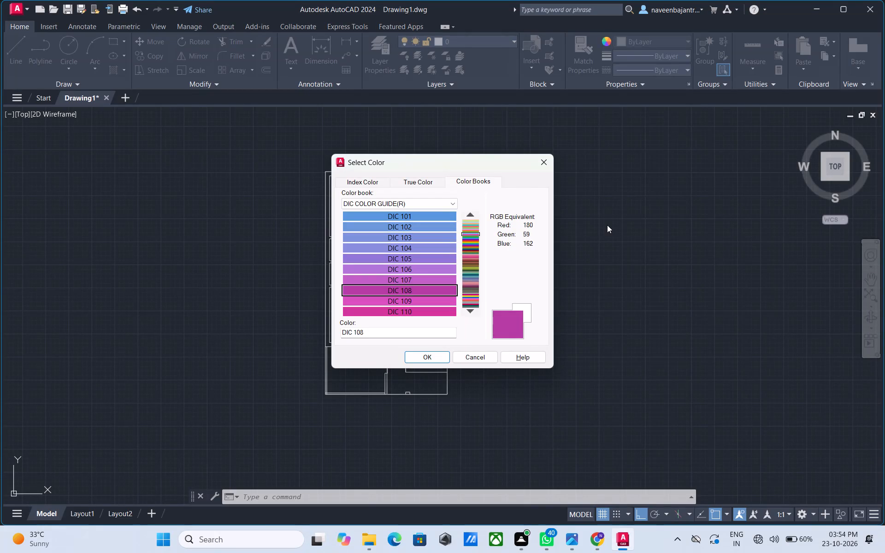
key("Down")
key("Down")
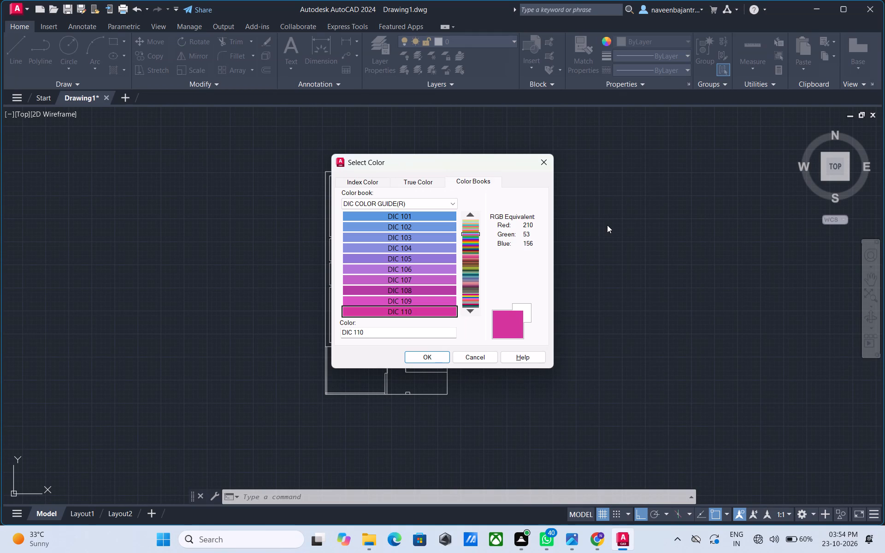
key("Down")
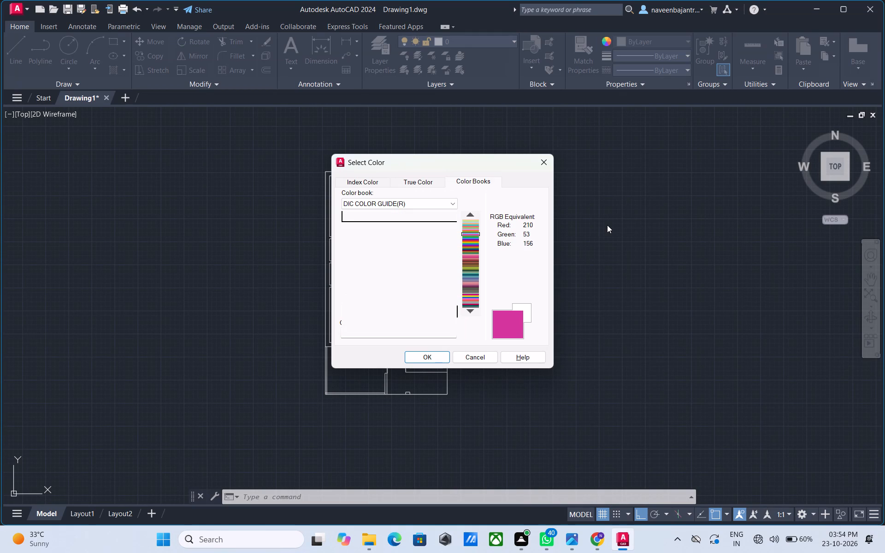
key("Down")
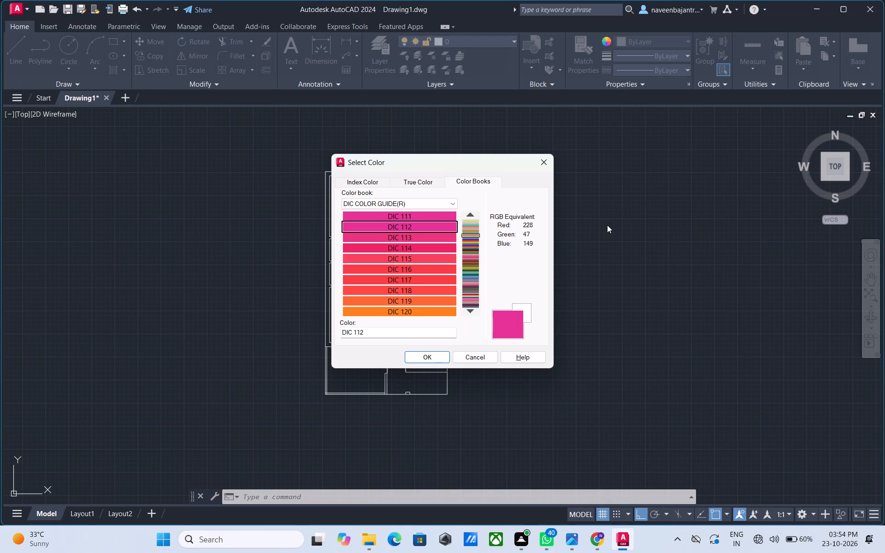
key("Down")
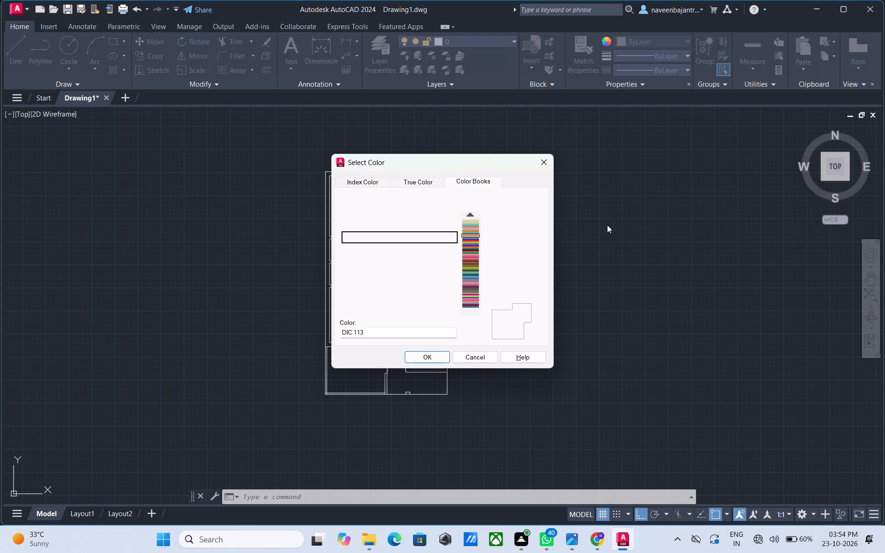
key("Down")
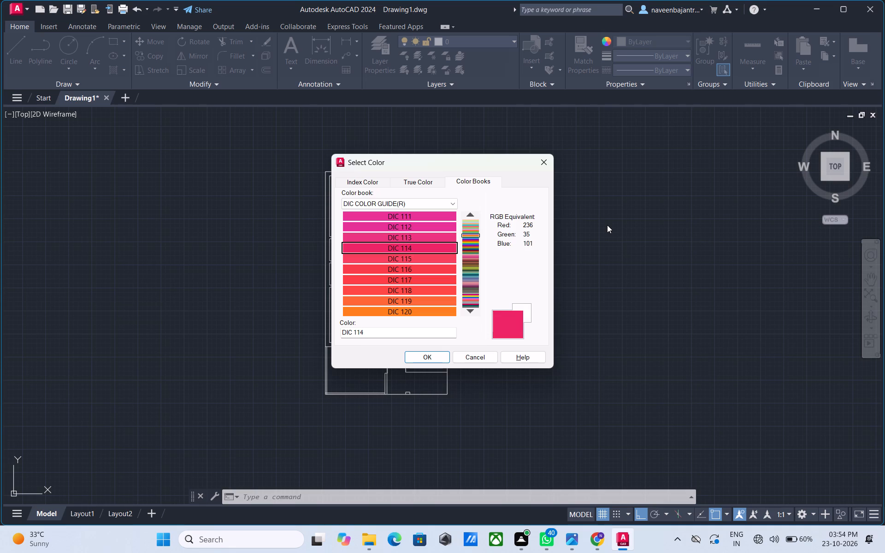
Continue browsing the DIC COLOR GUIDE(R) swatches from DIC 115 through DIC 155 for a new current object color.
key("Down")
key("Down")
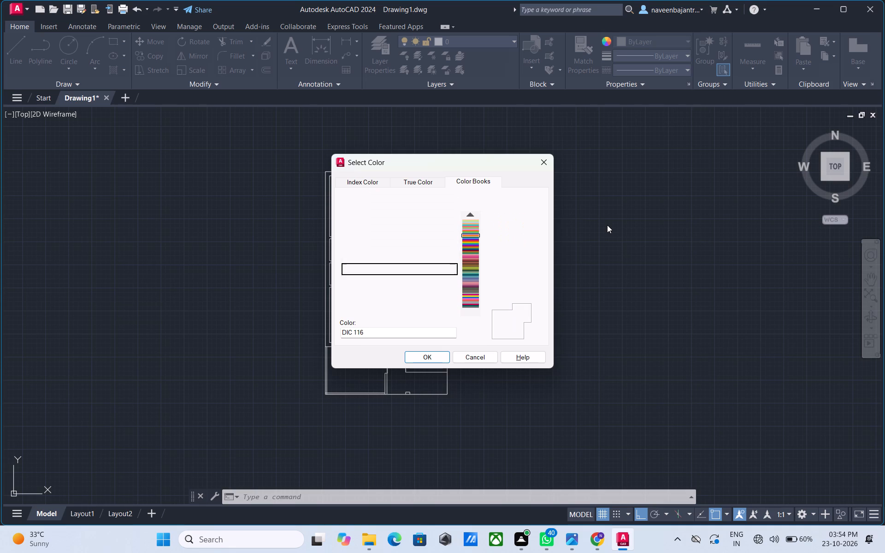
key("Down")
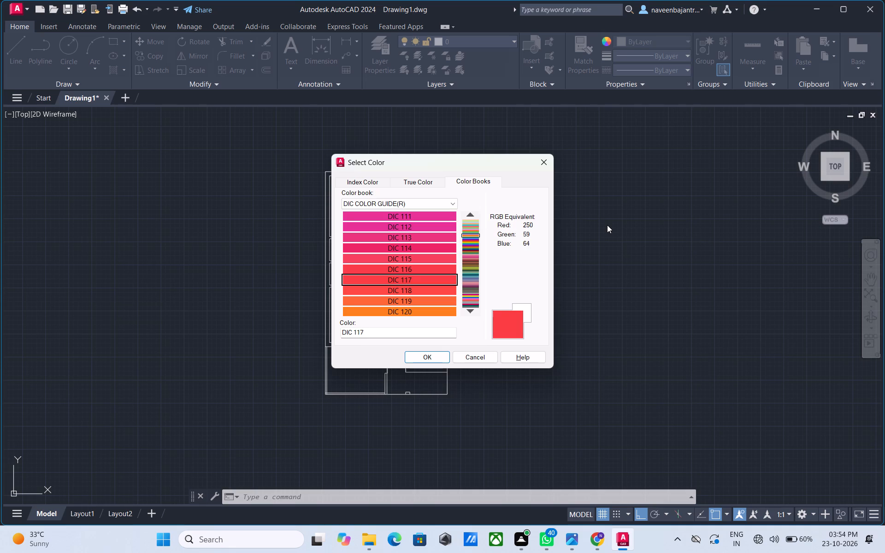
key("Down")
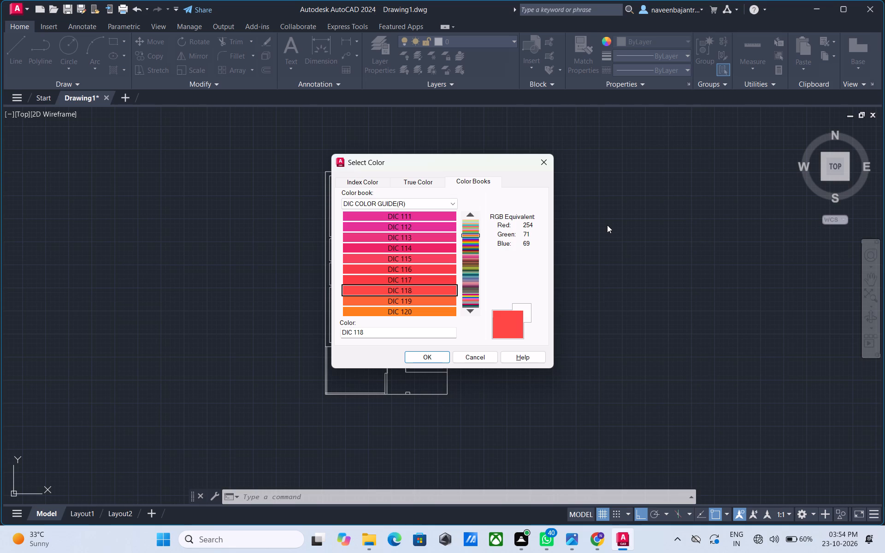
key("Down")
key("Down")
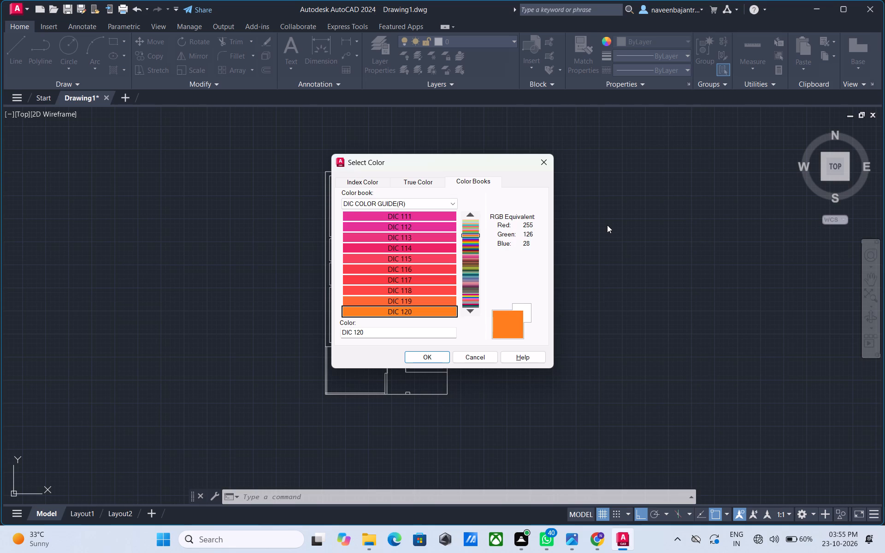
key("Down")
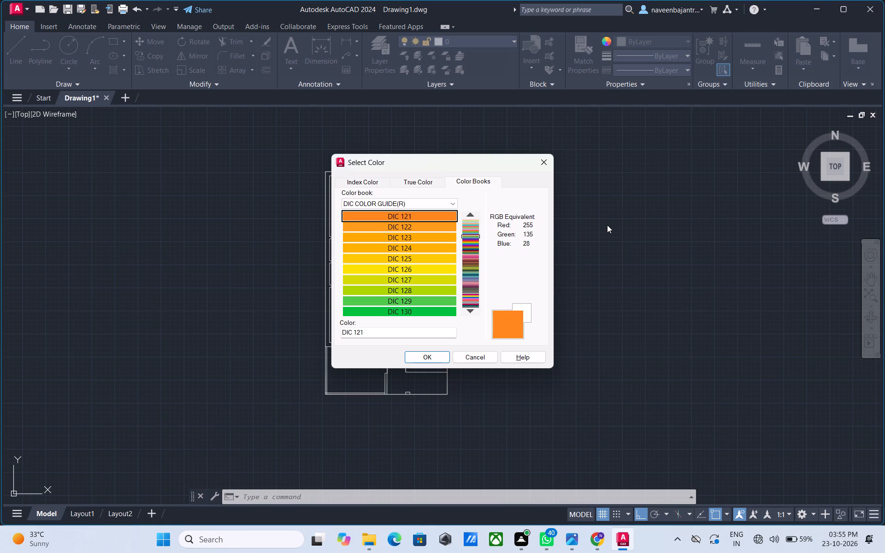
key("Down")
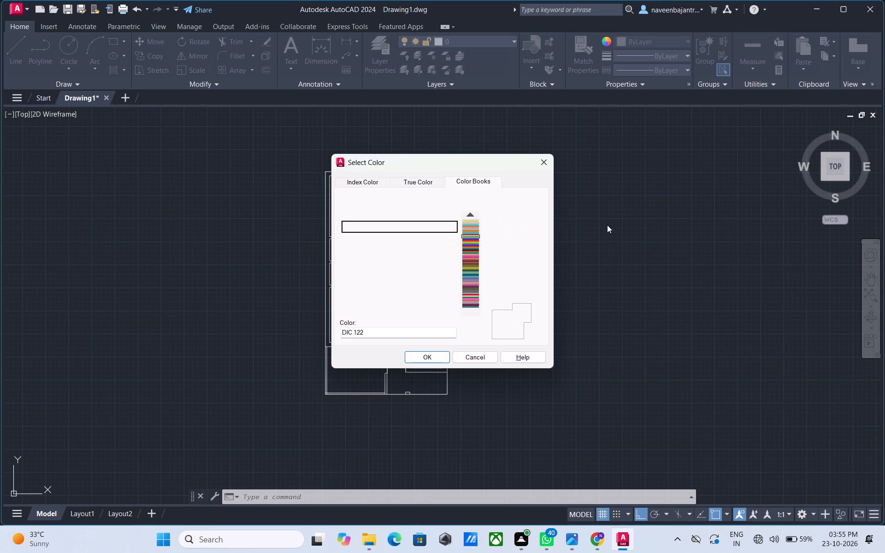
key("Down")
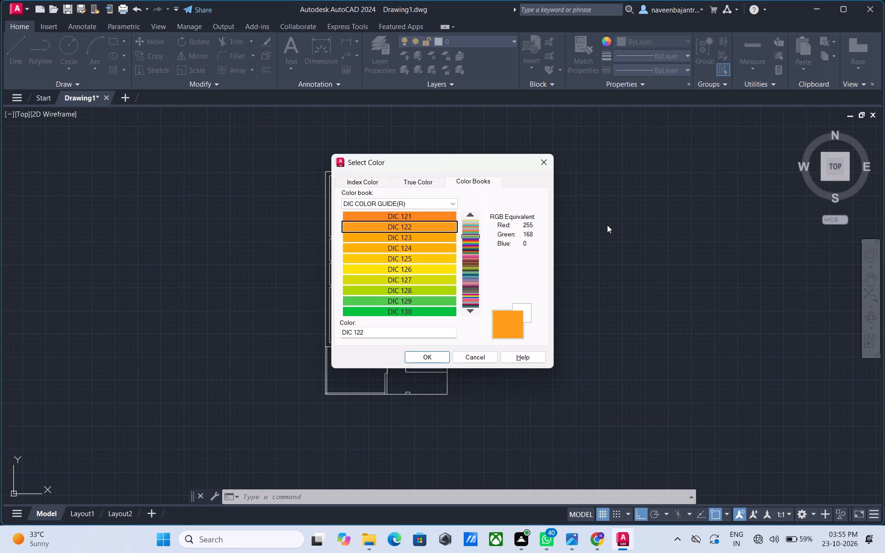
key("Down")
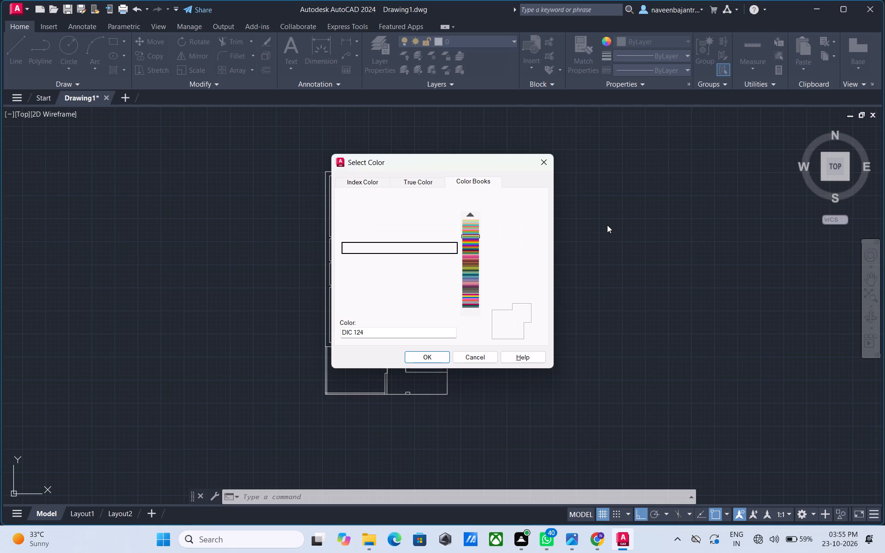
key("Down")
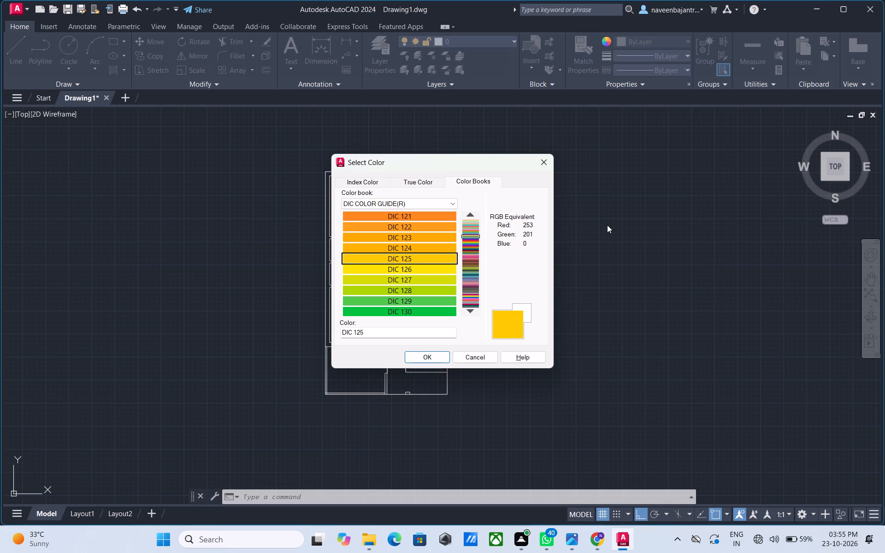
key("Down")
key("Down")
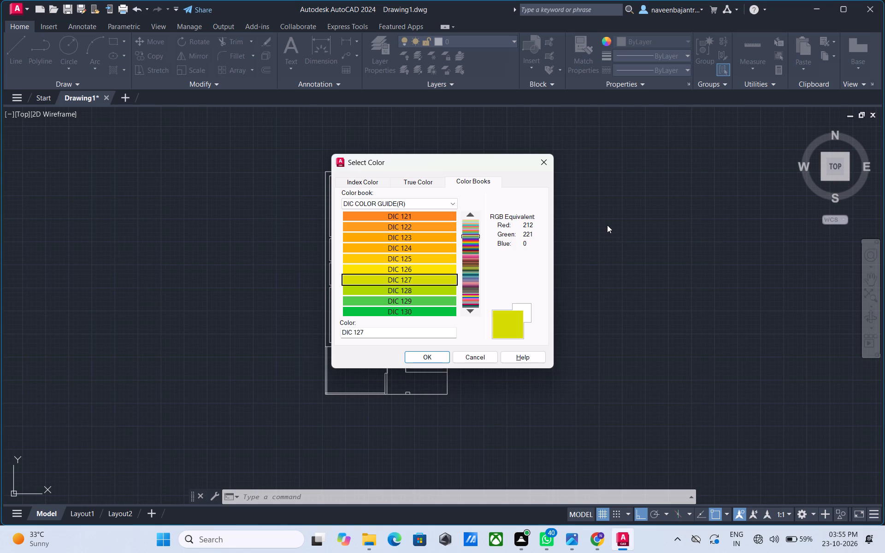
key("Down")
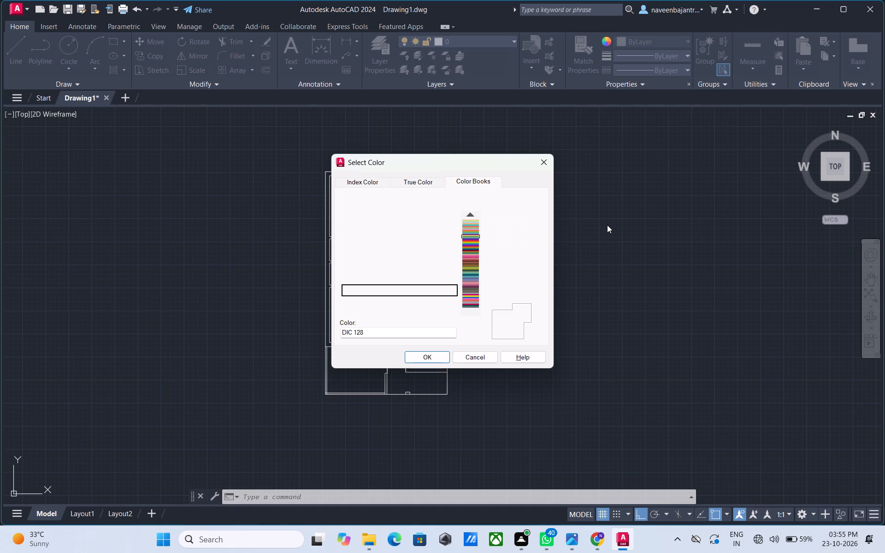
key("Down")
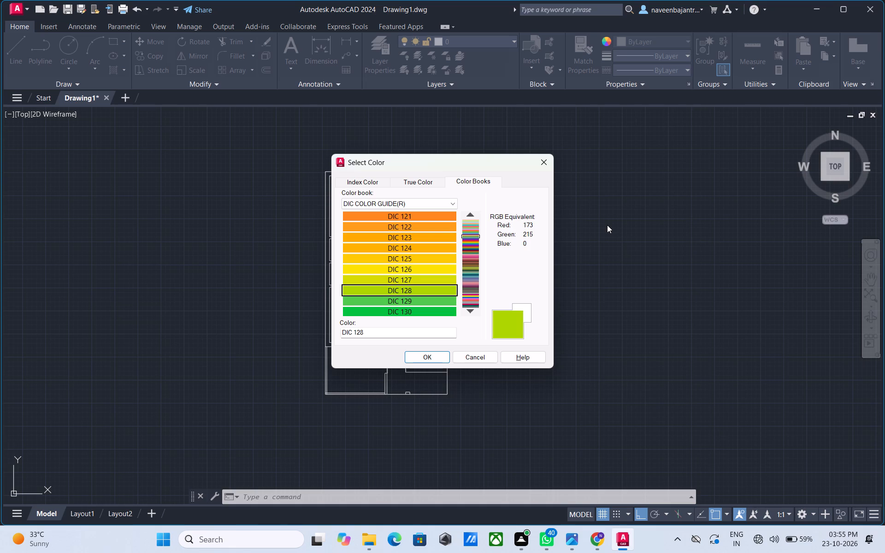
key("Down")
key("Down")
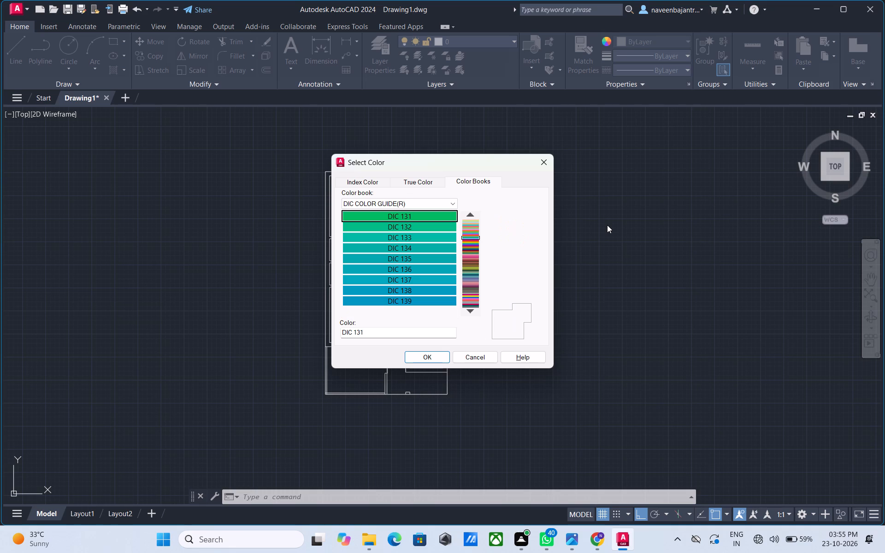
key("Down")
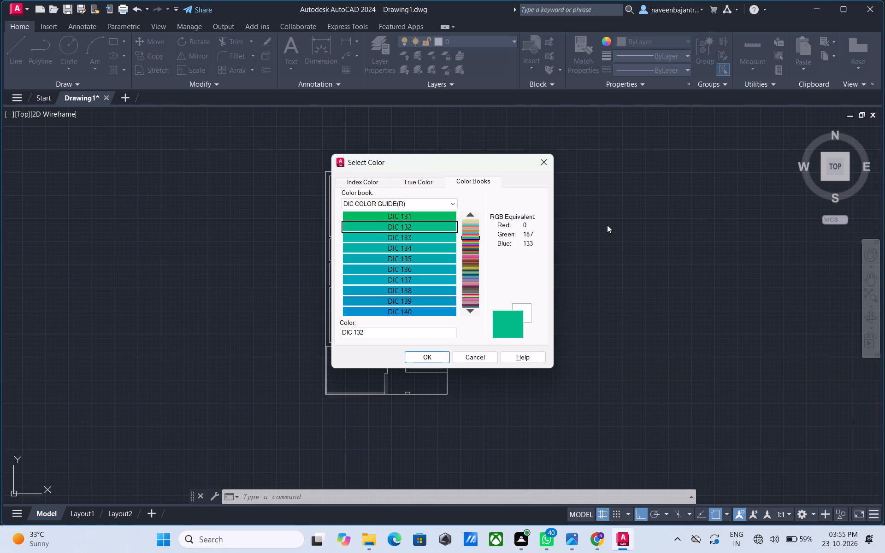
key("Down")
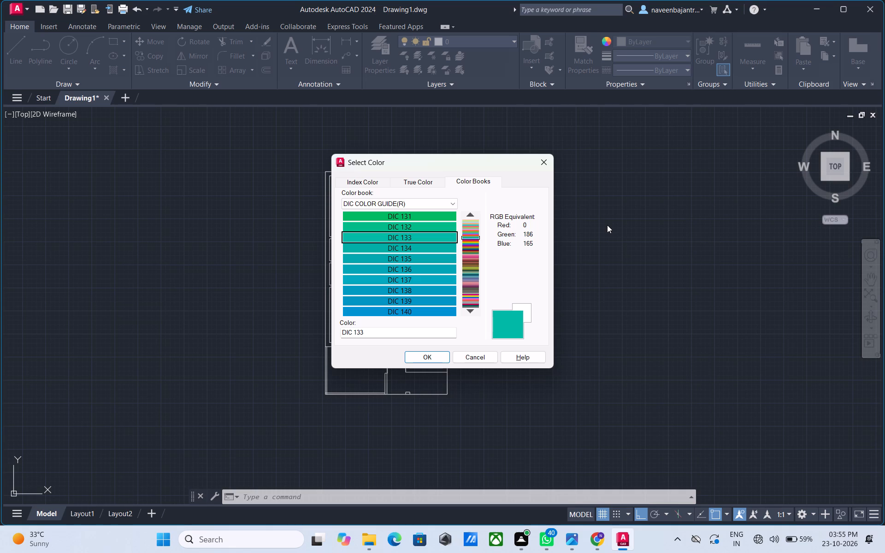
key("Down")
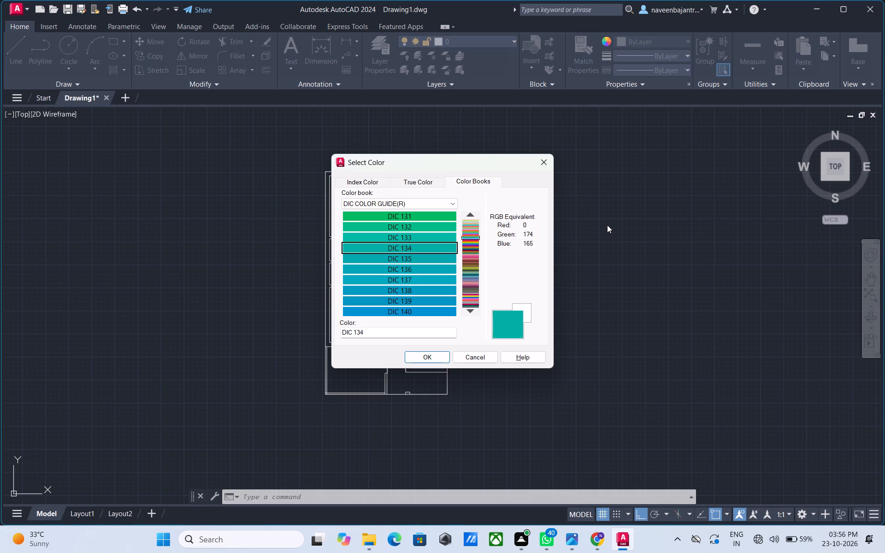
key("Down")
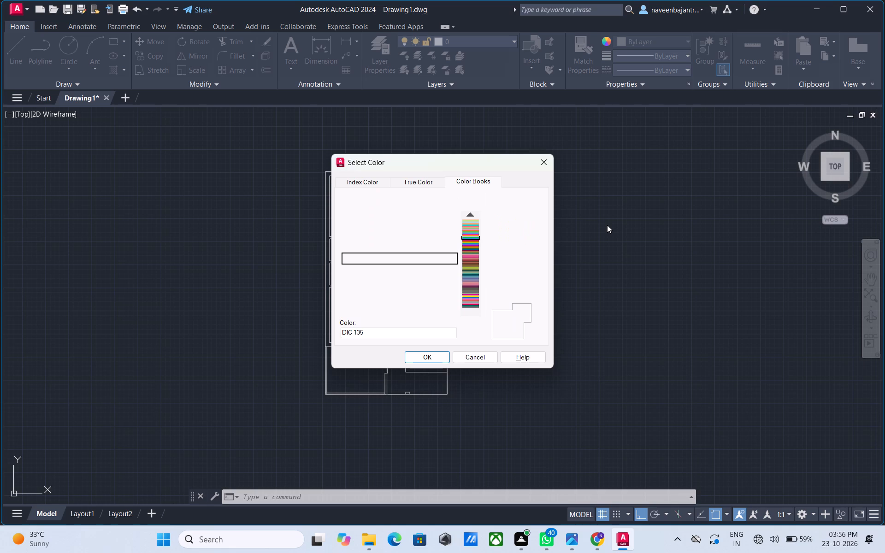
key("Down")
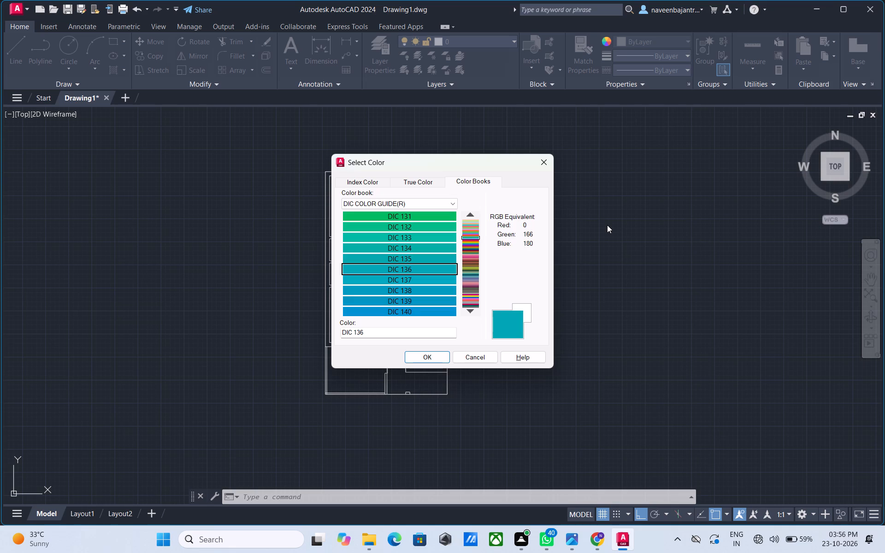
key("Down")
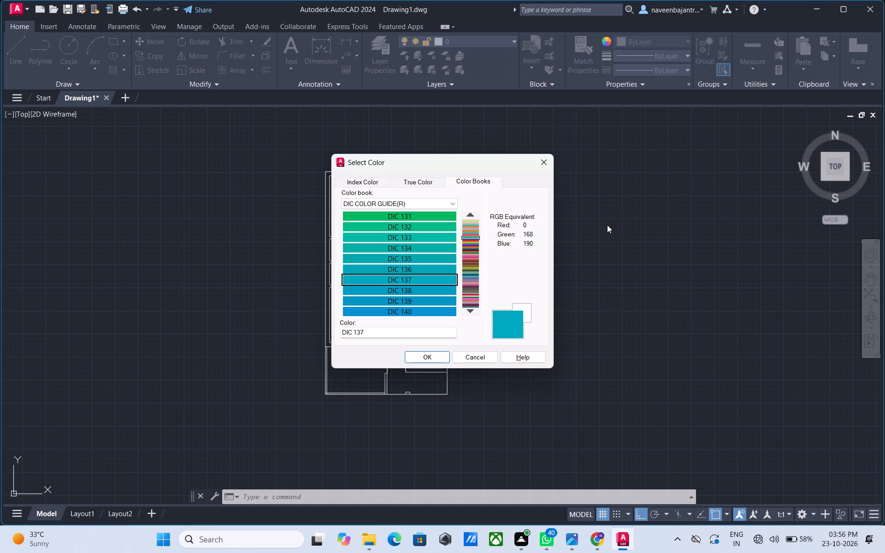
key("Down")
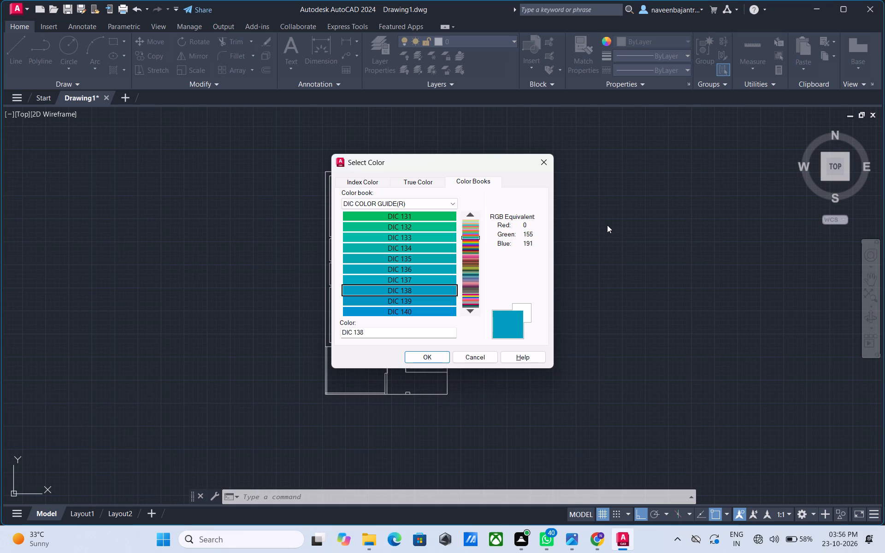
key("Down")
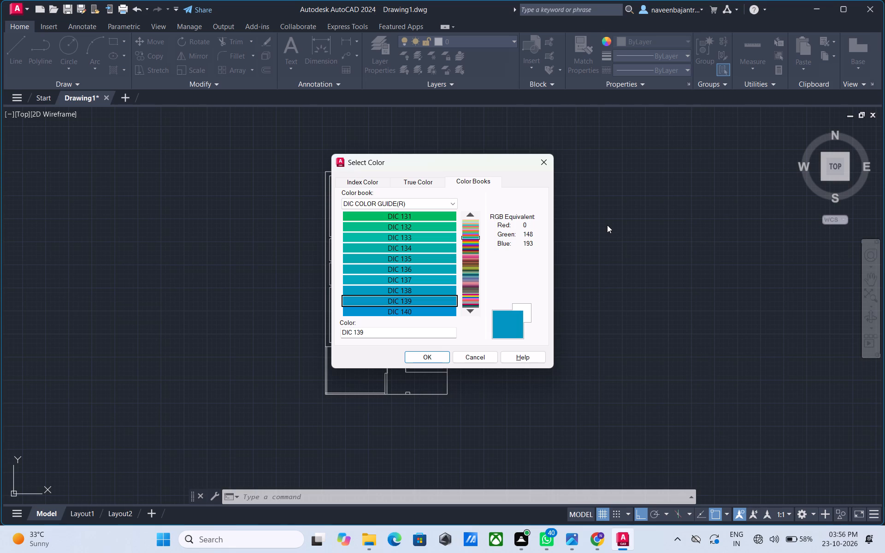
key("Down")
key("Down")
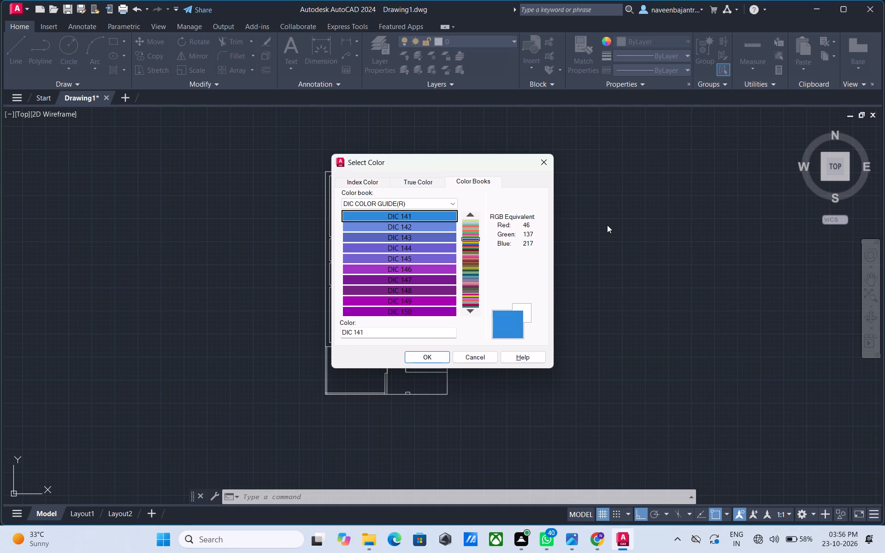
key("Down")
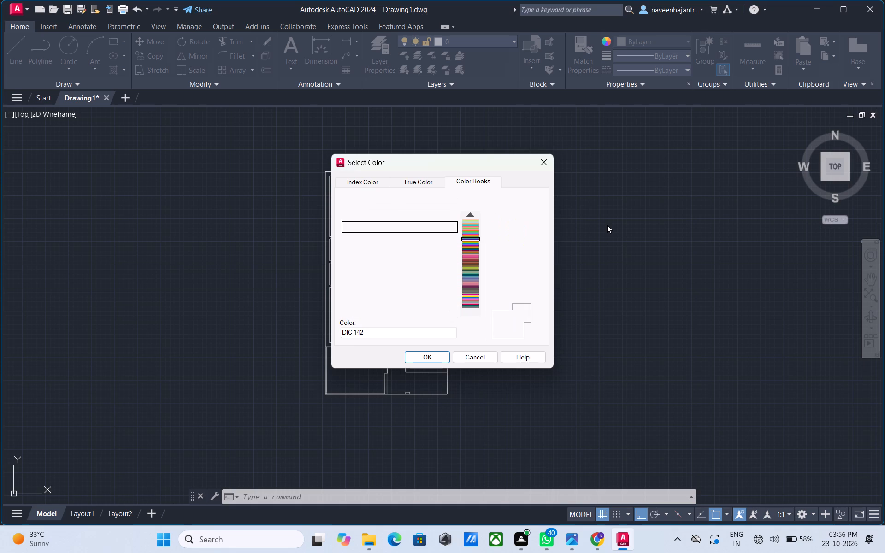
key("Down")
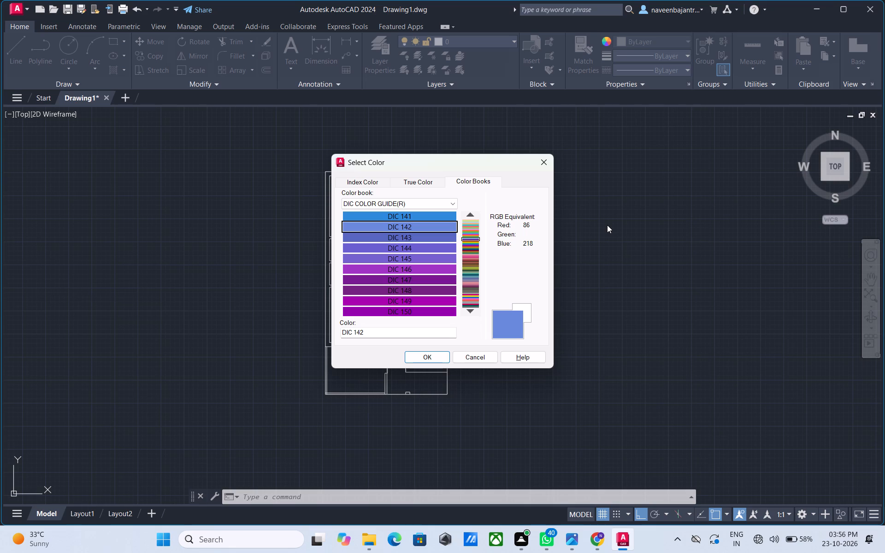
key("Down")
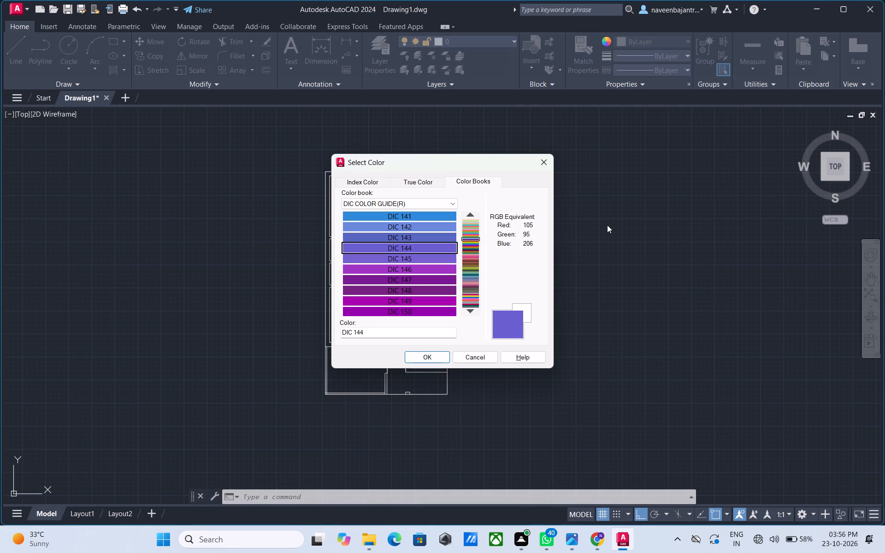
key("Down")
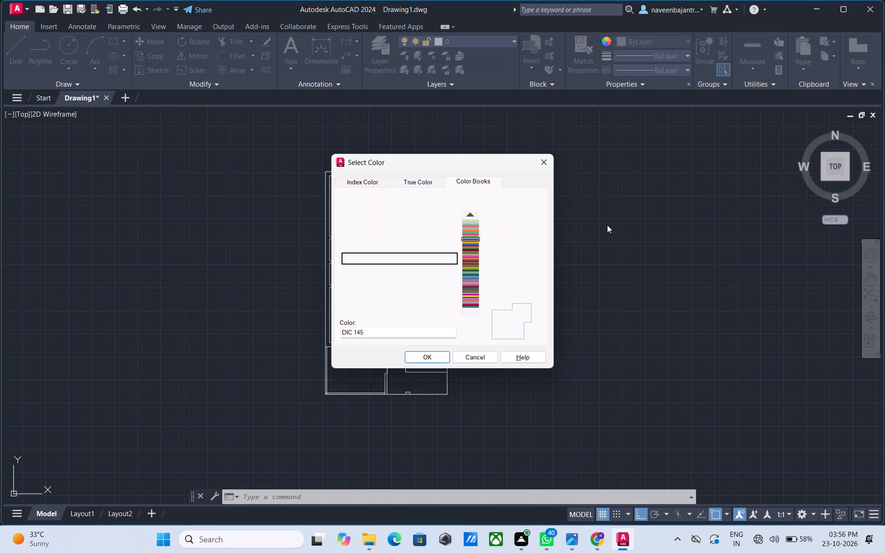
key("Down")
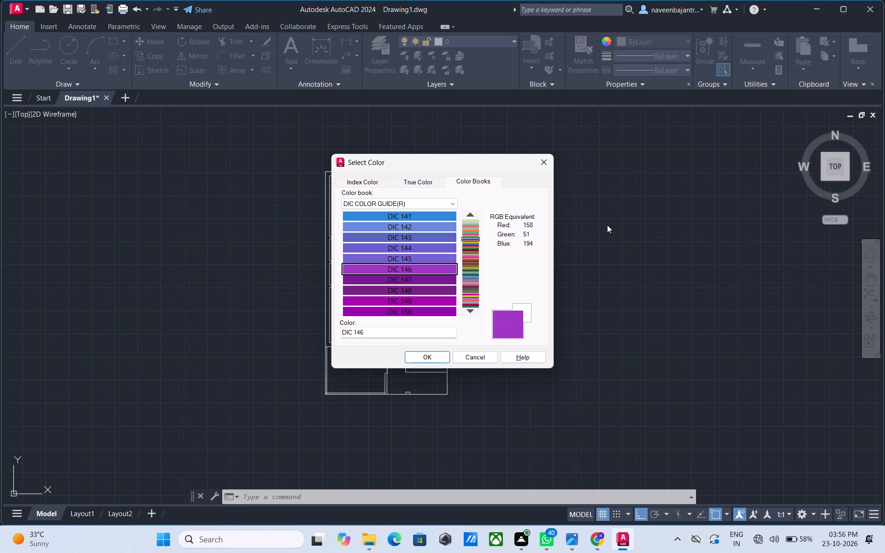
key("Down")
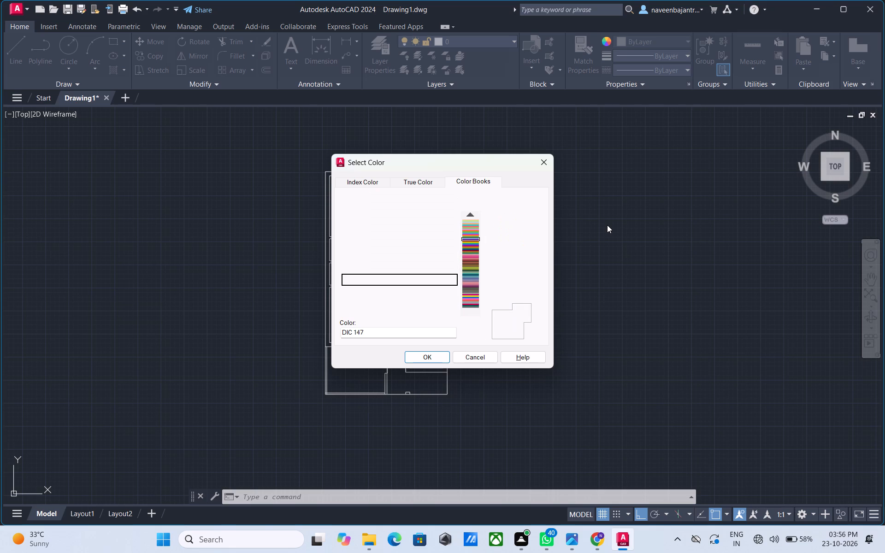
key("Down")
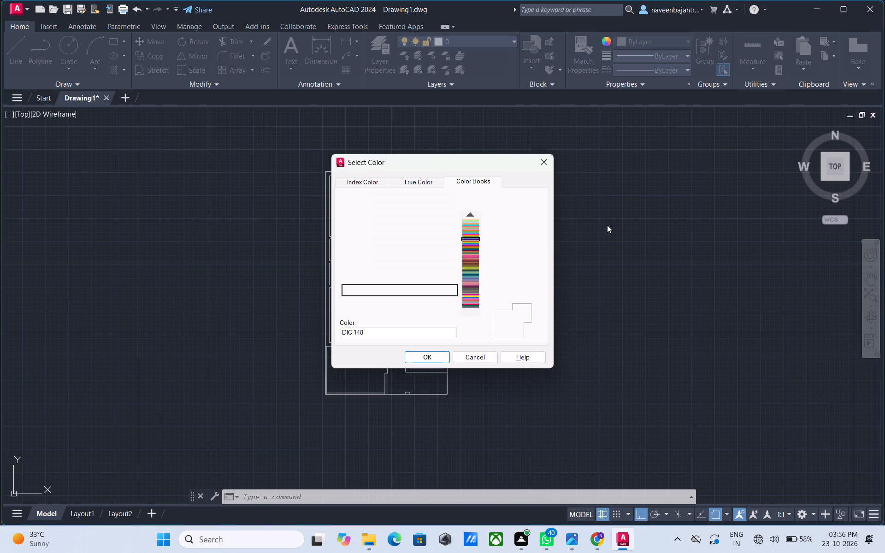
key("Down")
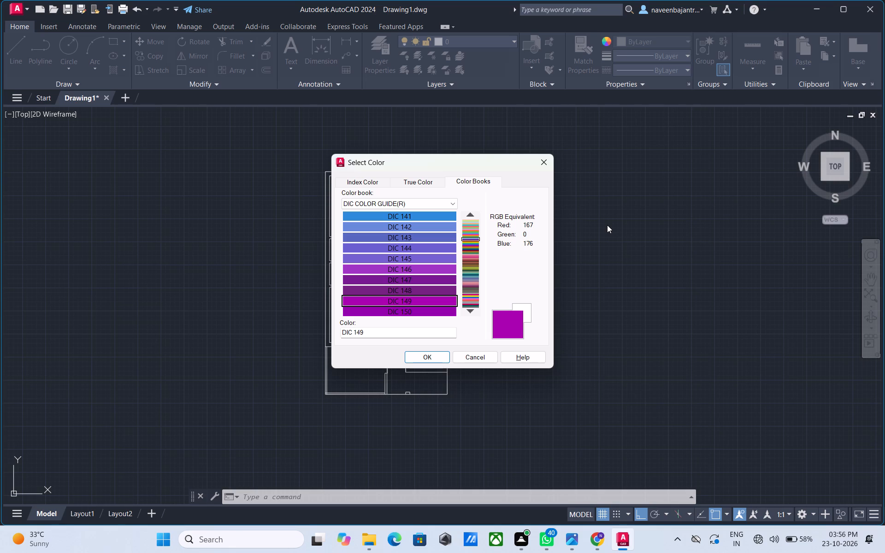
key("Down")
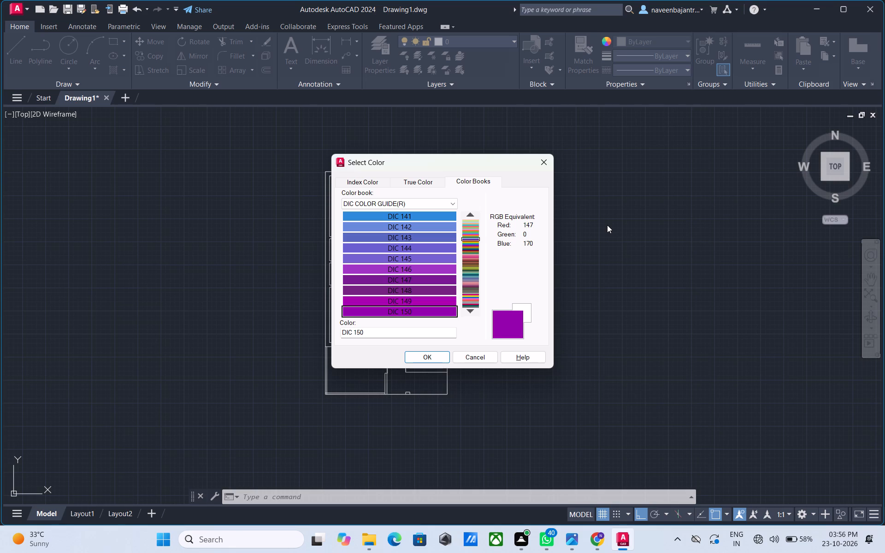
key("Down")
key("Down")
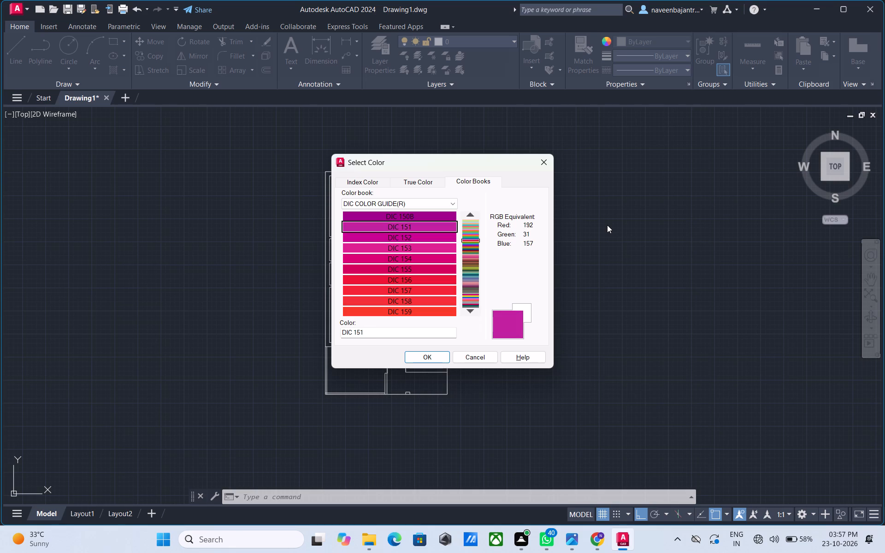
key("Down")
key("Down")
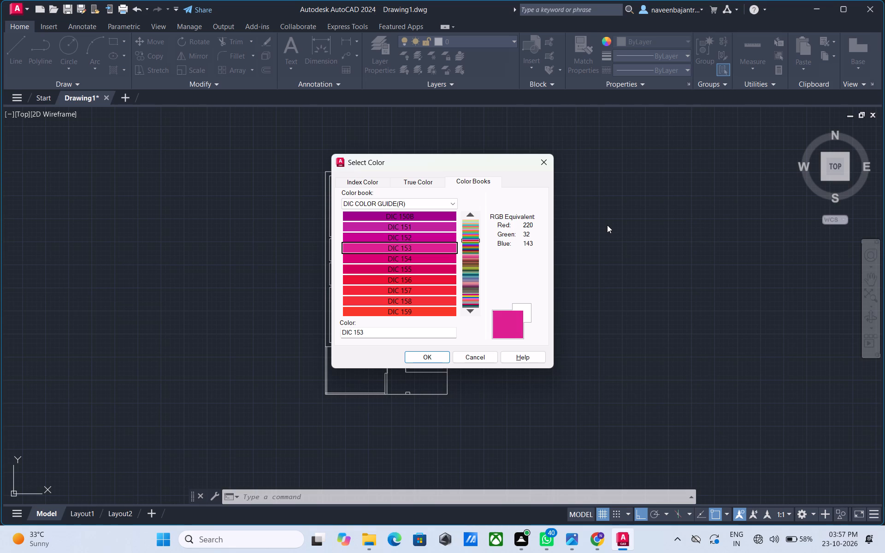
key("Down")
key("Down")
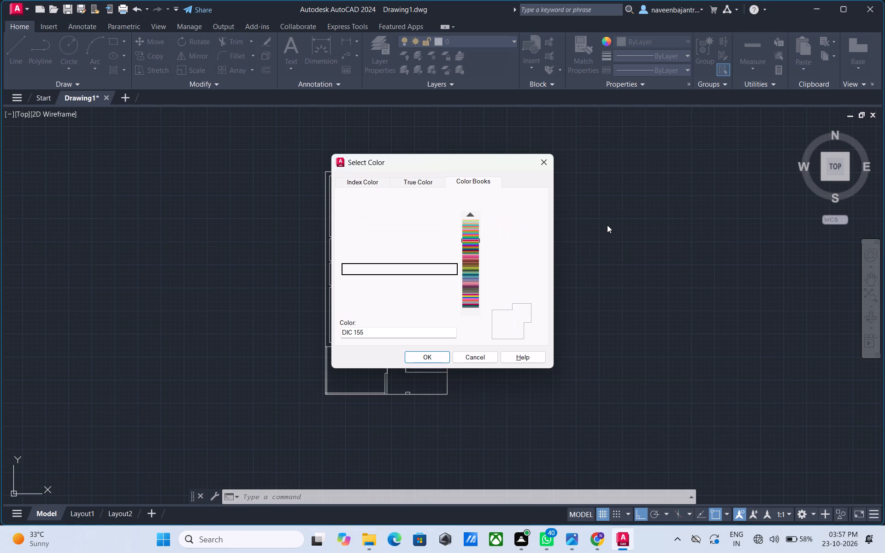
Continue browsing the DIC COLOR GUIDE(R) swatches from DIC 156 through DIC 187 for a new current object color.
key("Down")
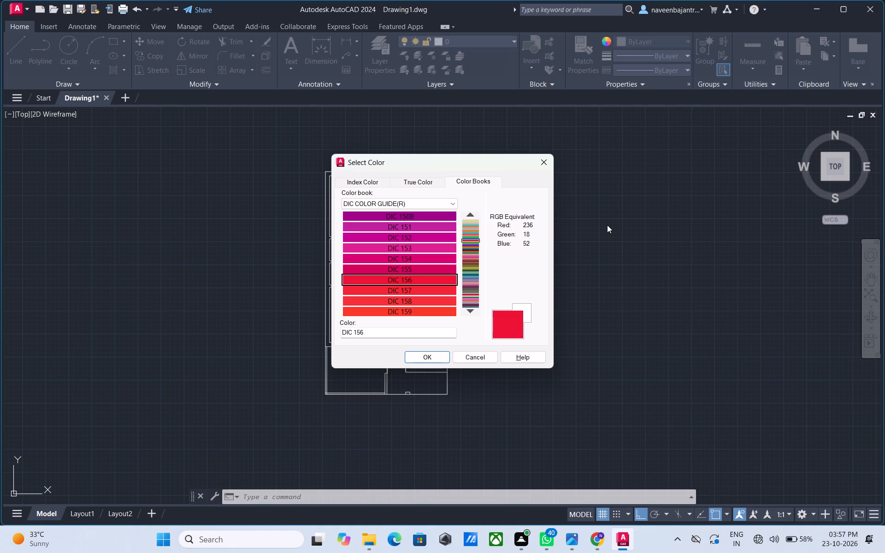
key("Down")
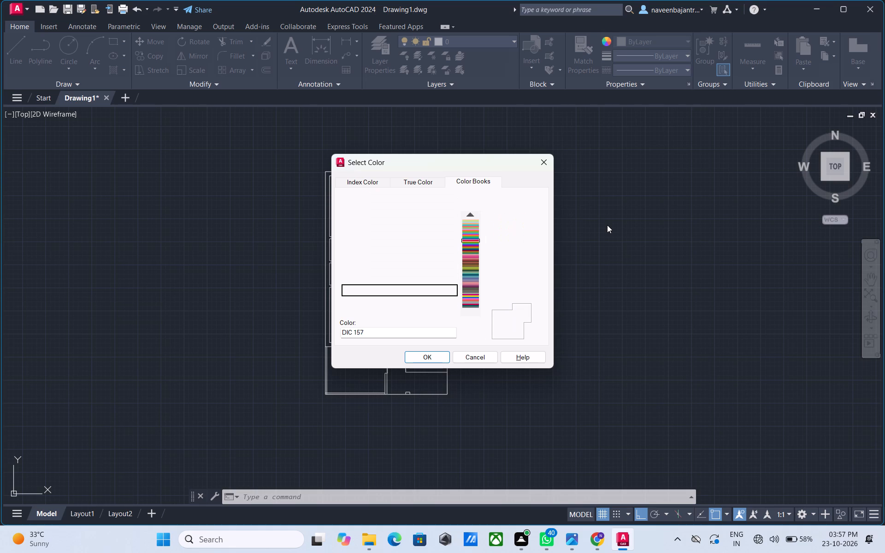
key("Down")
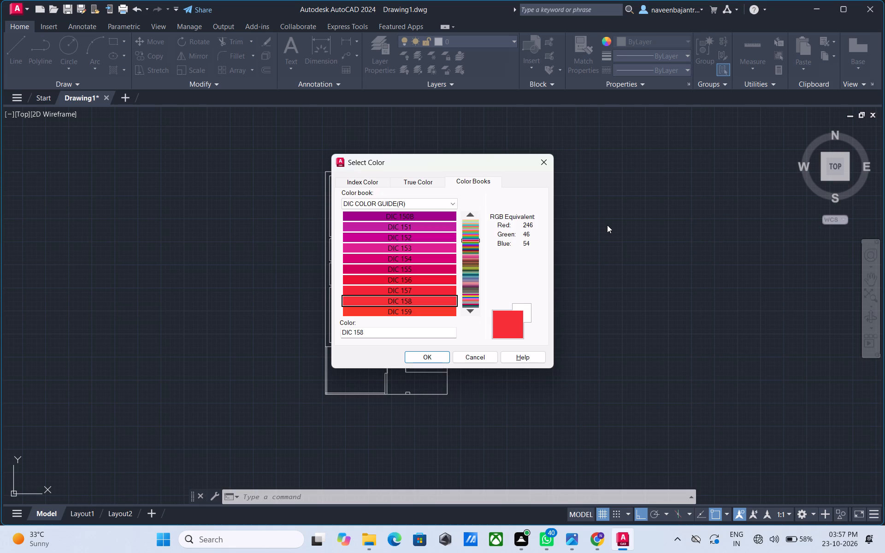
key("Down")
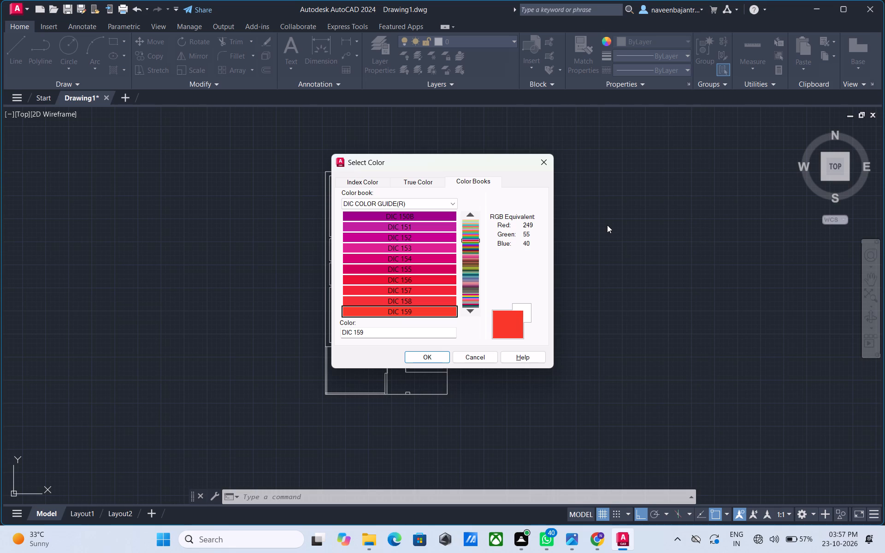
key("Down")
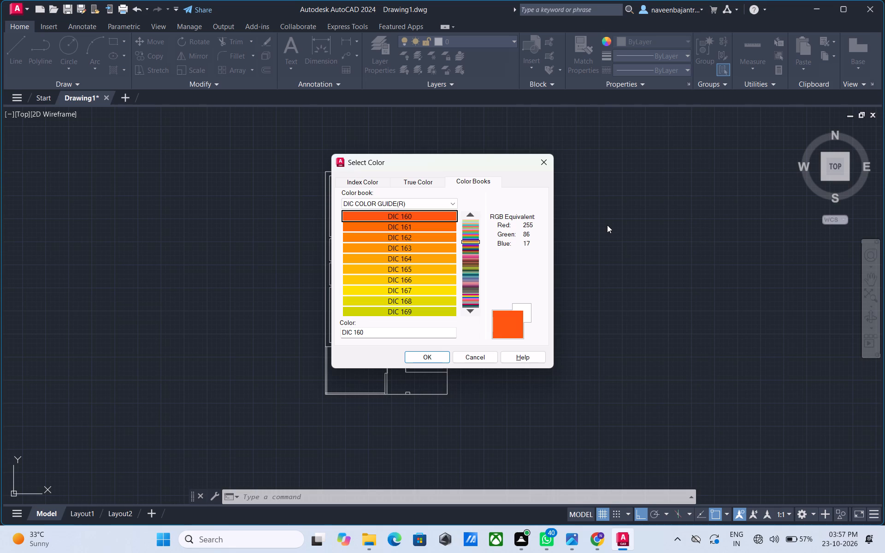
key("Down")
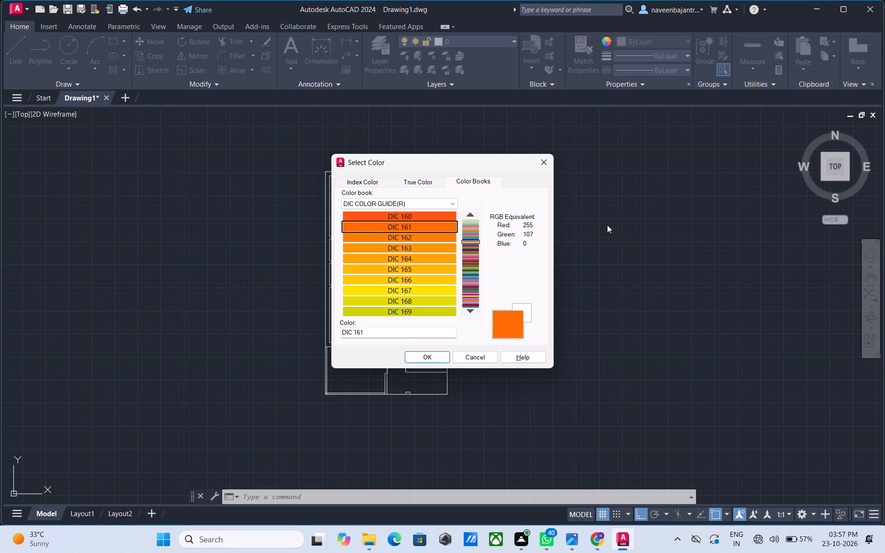
key("Down")
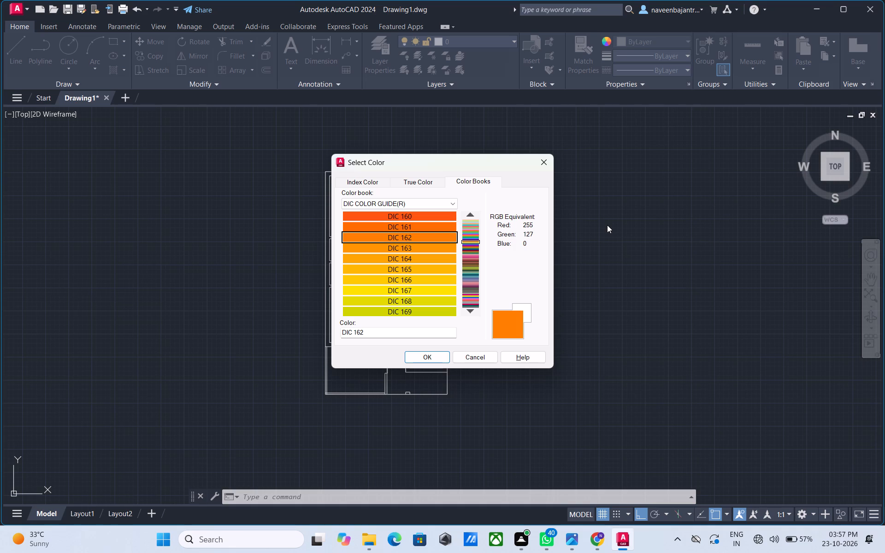
key("Down")
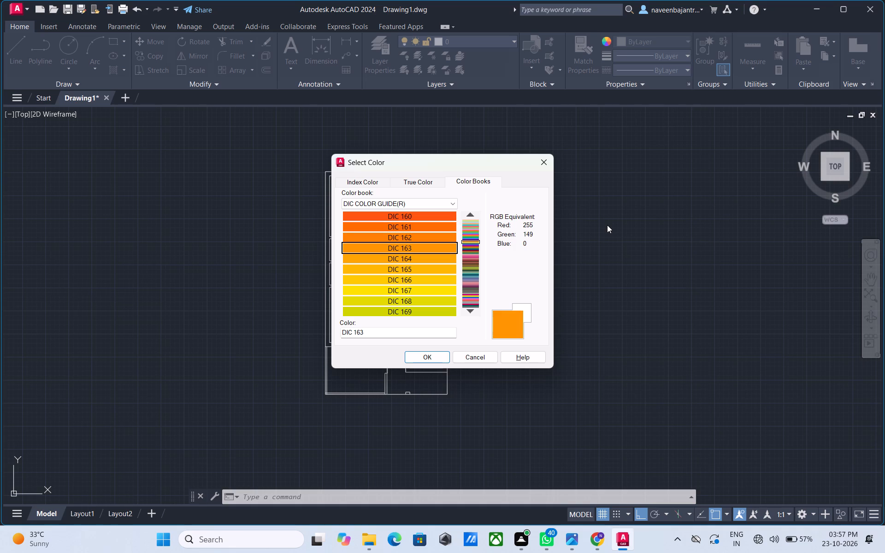
key("Down")
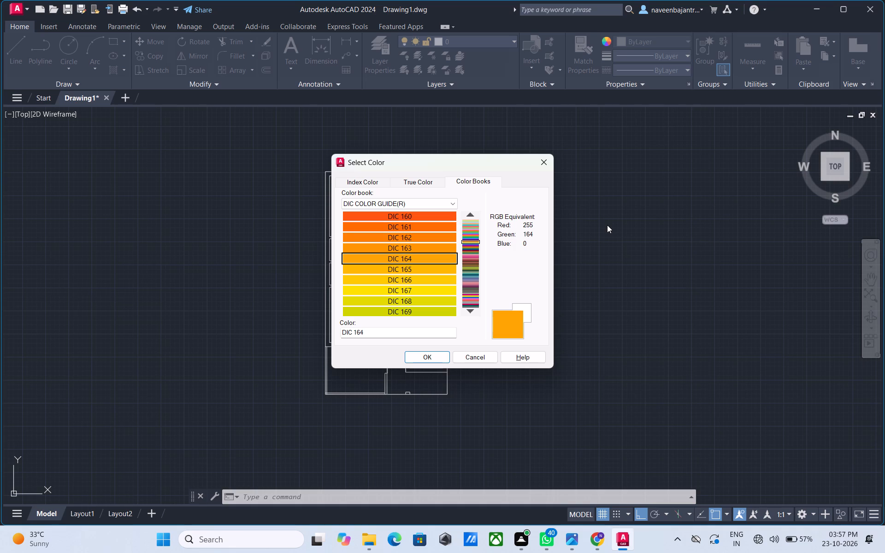
key("Down")
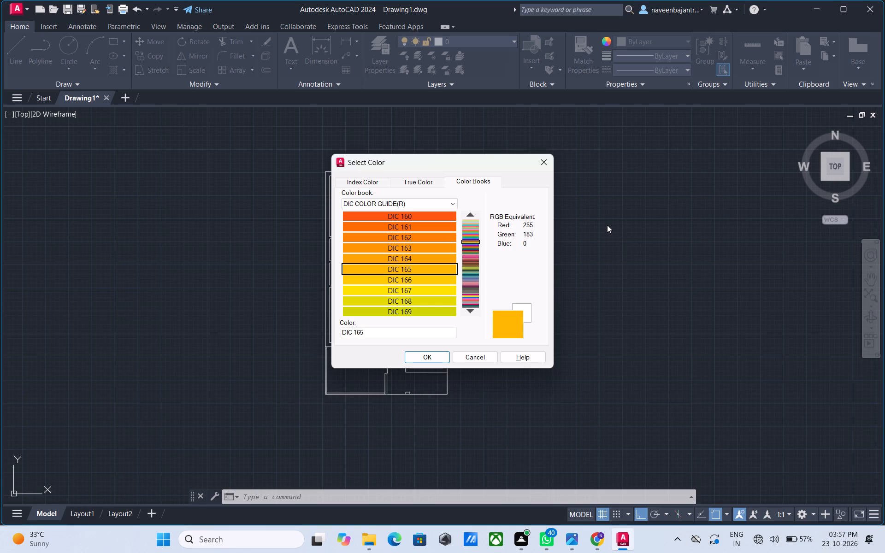
key("Down")
key("Down")
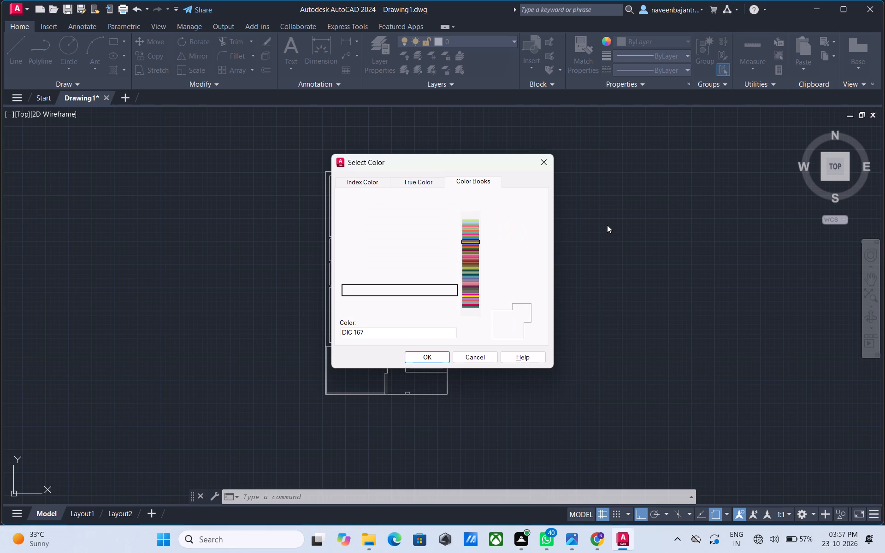
key("Down")
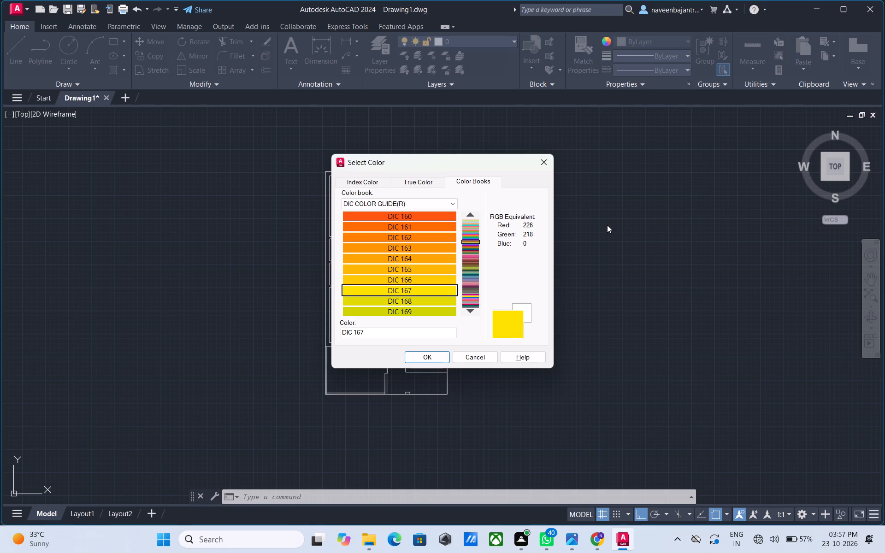
key("Down")
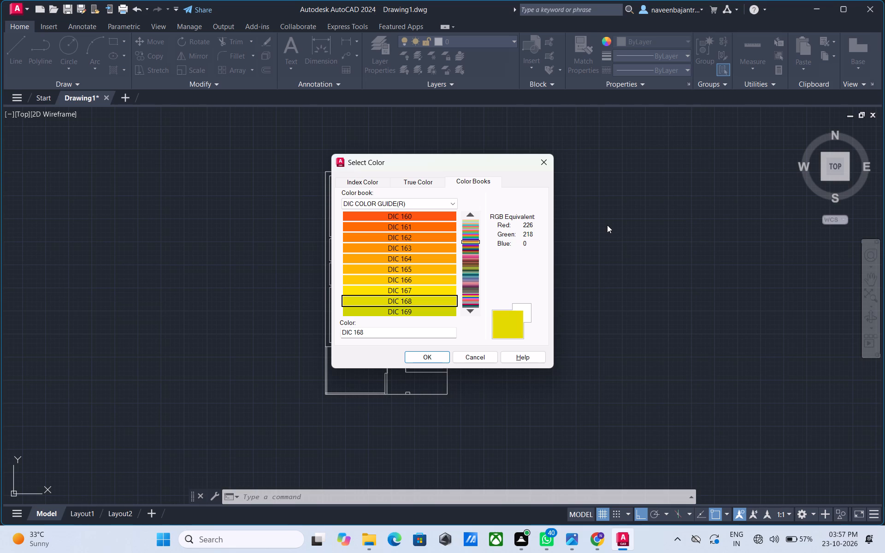
key("Down")
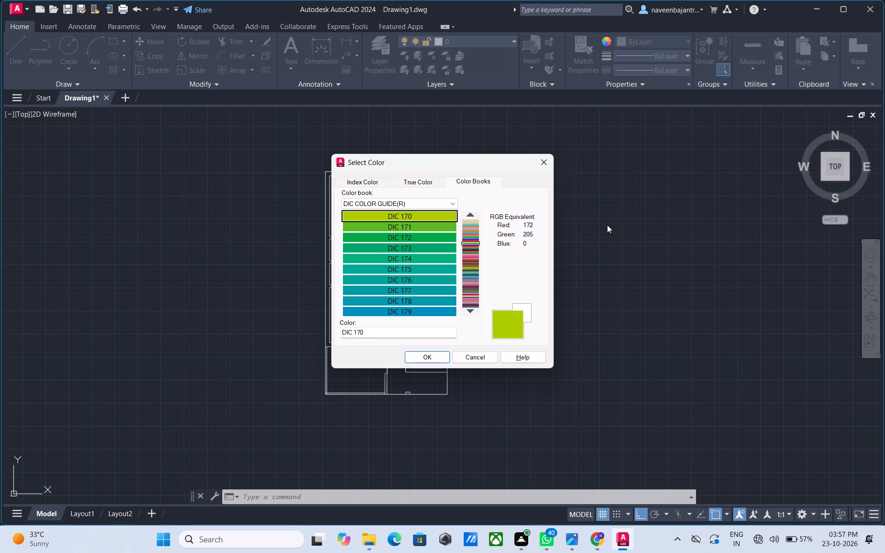
key("Down")
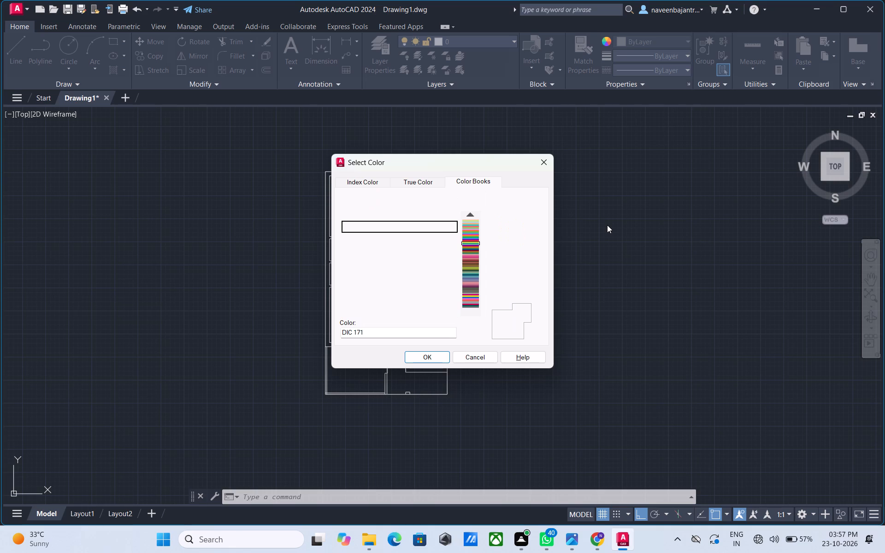
key("Down")
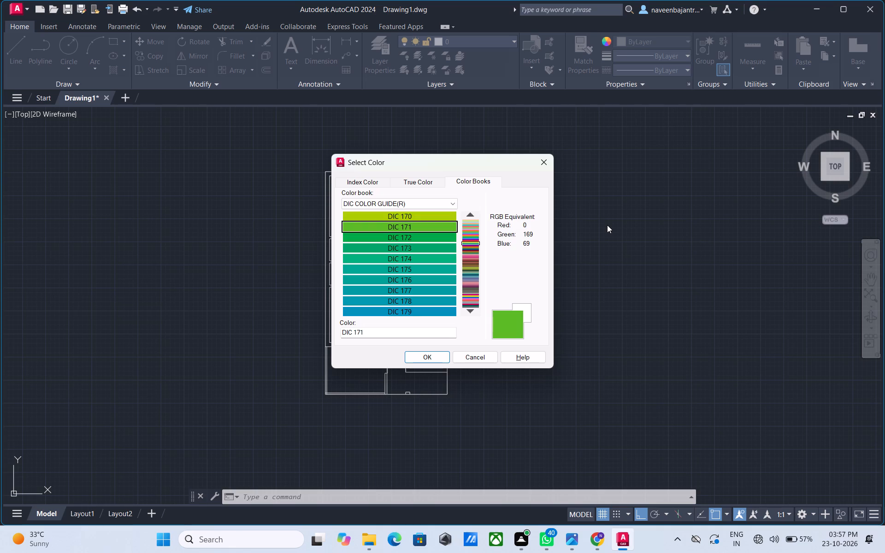
key("Down")
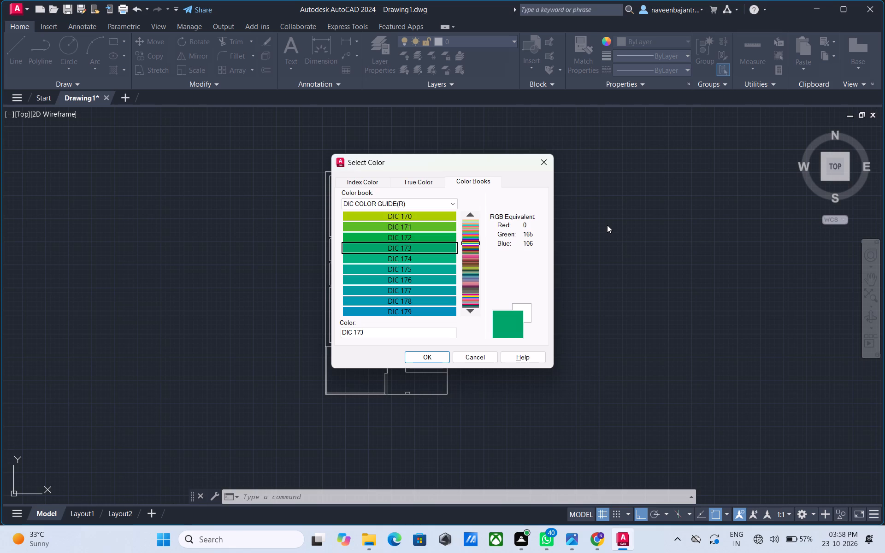
key("Down")
key("Down")
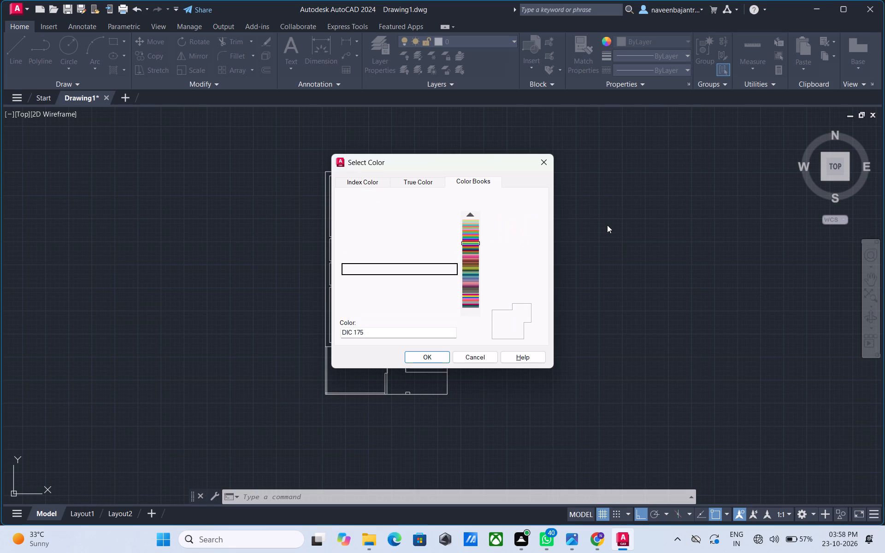
key("Down")
key("Down")
key("Down")
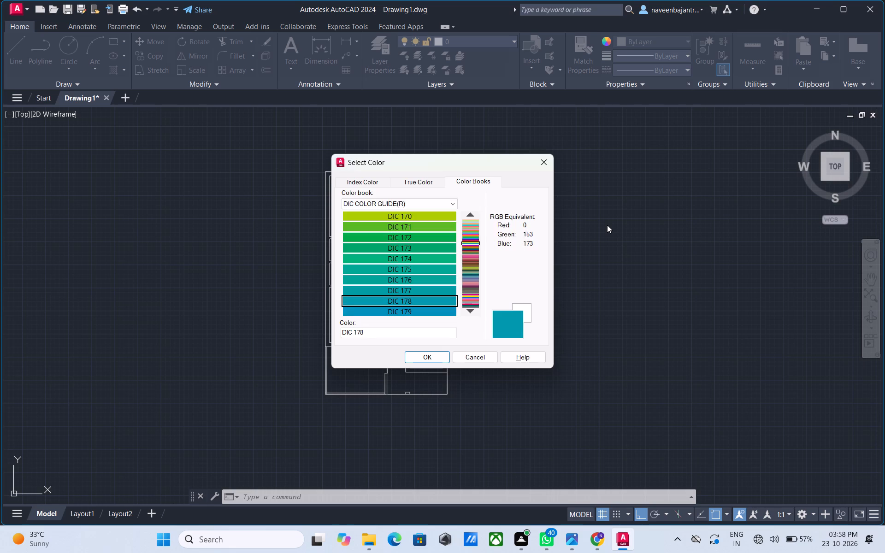
key("Down")
key("Down")
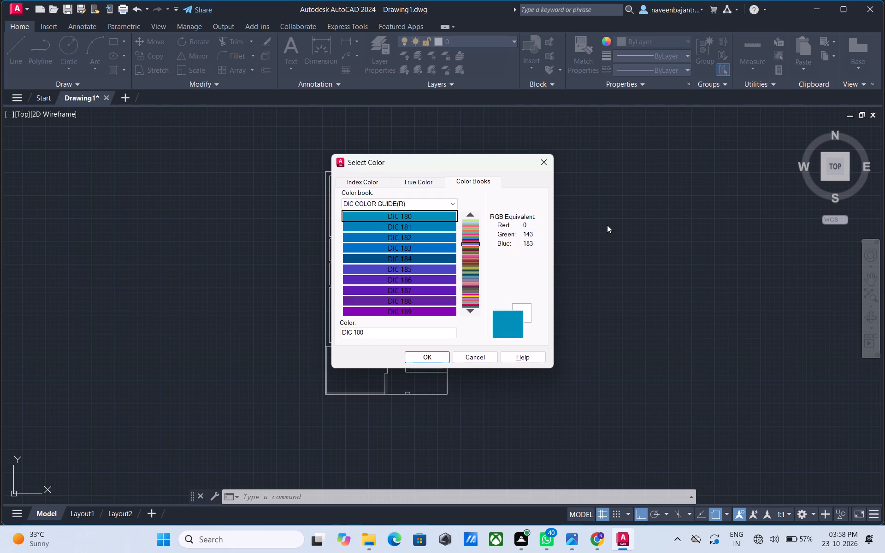
key("Down")
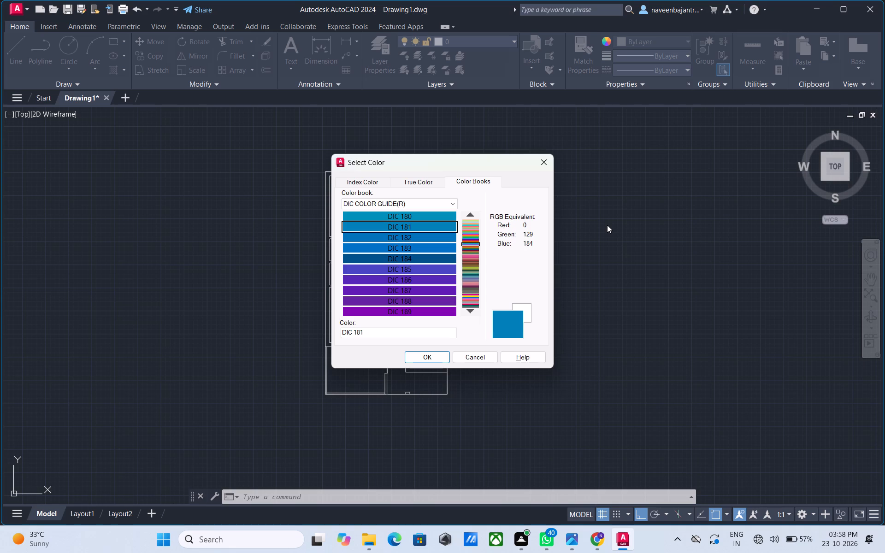
key("Down")
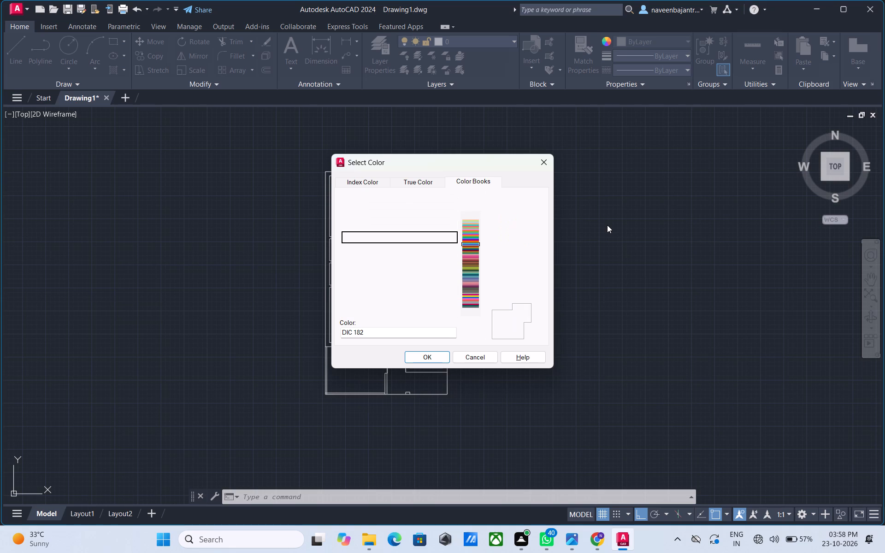
key("Down")
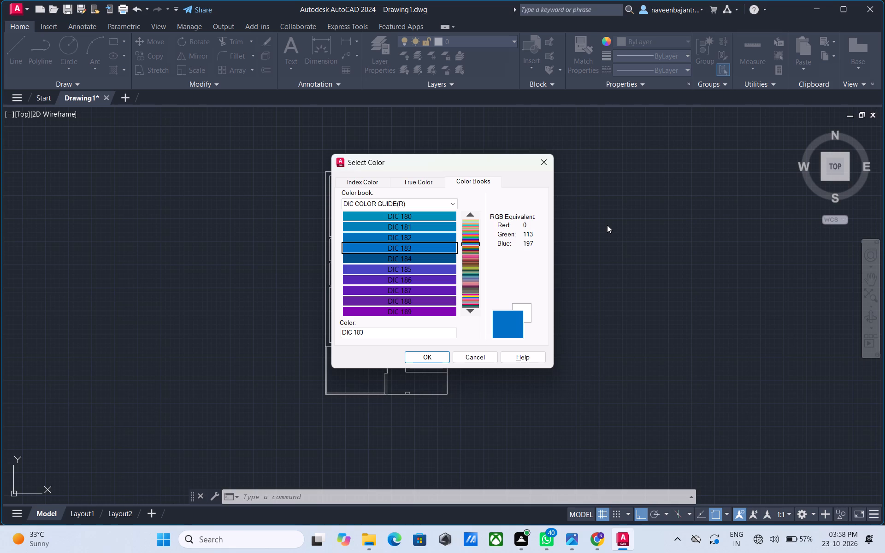
key("Down")
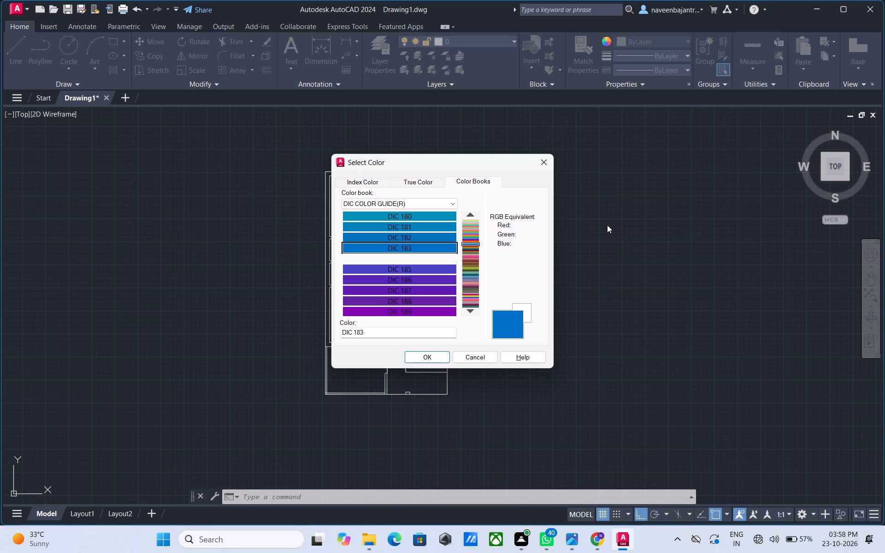
key("Down")
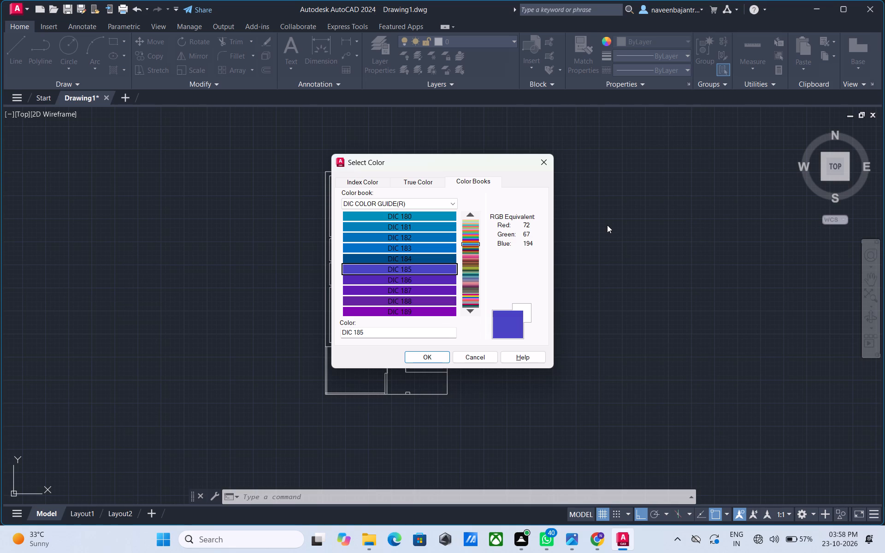
key("Down")
key("Down")
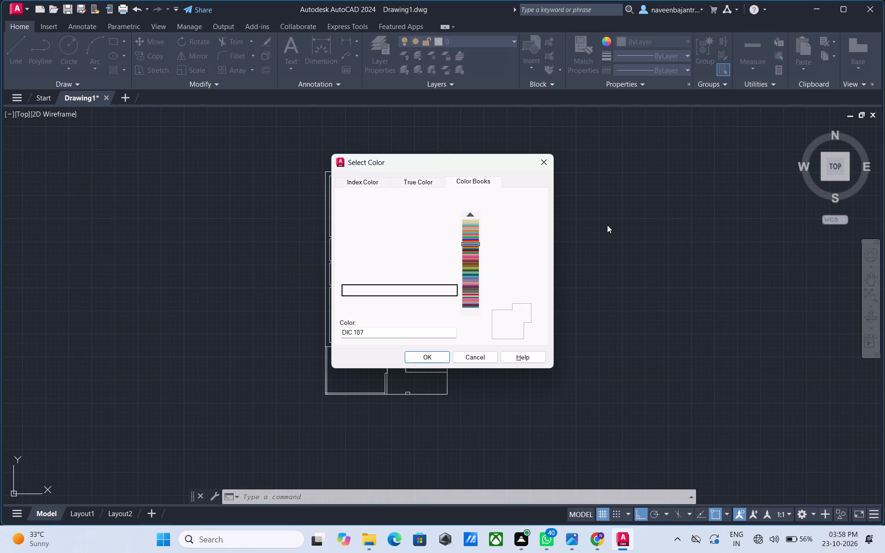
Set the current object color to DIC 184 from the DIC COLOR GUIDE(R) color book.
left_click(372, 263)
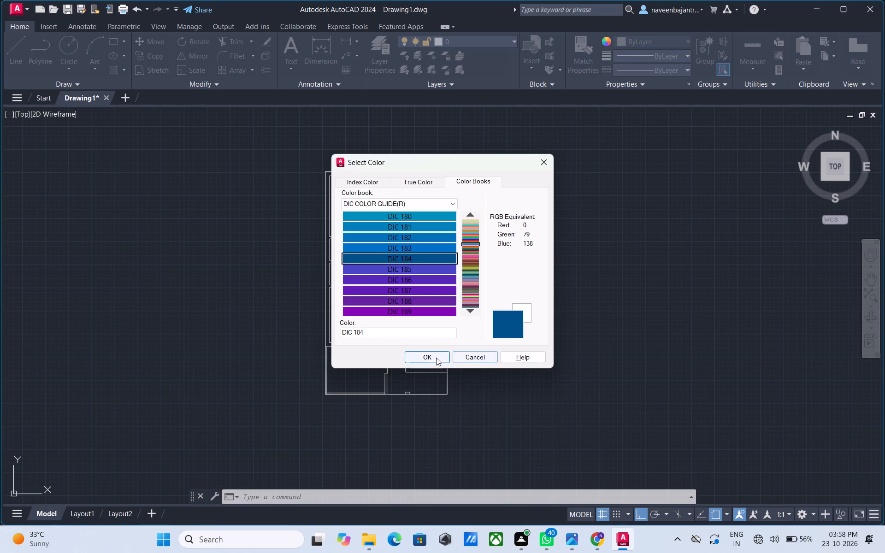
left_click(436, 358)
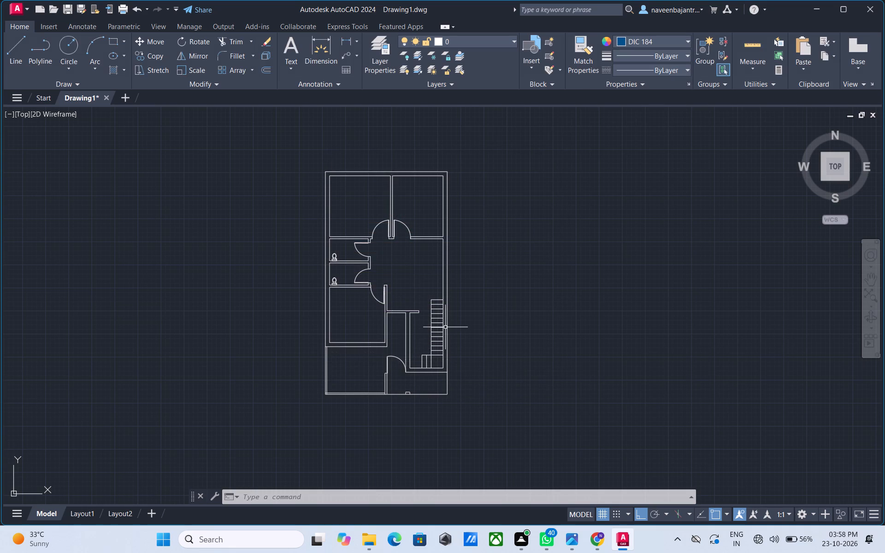
Set the current object color to ByLayer.
left_click(633, 42)
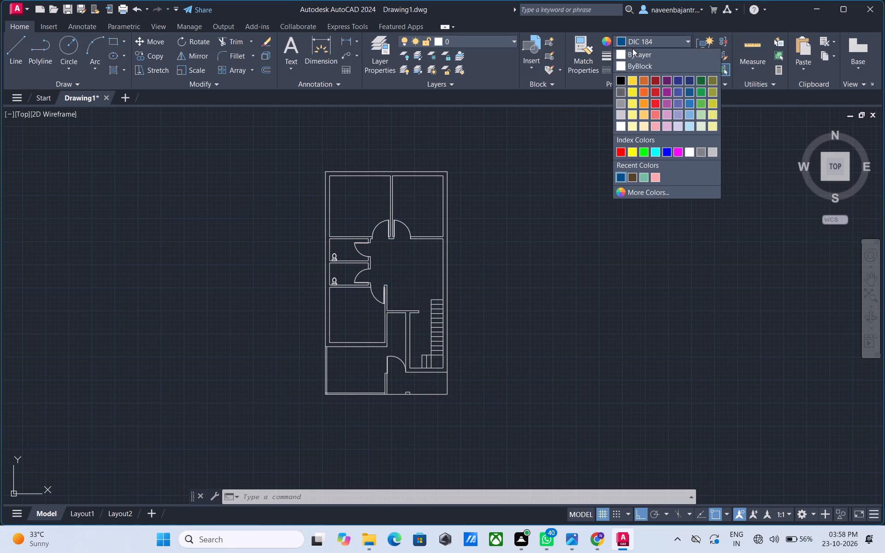
left_click(631, 57)
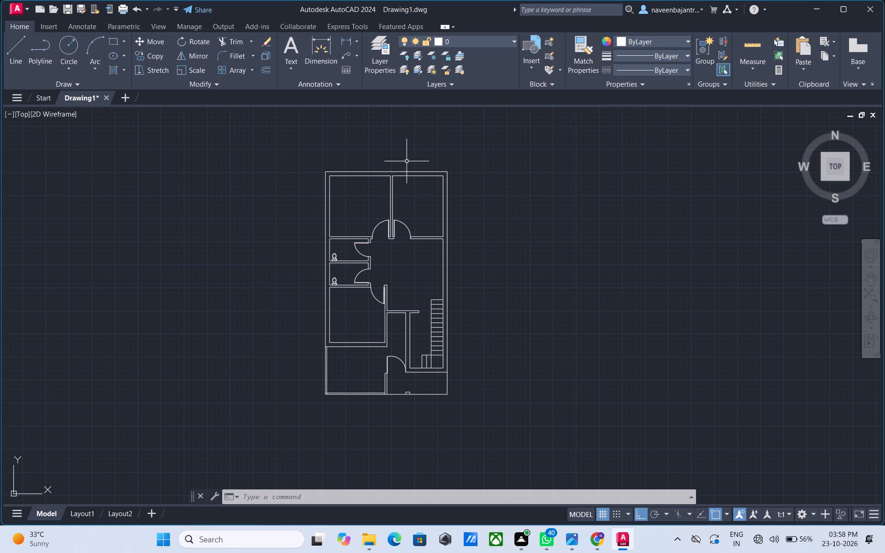
Draw a line across the north exterior wall at the northeast room's midpoint and trim the part extending beyond the wall.
scroll(409, 152, "up", 2)
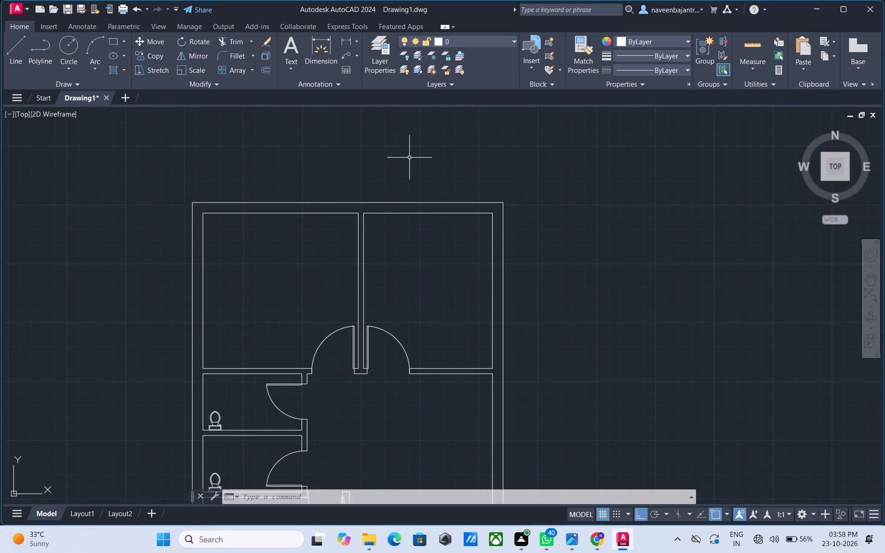
key("Escape")
type("l")
key("space")
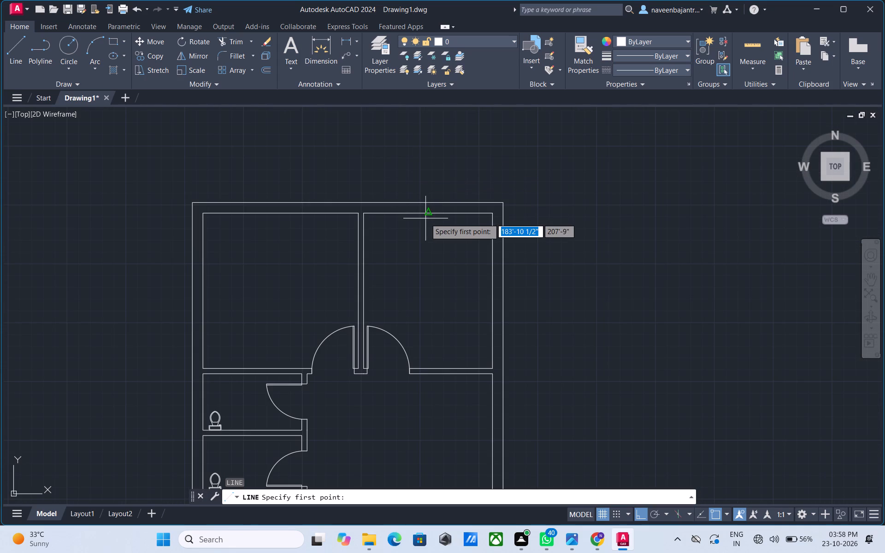
left_click(429, 214)
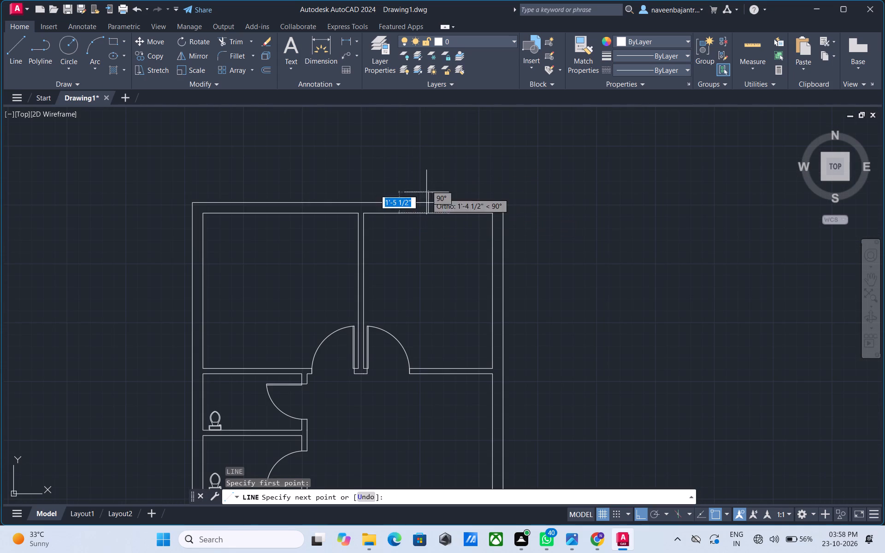
left_click(426, 190)
key("Escape")
type("tr")
key("space")
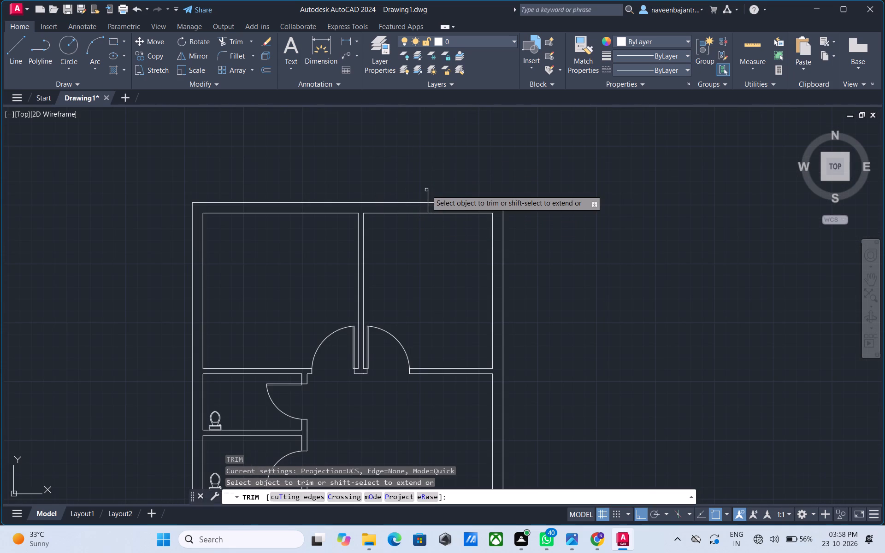
left_click(426, 190)
key("Escape")
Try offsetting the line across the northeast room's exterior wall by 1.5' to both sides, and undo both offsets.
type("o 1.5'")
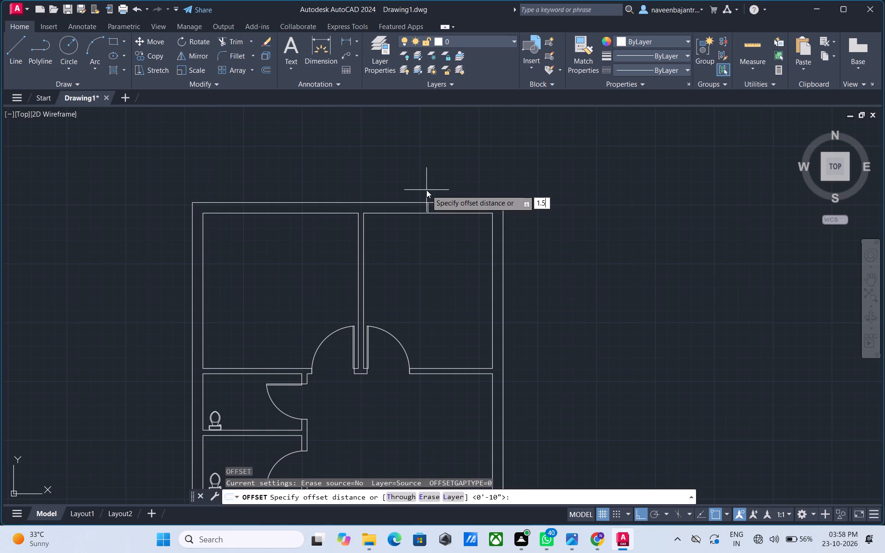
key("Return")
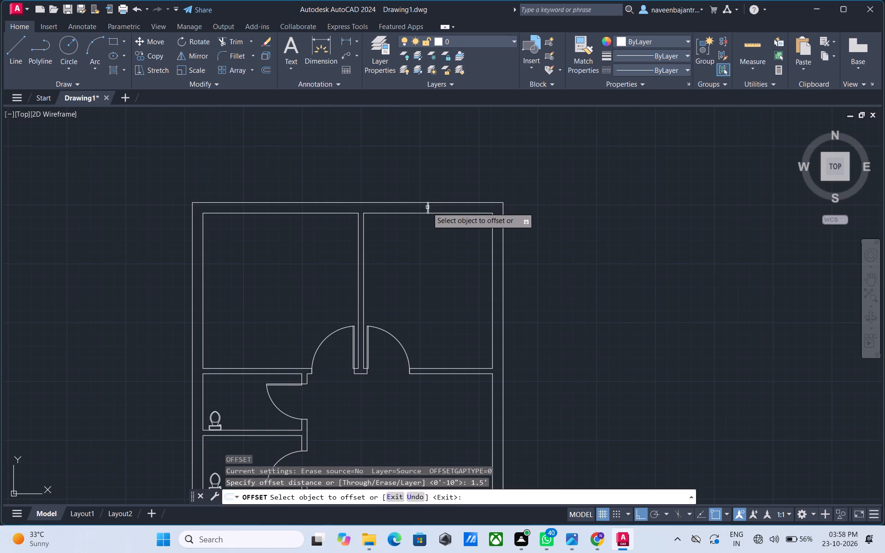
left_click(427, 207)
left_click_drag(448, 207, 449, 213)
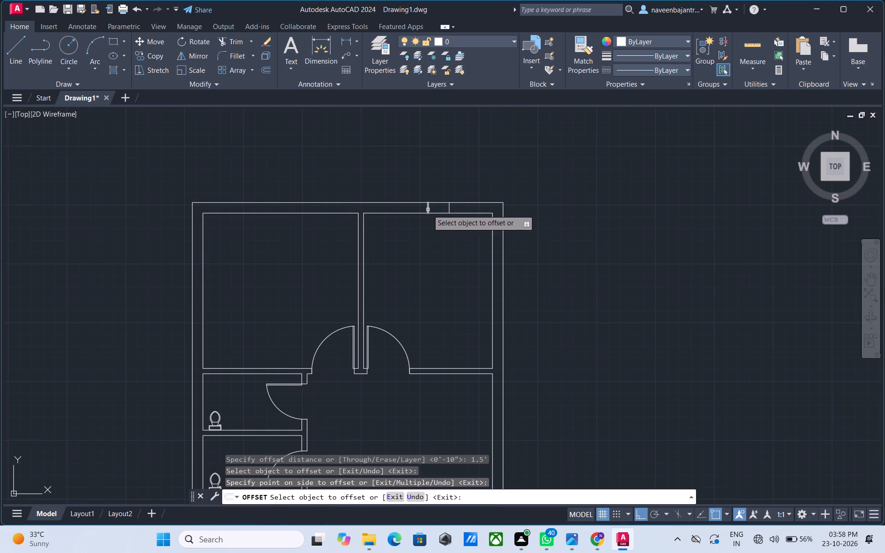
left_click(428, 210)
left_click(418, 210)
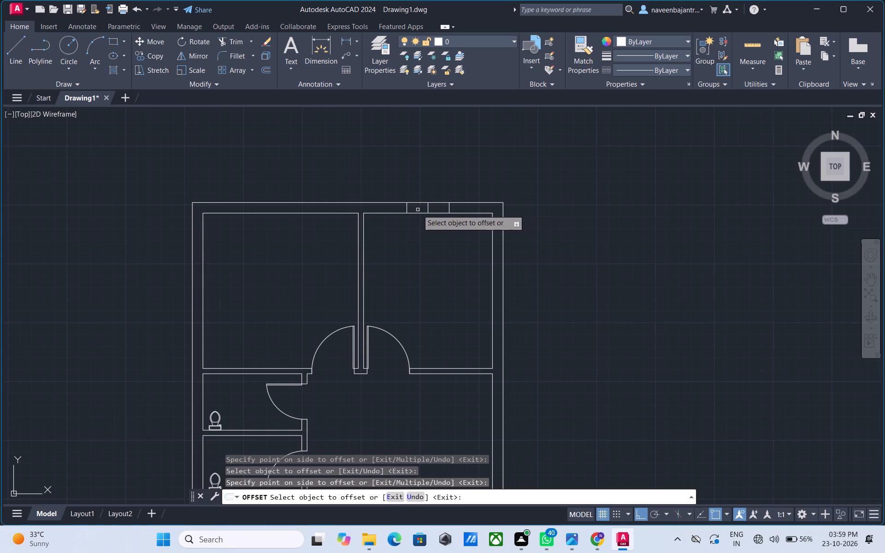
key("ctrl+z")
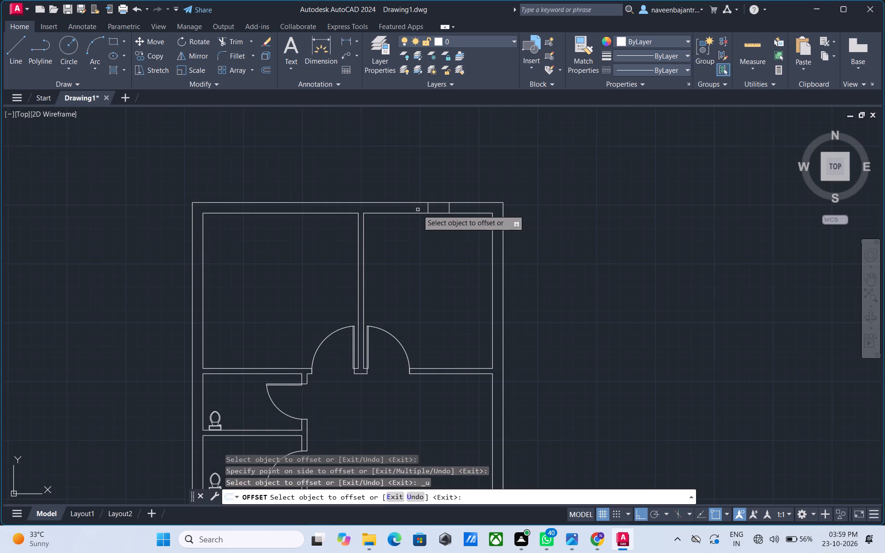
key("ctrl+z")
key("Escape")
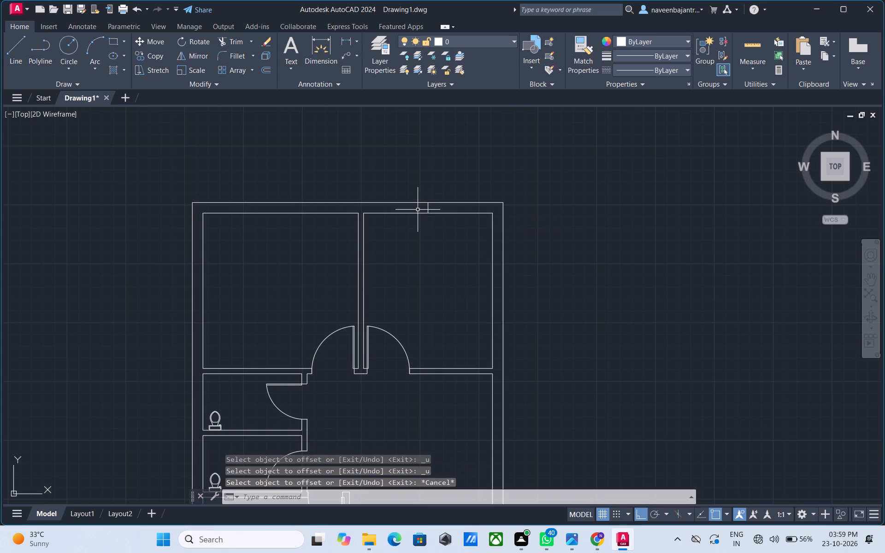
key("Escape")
Offset the line across the northeast room's north wall by 2' to each side for the window jambs.
type("o 2'")
key("Return")
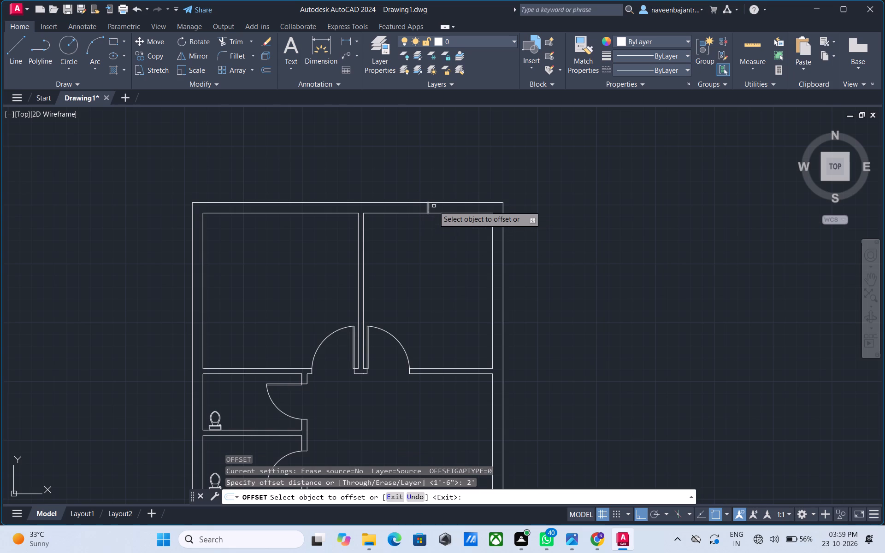
left_click(427, 209)
left_click(439, 209)
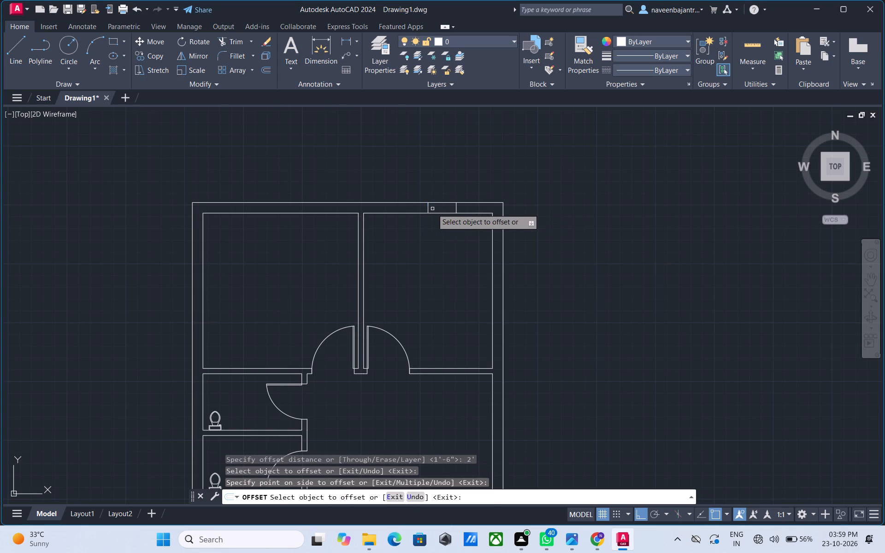
left_click(428, 209)
left_click(411, 209)
key("Escape")
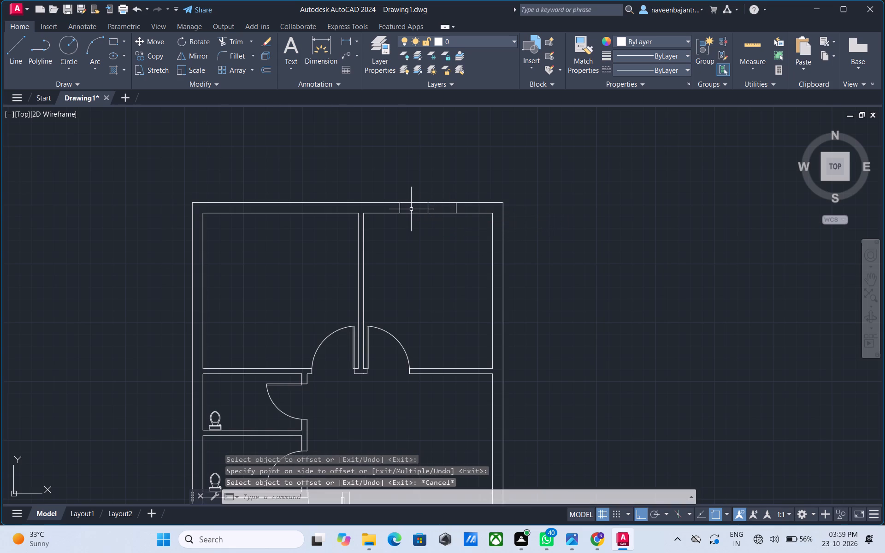
Trim away the centre line between the northeast room's window jambs and join the jamb midpoints with a line.
type("tr")
key("space")
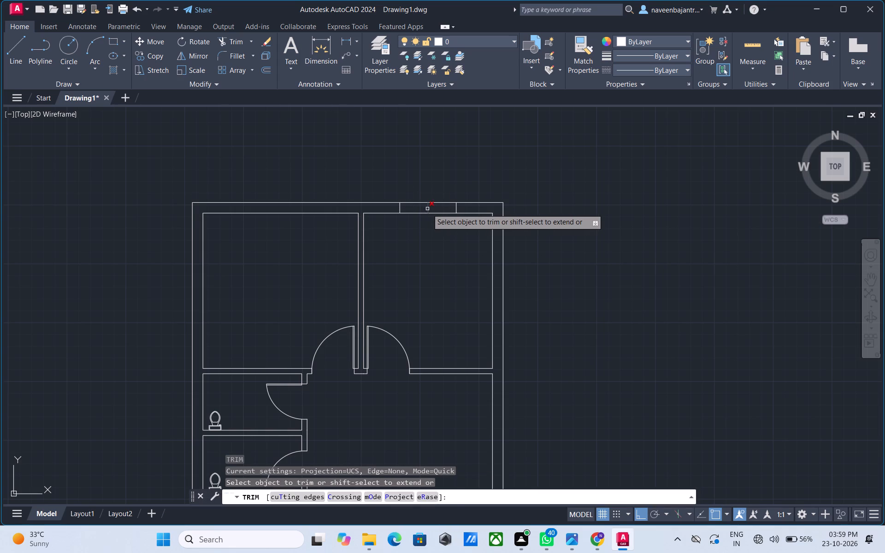
left_click(427, 209)
key("Escape")
type("l")
key("space")
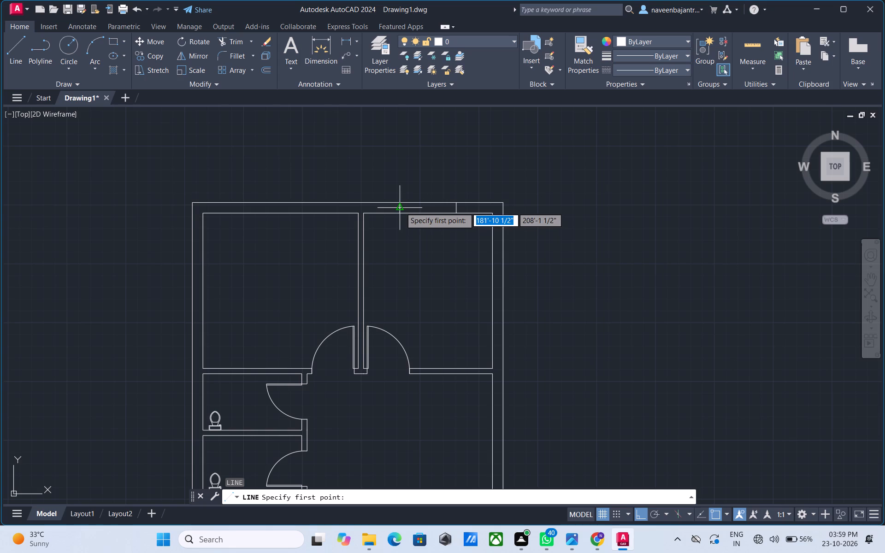
left_click(401, 207)
left_click(455, 206)
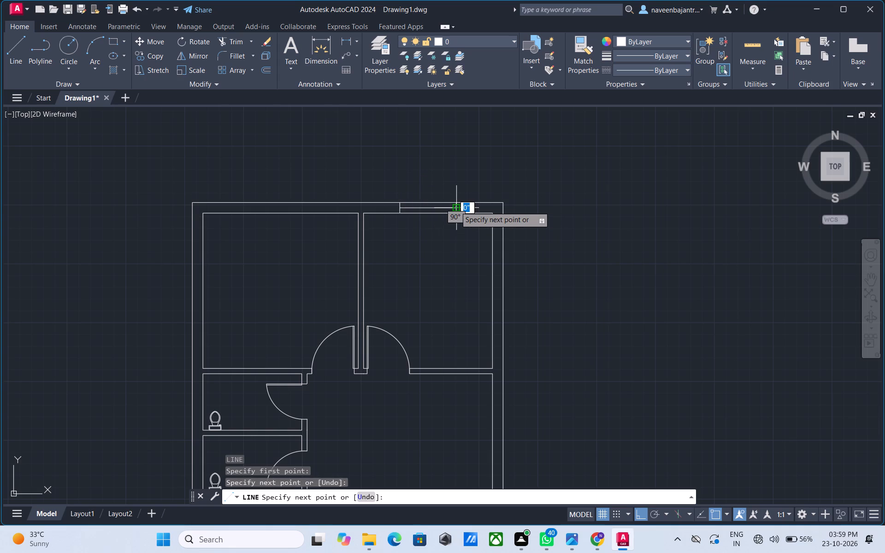
key("Escape")
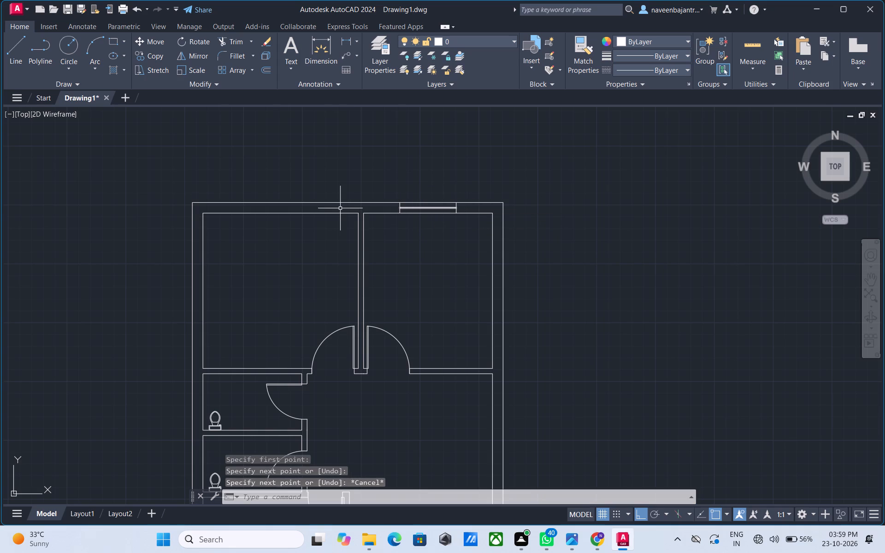
key("Escape")
Draw a line across the north exterior wall at the northwest room's midpoint and trim the part extending beyond the wall.
type("l")
key("space")
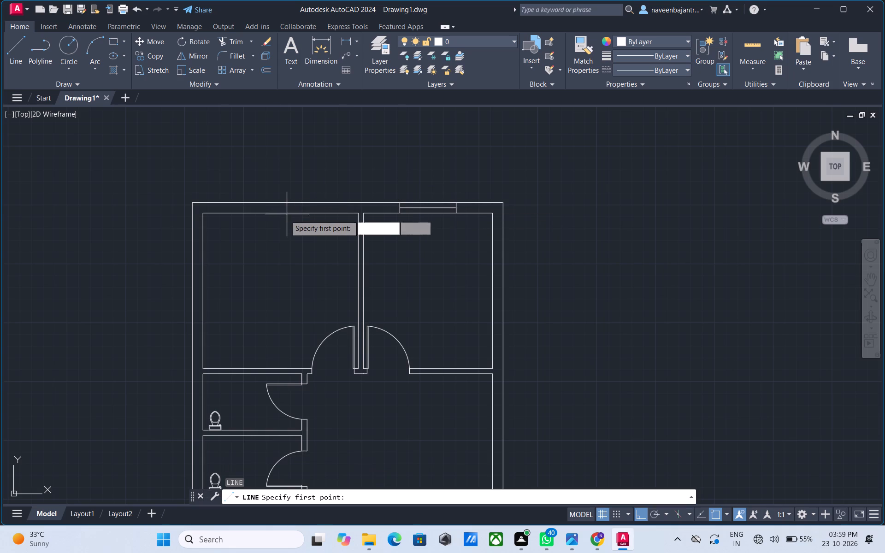
left_click(277, 212)
left_click(277, 190)
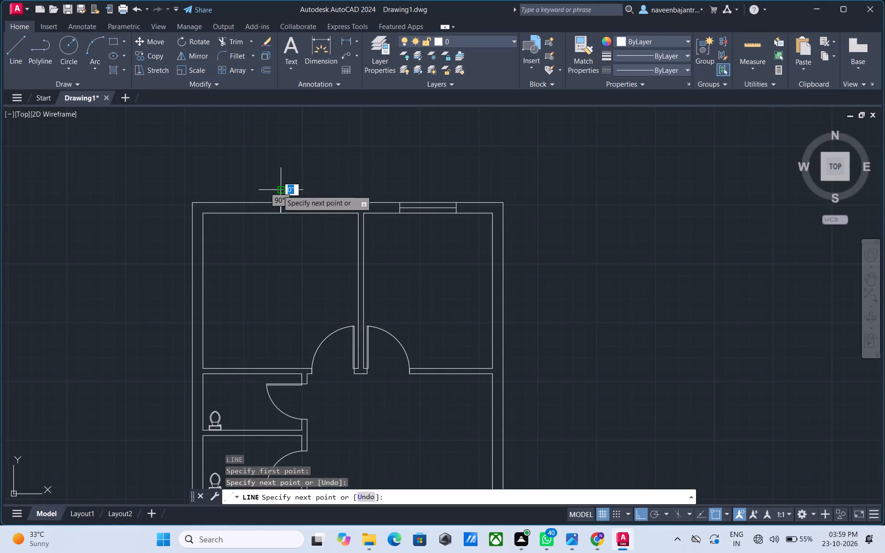
key("Escape")
type("tr")
key("space")
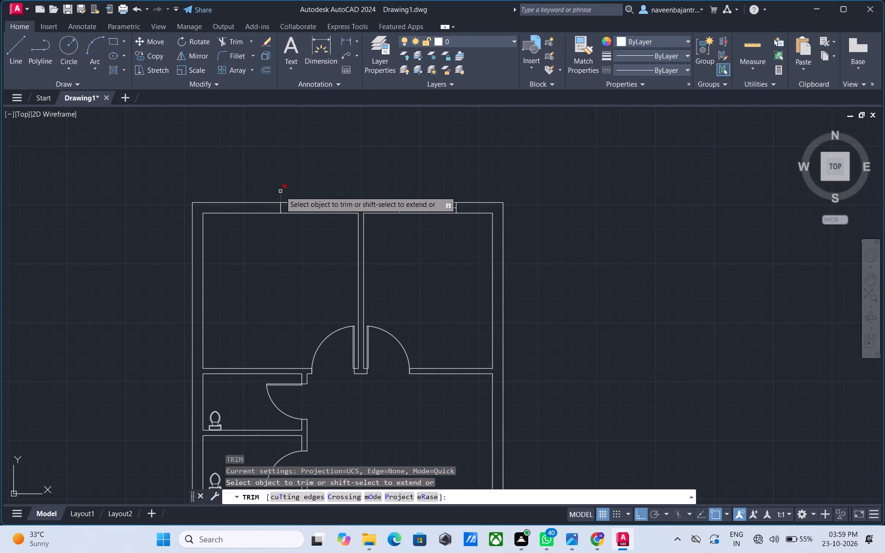
left_click(280, 191)
key("Escape")
Offset the line across the northwest room's north wall by 2' to each side for the window jambs.
type("o 2'")
key("Return")
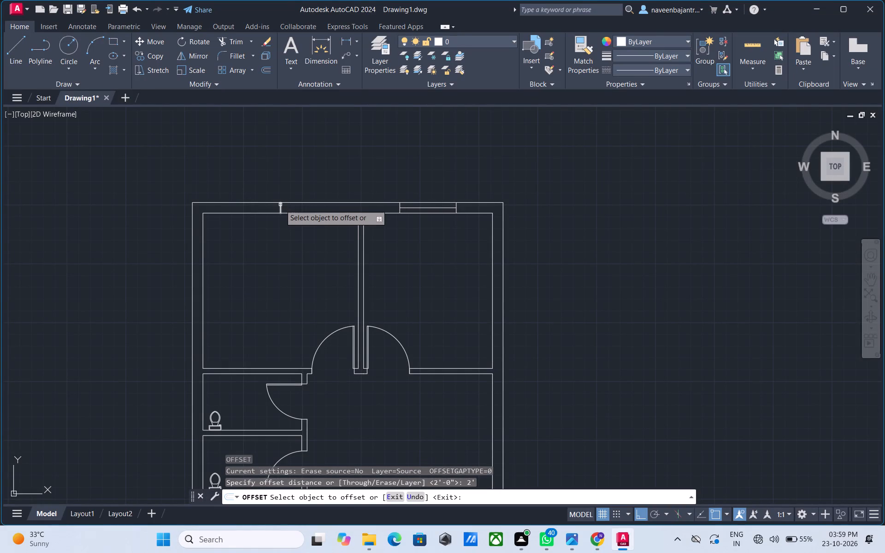
left_click(280, 205)
left_click(293, 206)
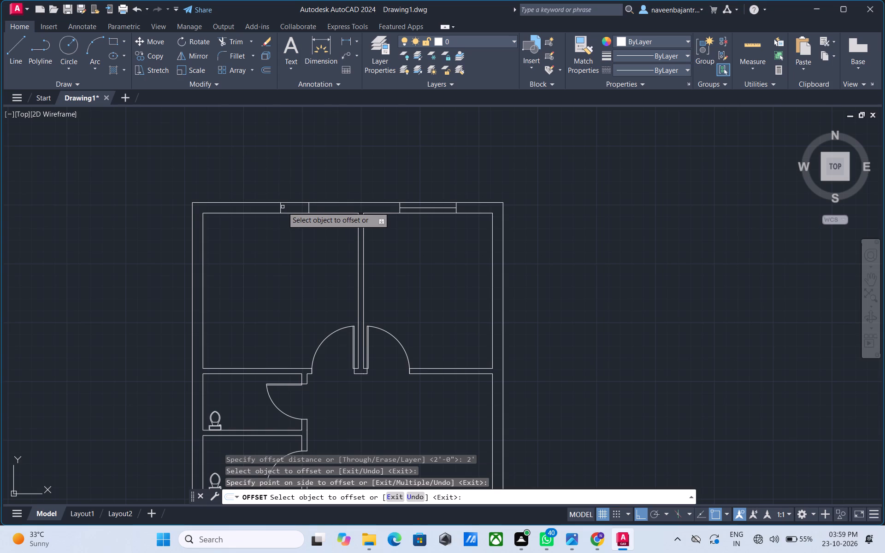
left_click(279, 208)
key("Escape")
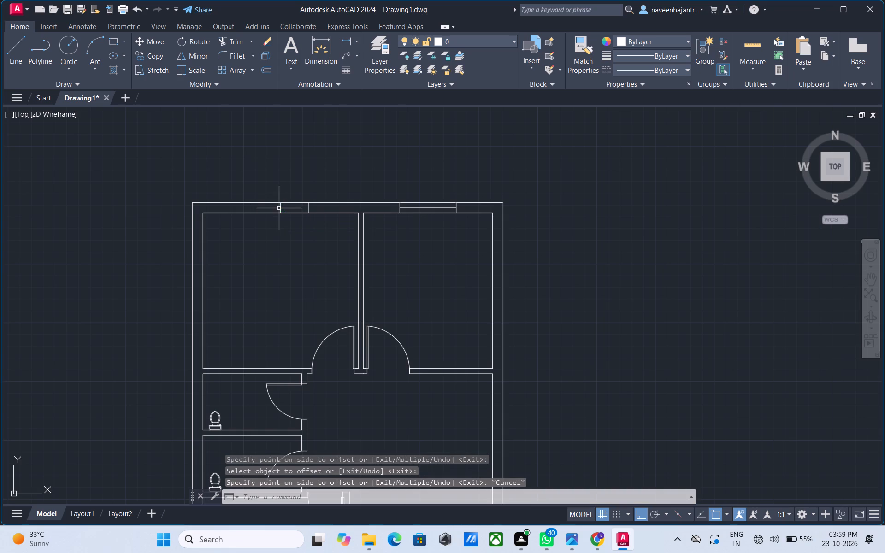
type("o 2")
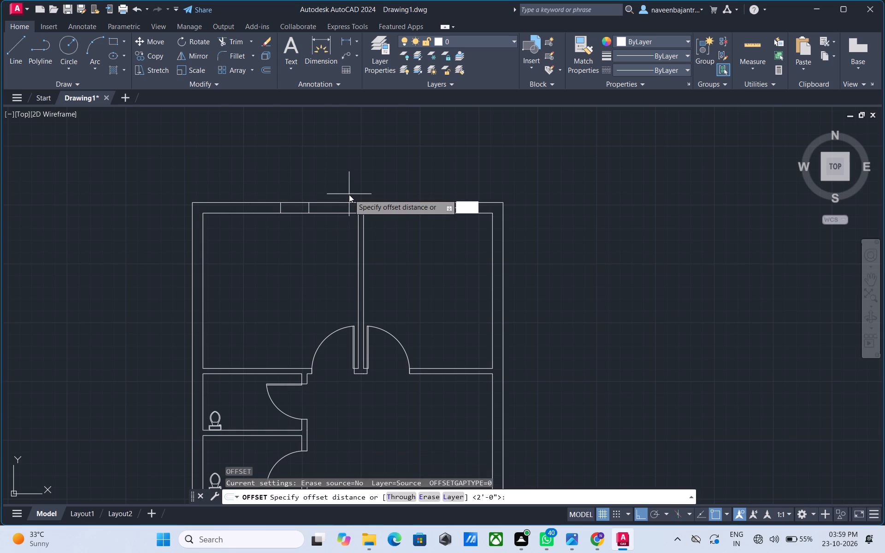
key("apostrophe")
key("Return")
left_click(281, 206)
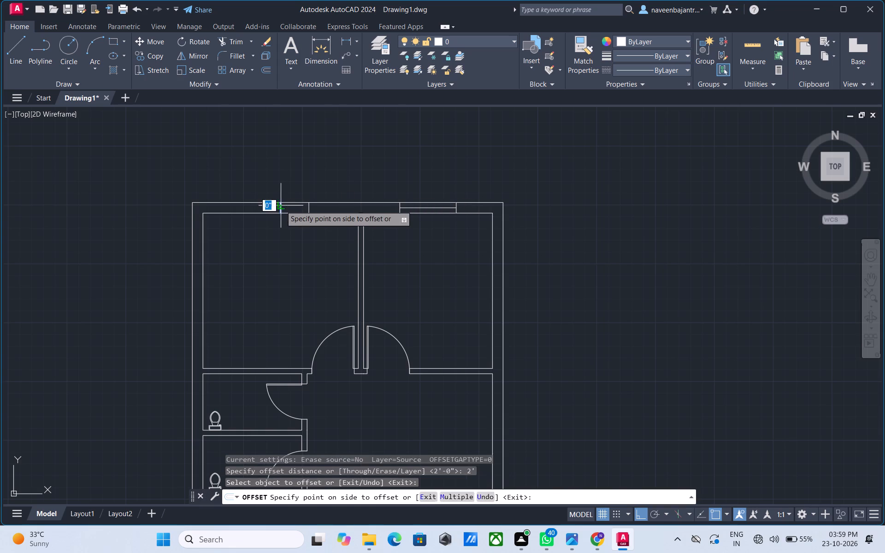
left_click(267, 206)
key("Escape")
Trim away the centre line between the northwest room's window jambs and join the jamb midpoints with a line.
type("tr")
key("space")
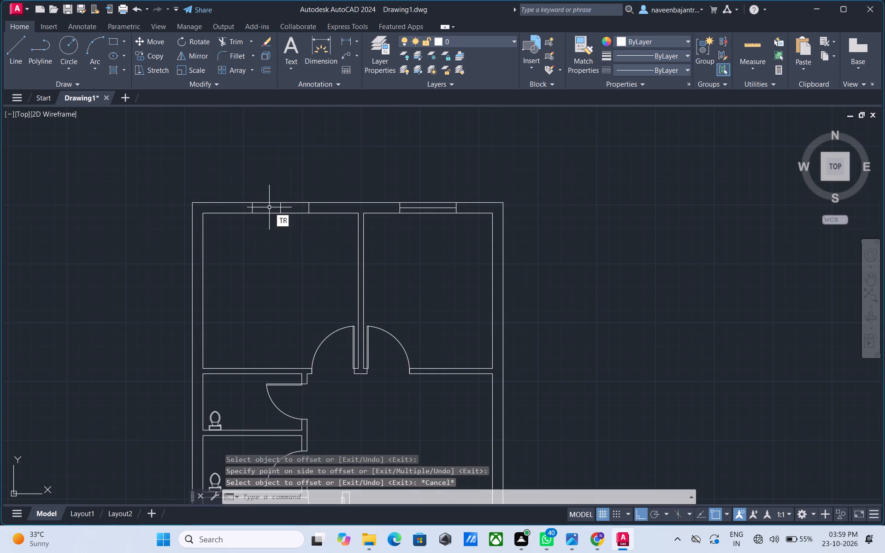
left_click(281, 209)
key("Escape")
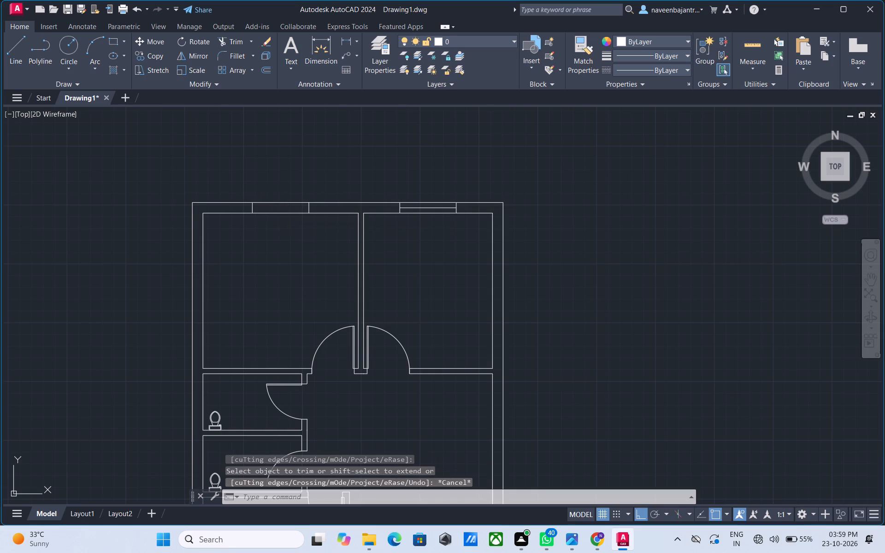
type("l")
key("space")
left_click(253, 209)
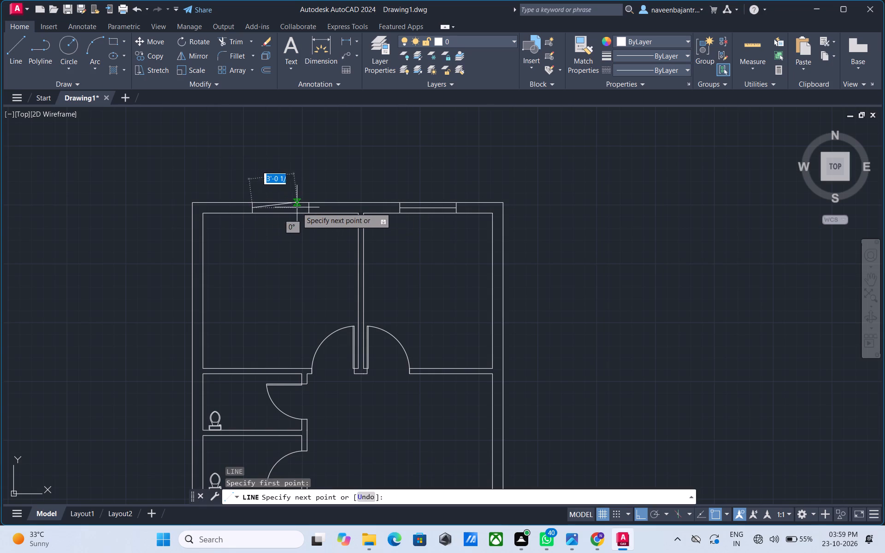
left_click(306, 207)
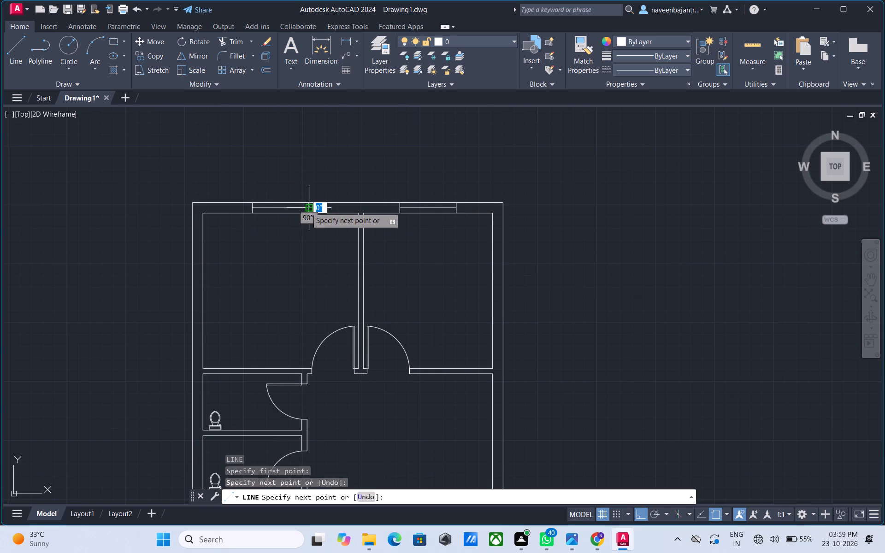
key("Escape")
Draw a line across the west exterior wall at the upper toilet's midpoint and trim the part extending beyond the wall.
scroll(291, 224, "down", 2)
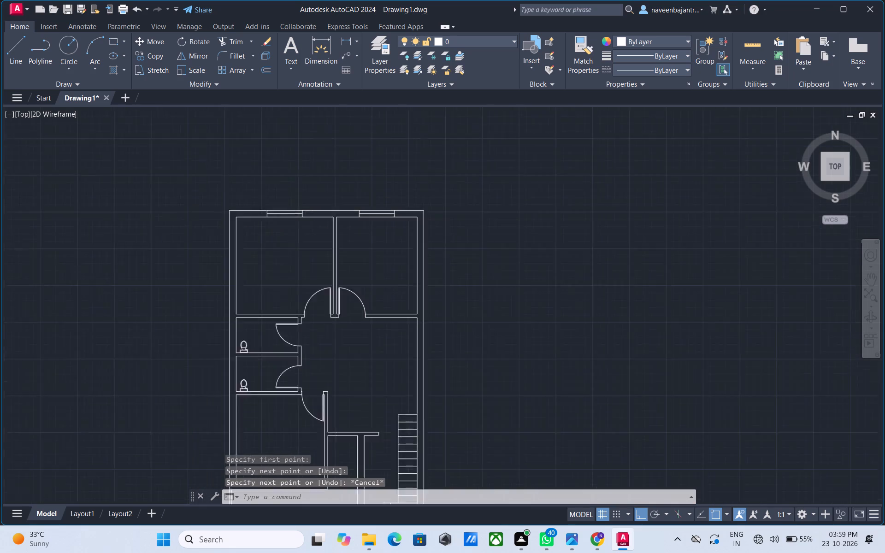
scroll(291, 224, "down", 1)
scroll(257, 276, "up", 3)
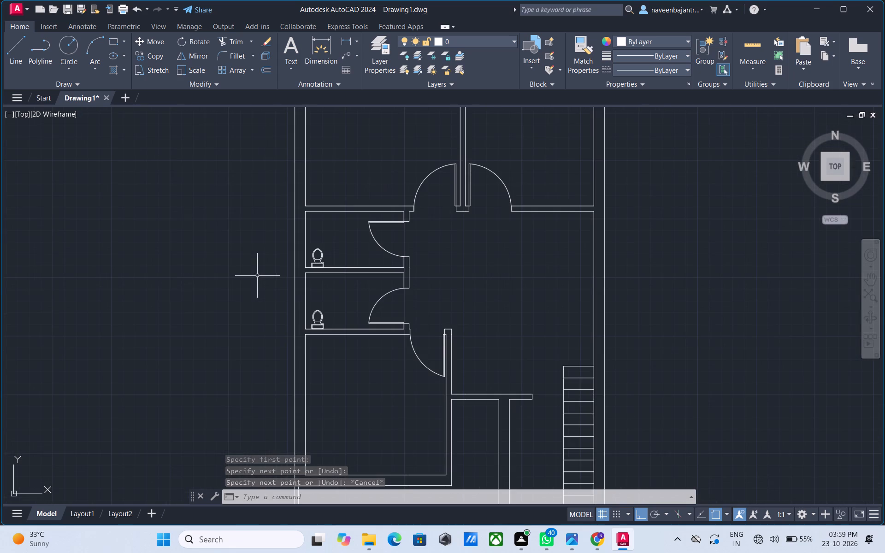
scroll(312, 227, "up", 1)
key("Escape")
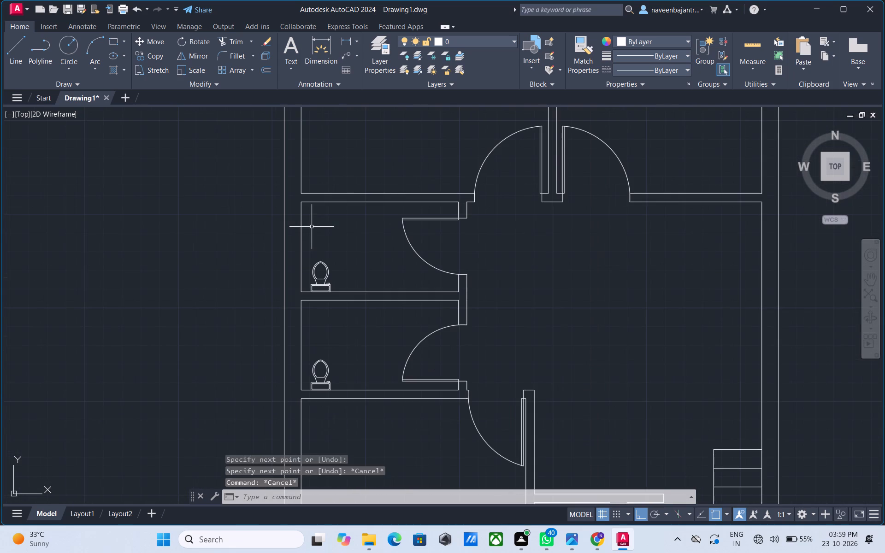
type("l")
key("space")
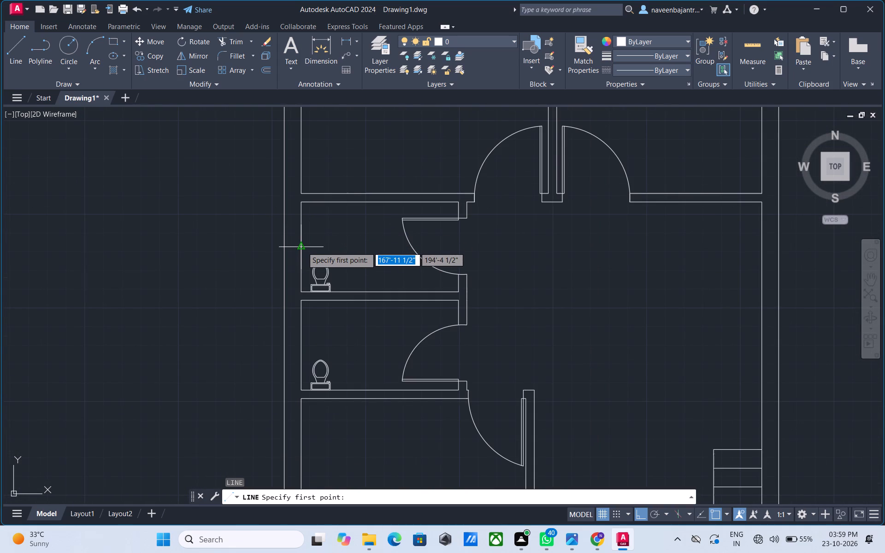
left_click(302, 247)
left_click(265, 247)
key("Escape")
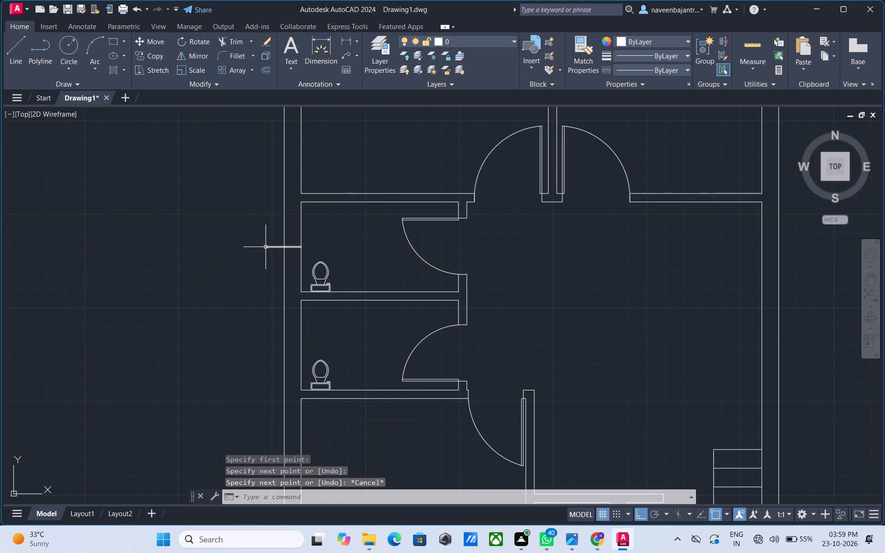
type("tr")
key("space")
left_click(271, 247)
key("Escape")
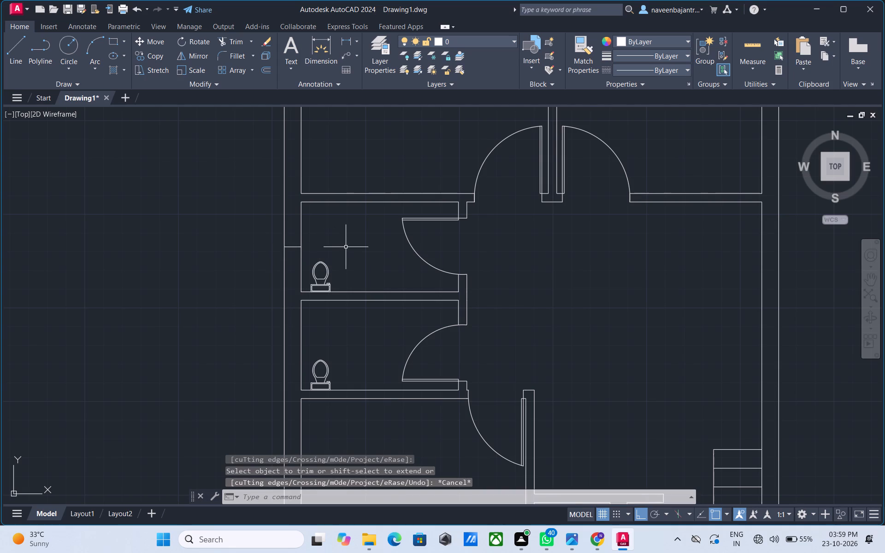
Offset the line across the upper toilet's west wall by 1' to each side for the window jambs.
type("o")
key("space")
type("1'")
key("Return")
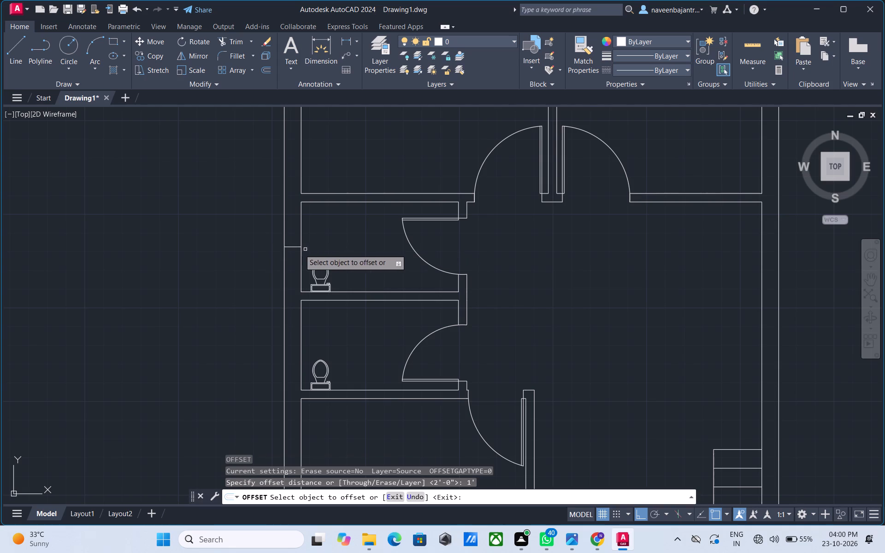
left_click(293, 247)
left_click(293, 238)
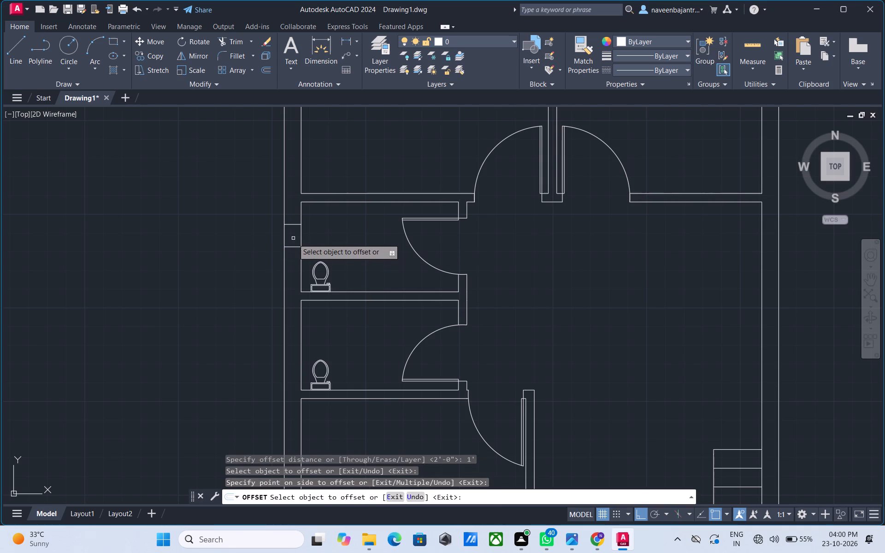
left_click(293, 245)
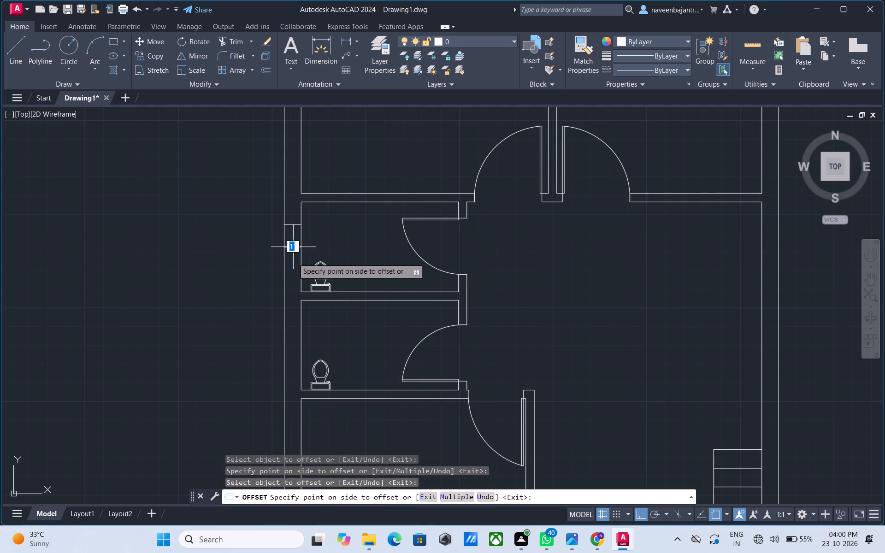
left_click(293, 261)
key("Escape")
Trim away the centre line between the upper toilet's window jambs and join the jamb midpoints with a line.
type("tr")
key("space")
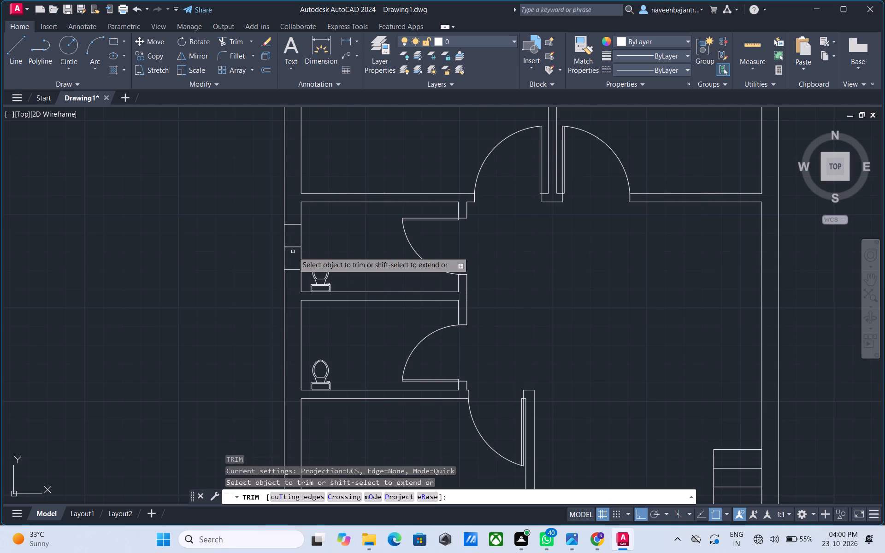
left_click(293, 246)
key("Escape")
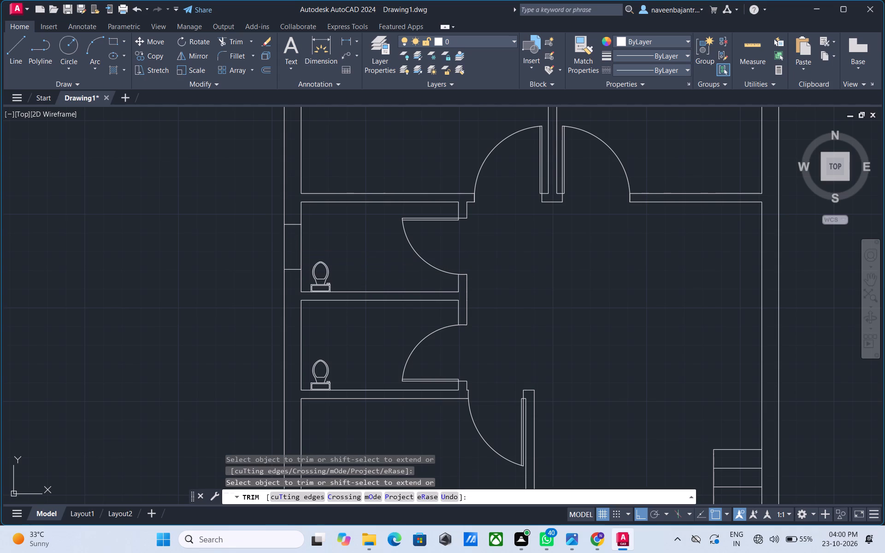
type("l")
key("space")
left_click(294, 225)
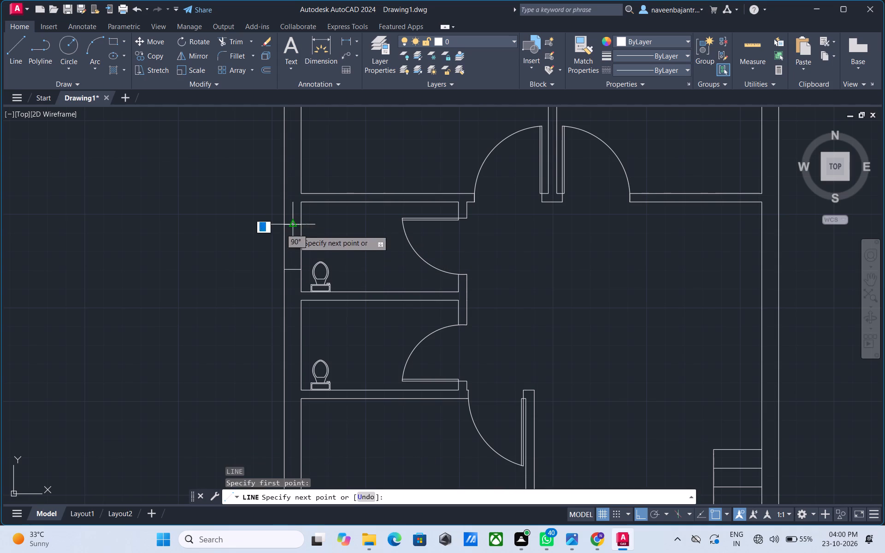
left_click(294, 267)
key("Escape")
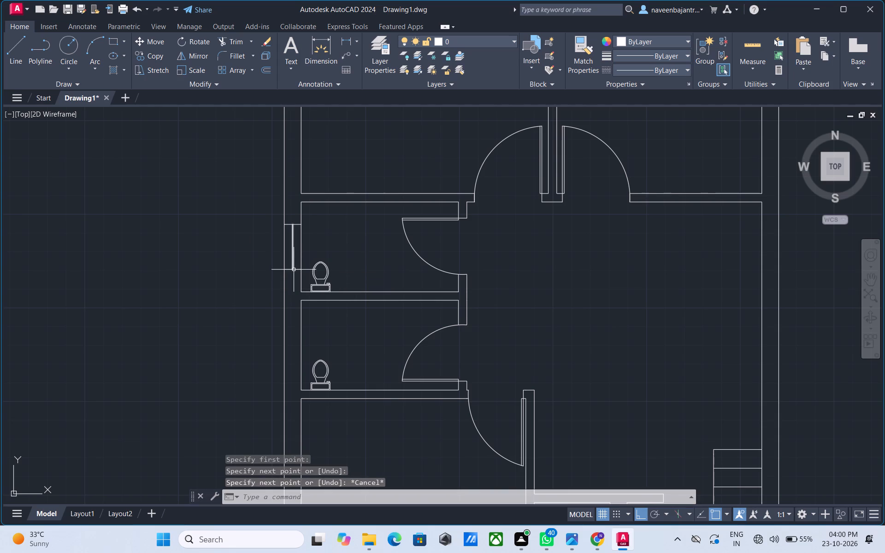
Draw a line across the west exterior wall at the lower toilet's midpoint and trim the part extending beyond the wall.
scroll(294, 273, "down", 1)
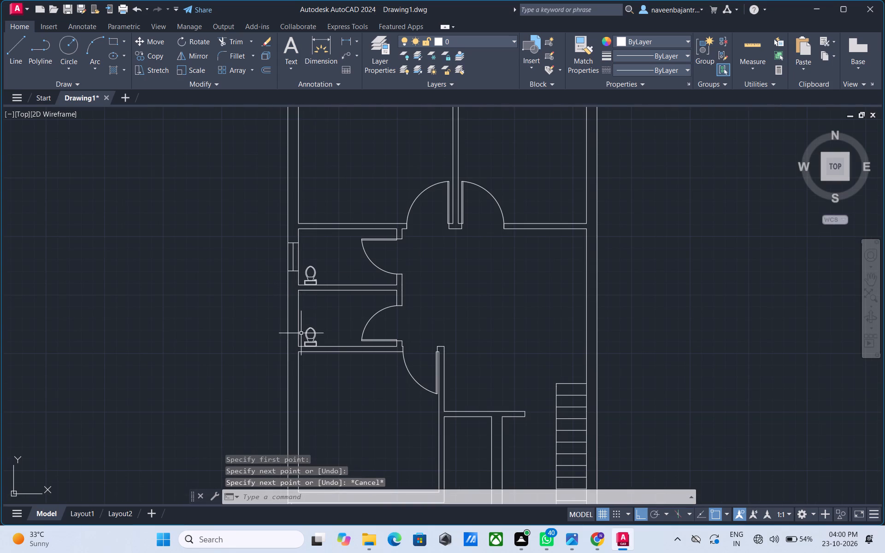
key("Escape")
key("l")
key("space")
left_click(296, 320)
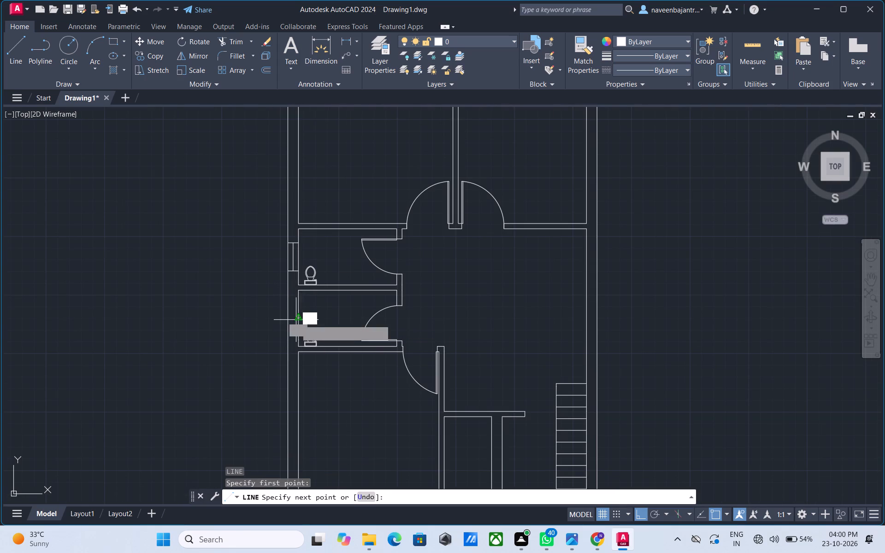
left_click(271, 320)
key("Escape")
type("tr")
key("space")
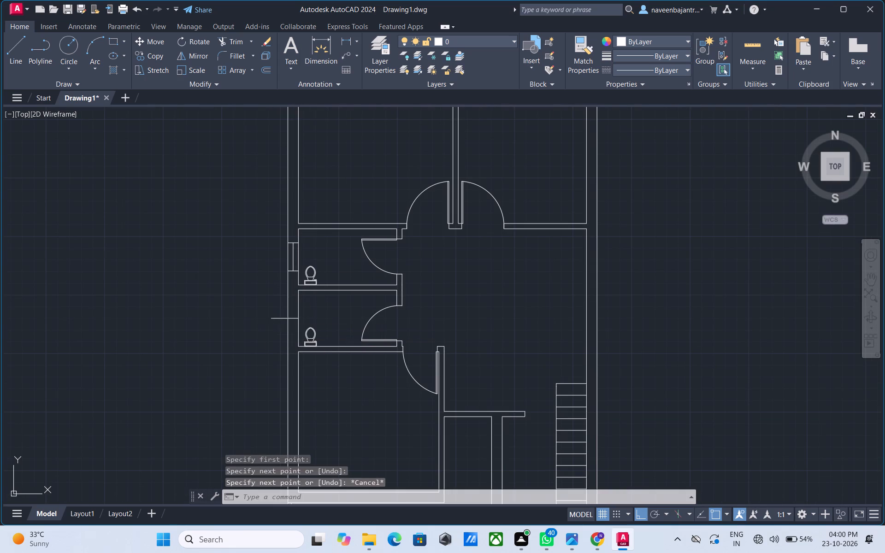
left_click(279, 318)
key("Escape")
Offset the line across the lower toilet's west wall by 1' to each side for the window jambs.
type("o 1'")
key("Return")
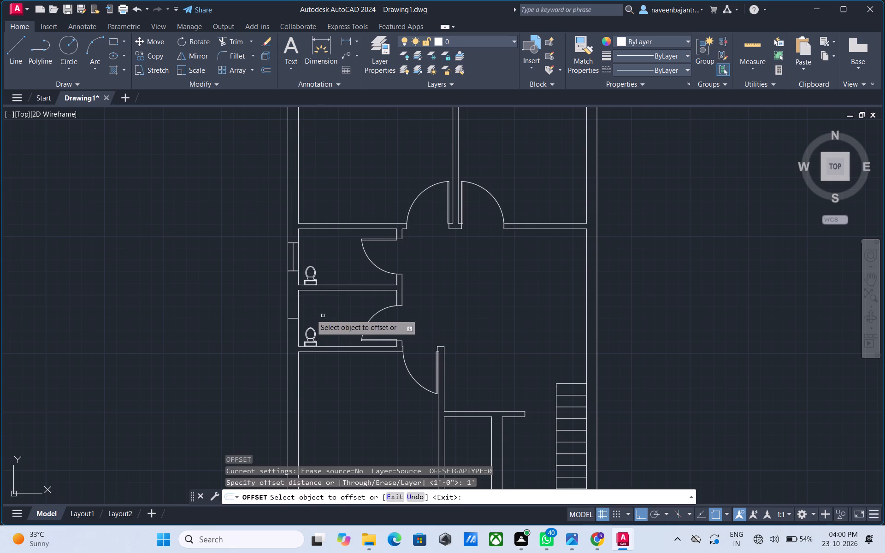
left_click(295, 319)
left_click(295, 310)
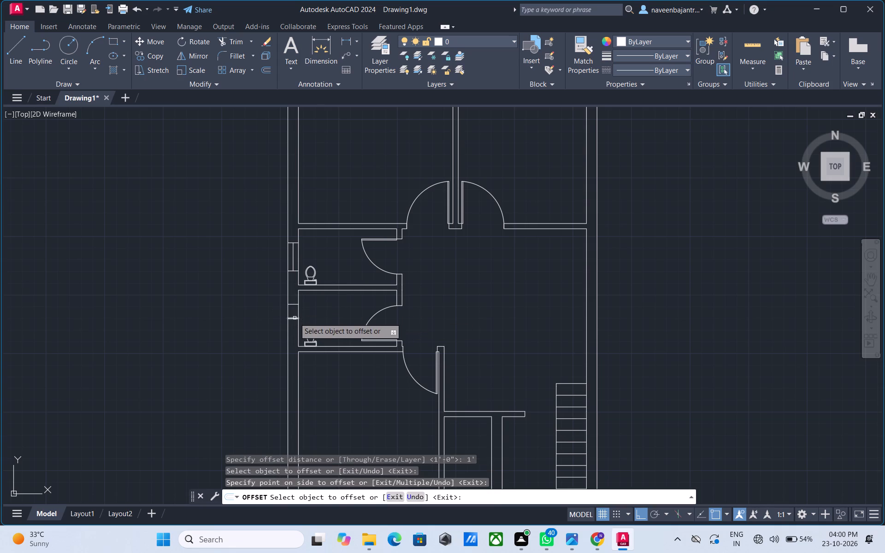
left_click(295, 318)
left_click(295, 324)
key("Escape")
Trim away the centre line between the lower toilet's window jambs and join the jamb midpoints with a line.
type("tr")
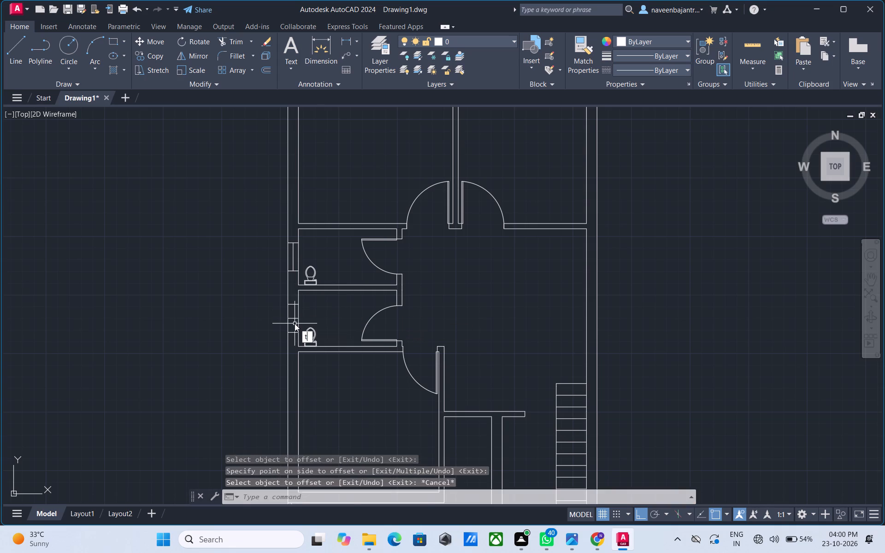
key("space")
left_click(295, 318)
key("Escape")
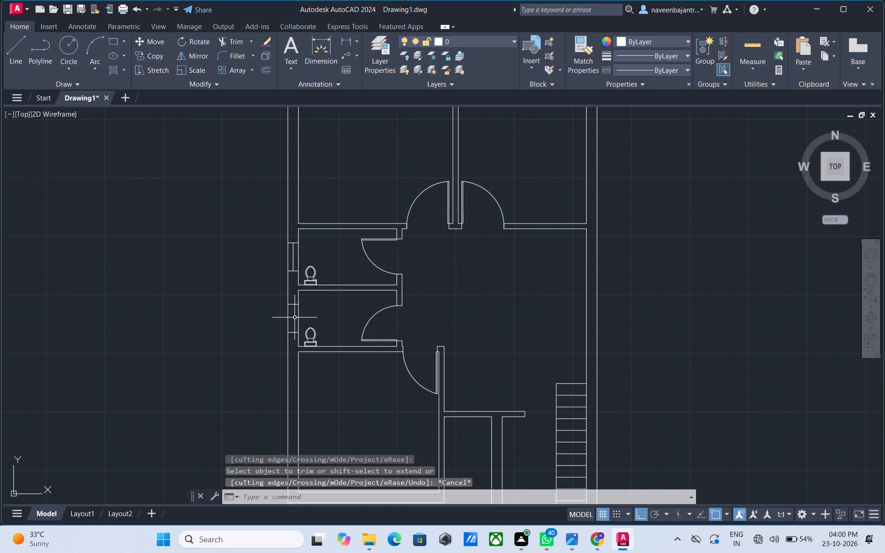
type("l")
key("space")
left_click(294, 302)
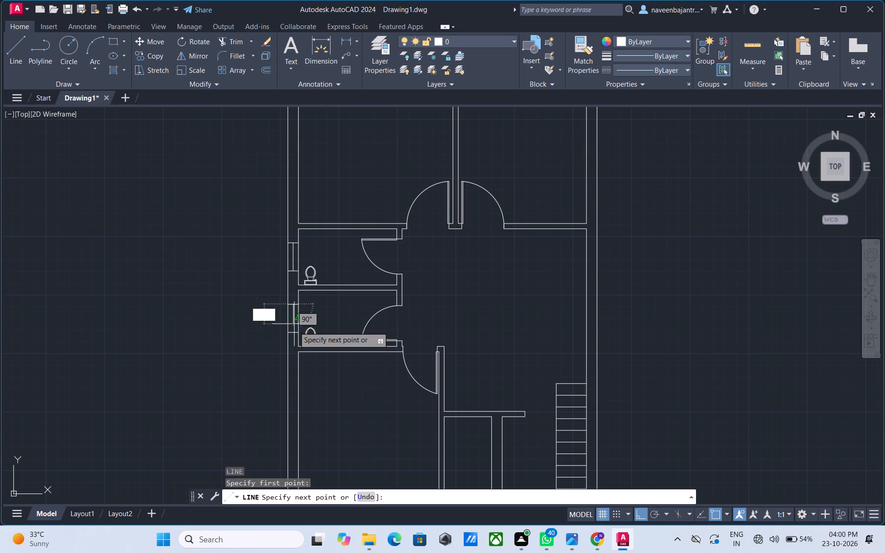
left_click(294, 332)
key("Escape")
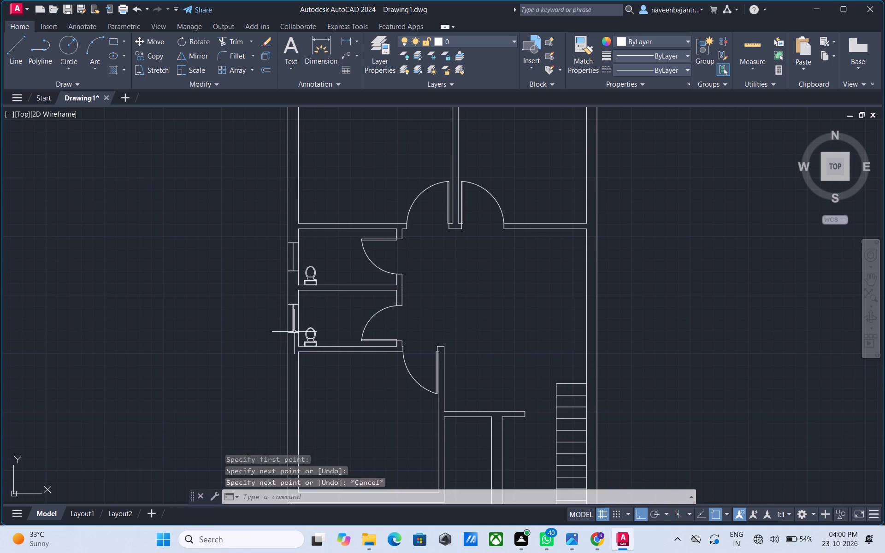
Draw a line along the inner face of the south wall of the room below the toilets, from corner to corner.
scroll(294, 332, "down", 3)
scroll(311, 388, "up", 3)
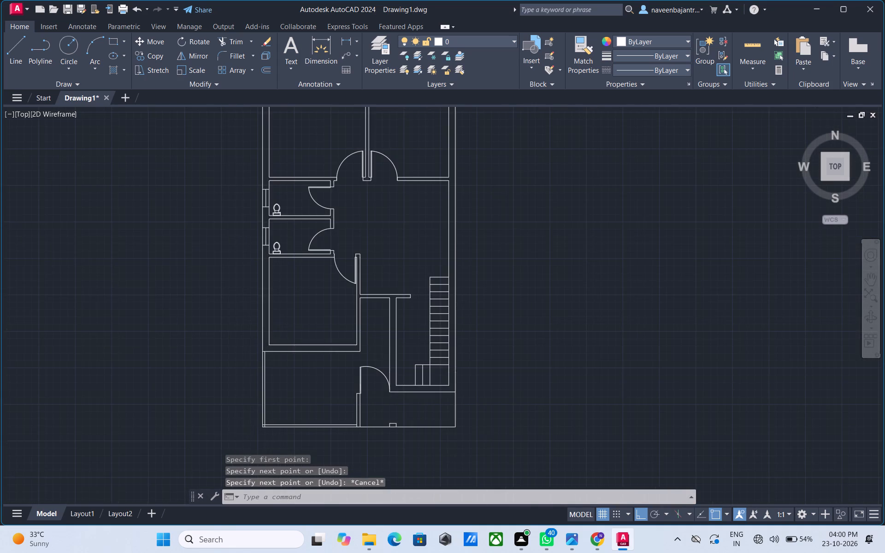
key("Escape")
type("l")
key("space")
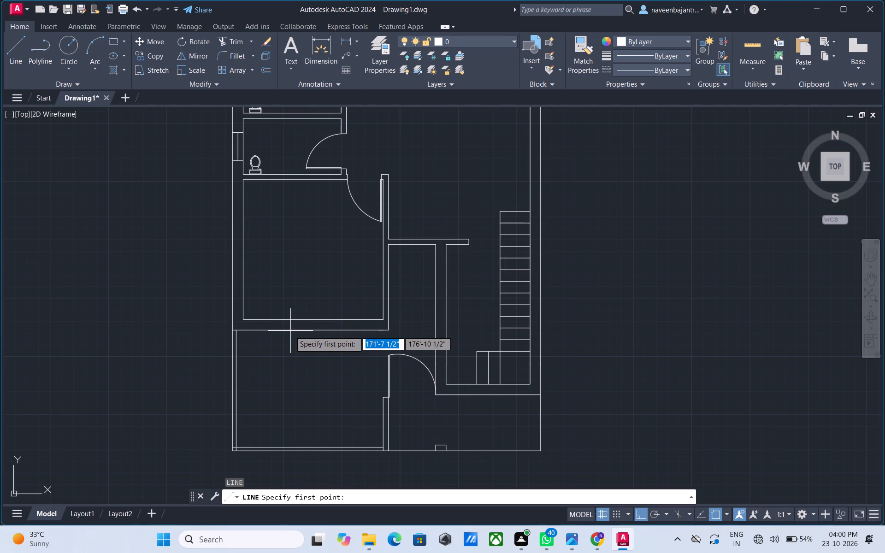
key("Escape")
type("l")
key("space")
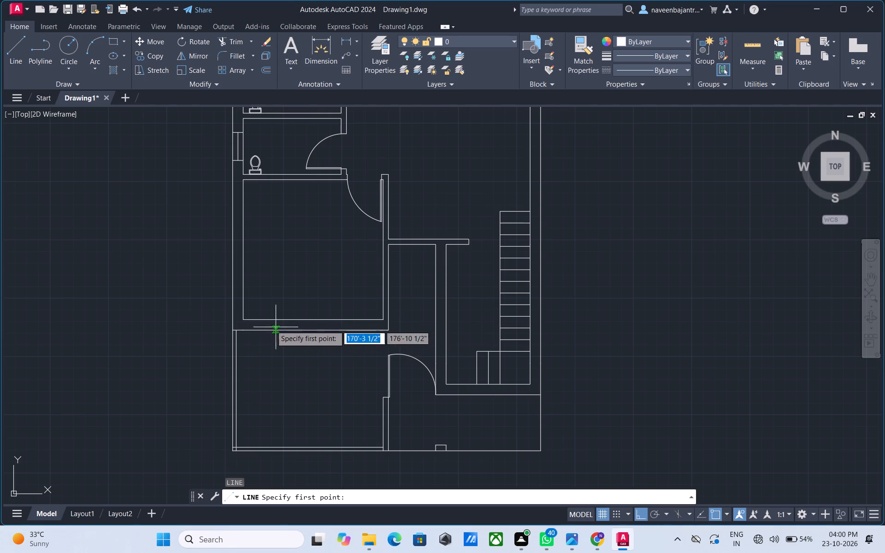
left_click(243, 318)
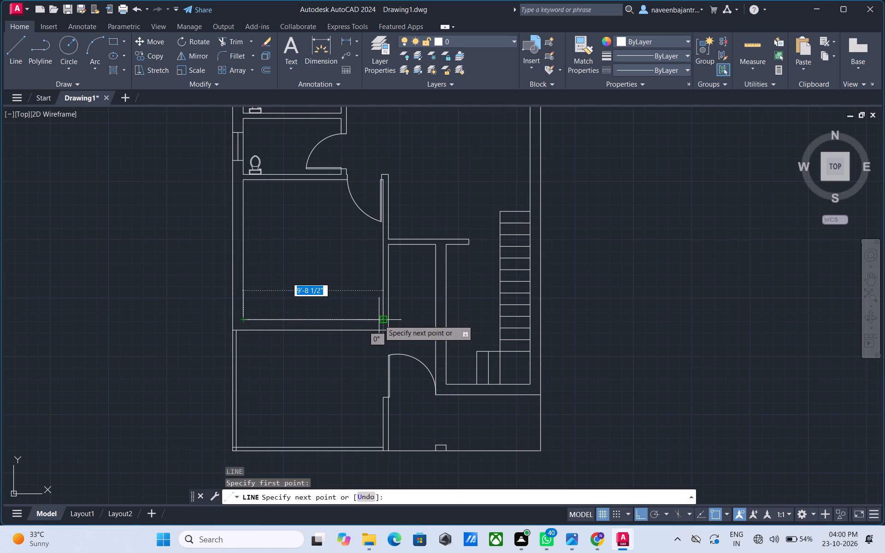
left_click(380, 320)
key("Escape")
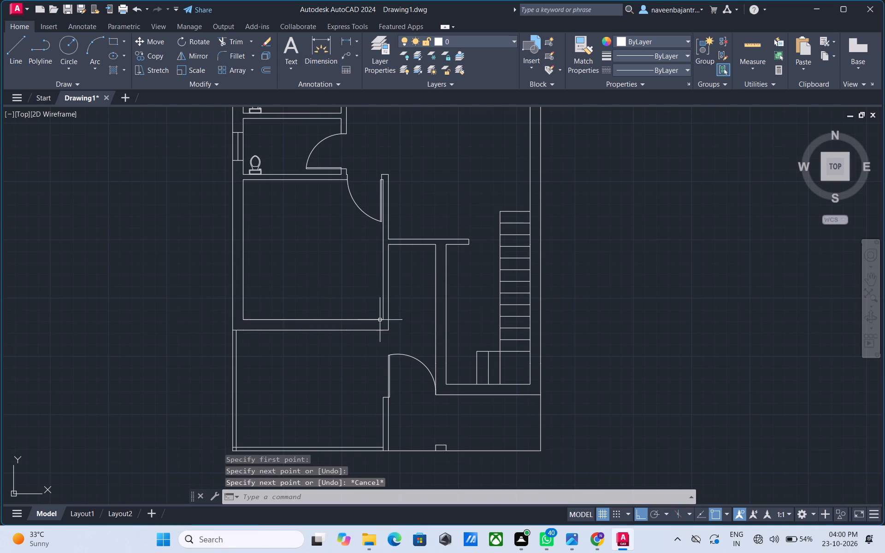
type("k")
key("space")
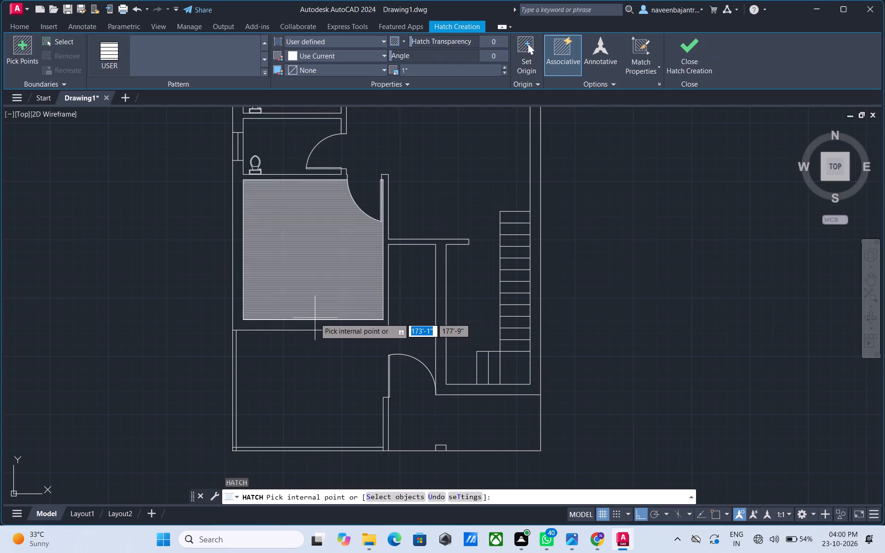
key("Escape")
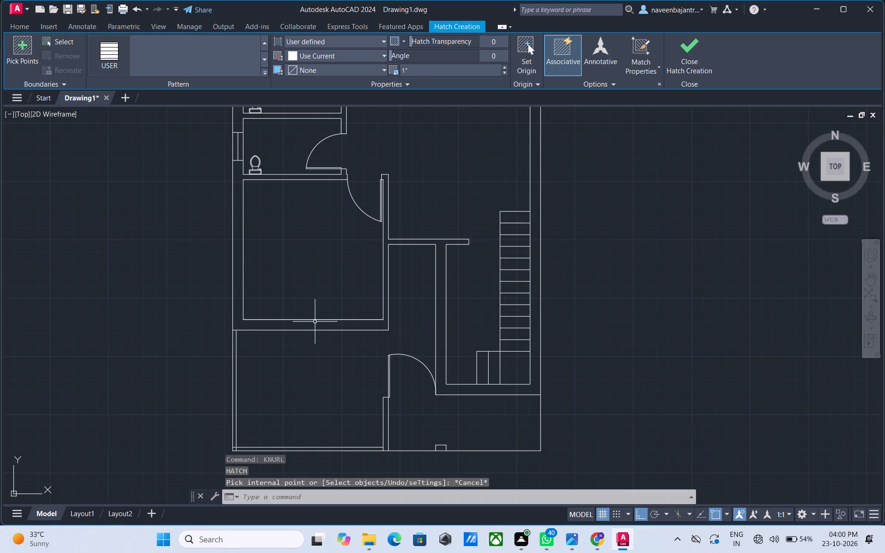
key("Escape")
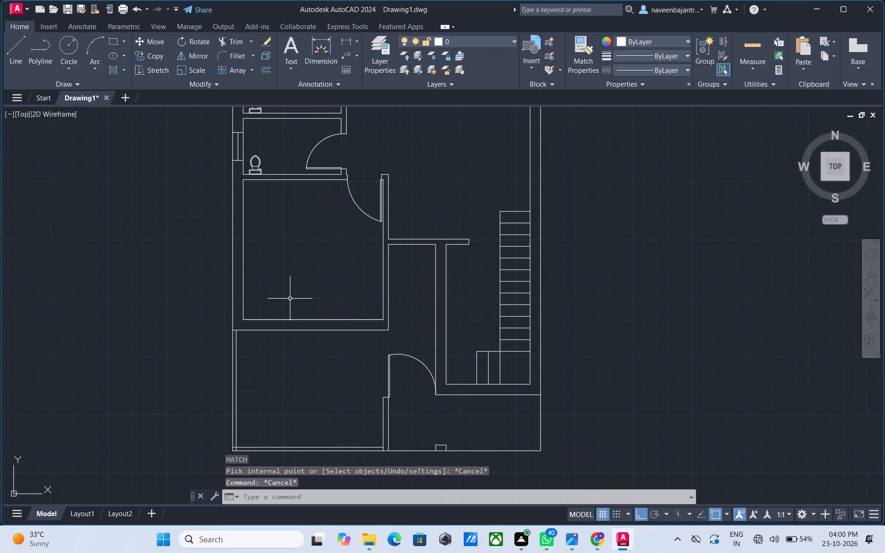
Draw a line across the south wall of the room below the toilets at the wall's midpoint.
type("l")
key("space")
left_click(313, 318)
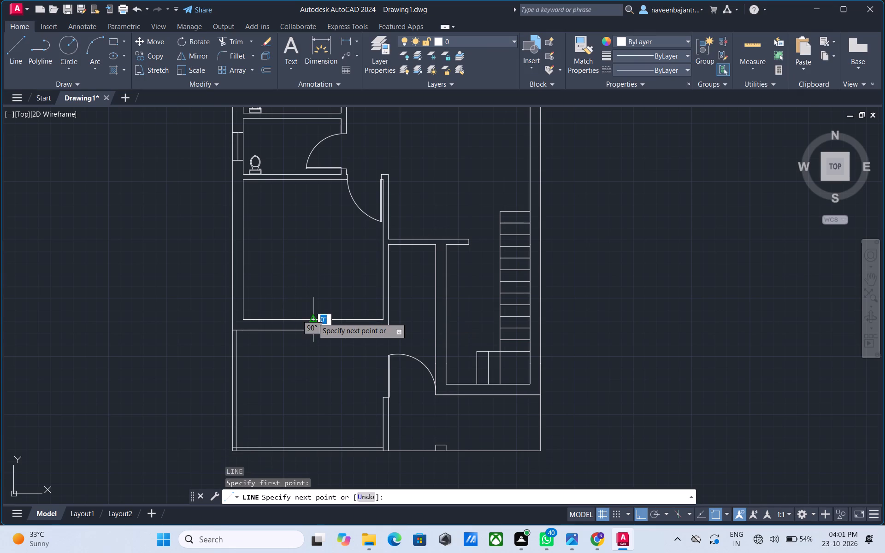
left_click(316, 334)
key("Escape")
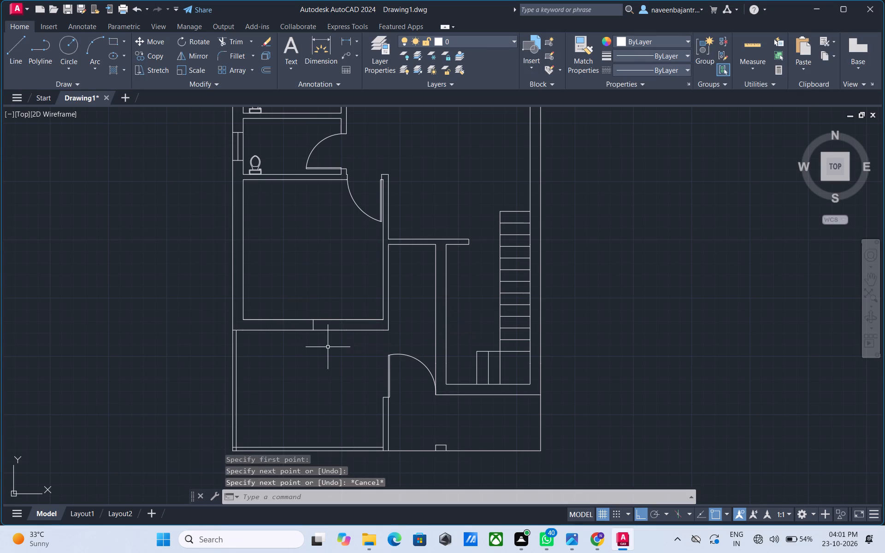
Offset the line across that room's south wall by 2' to each side for the window jambs.
type("o 2'")
key("Return")
left_click(314, 324)
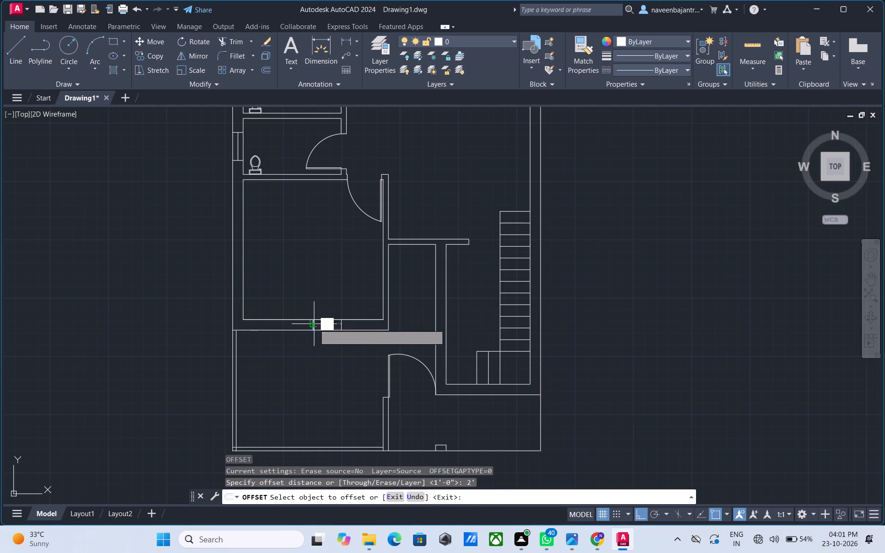
left_click(324, 324)
left_click(313, 325)
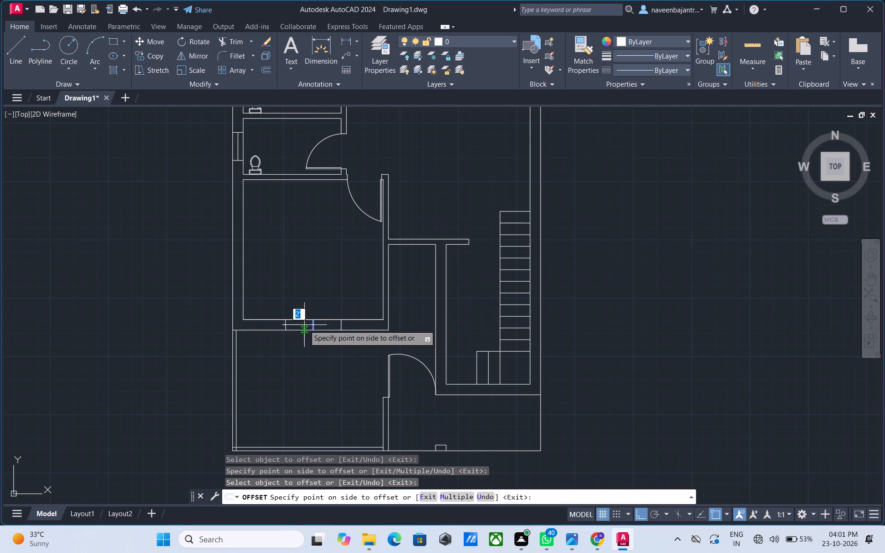
left_click(304, 325)
key("Escape")
Trim away the centre line between the south wall's window jambs and join the jamb midpoints with a line.
type("tr")
key("space")
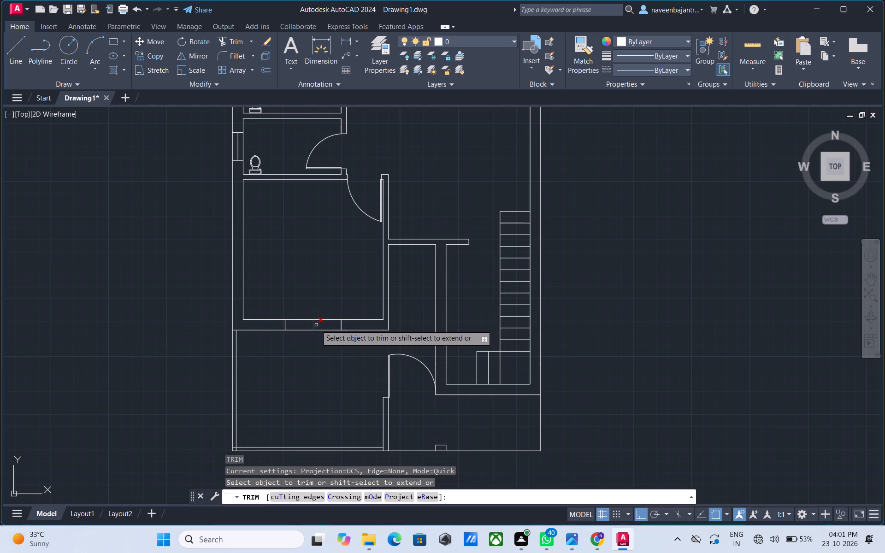
left_click(313, 325)
key("Escape")
type("l")
key("space")
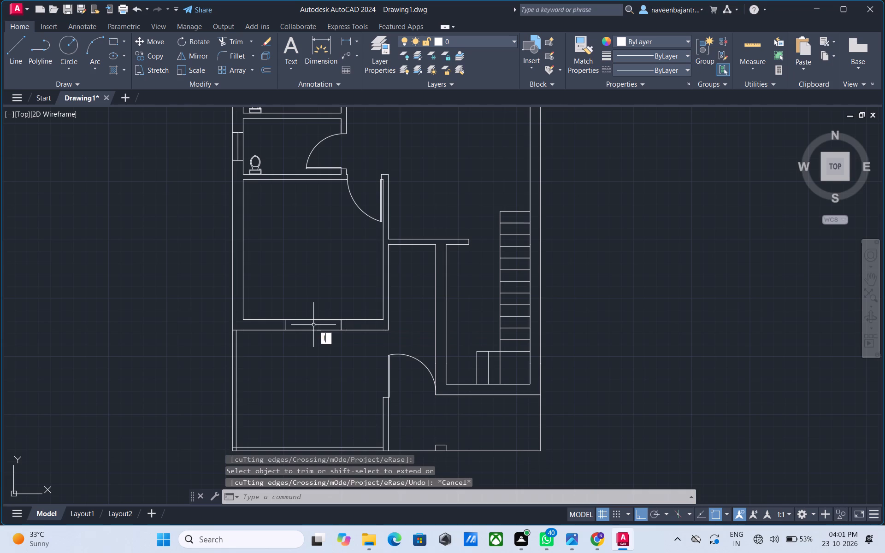
left_click(283, 326)
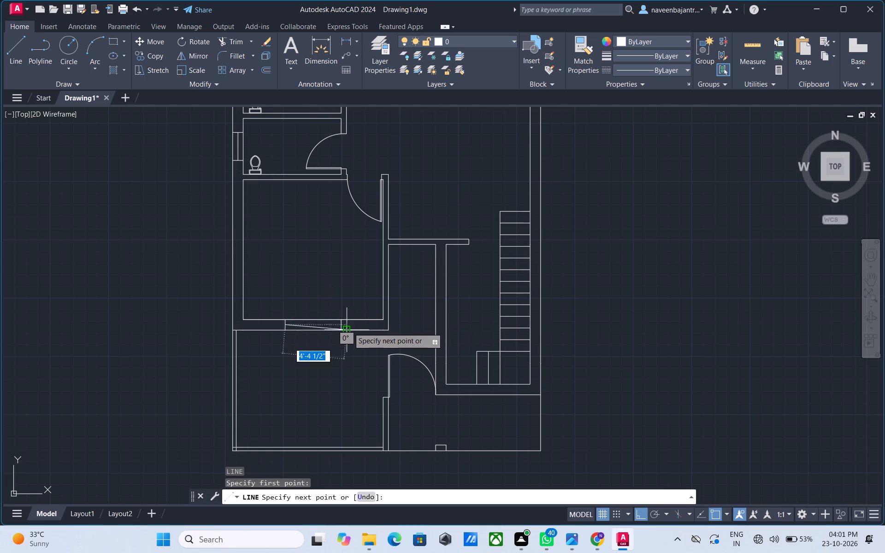
left_click(344, 325)
key("Escape")
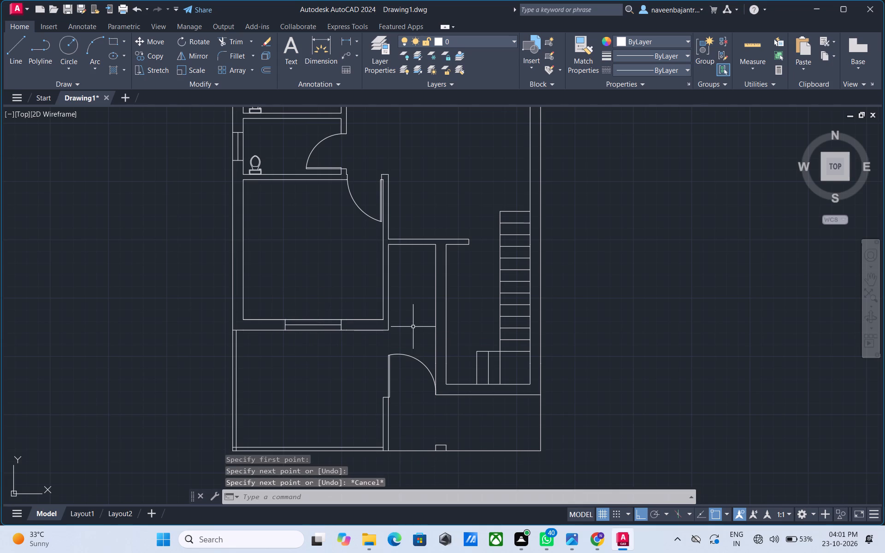
Draw a horizontal line across the hall's east wall above the staircase and trim both ends back to the wall faces.
scroll(413, 327, "down", 2)
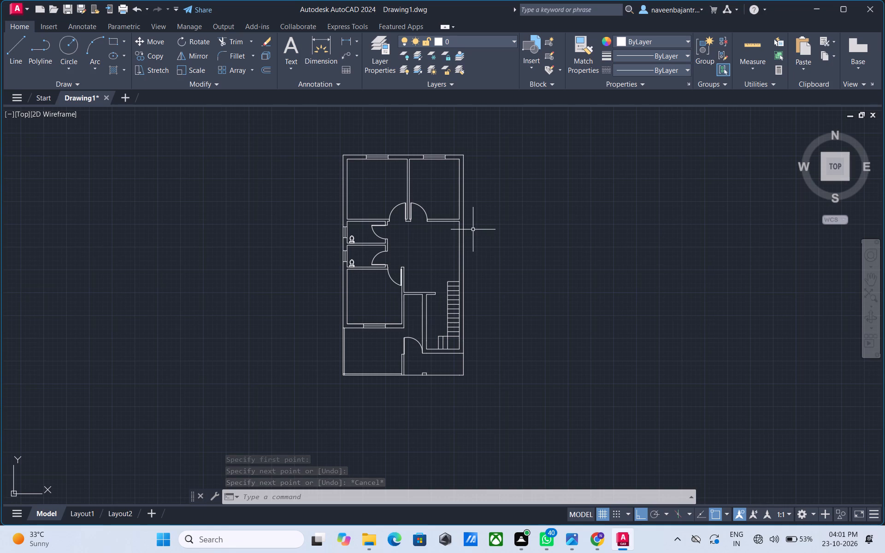
scroll(473, 229, "up", 3)
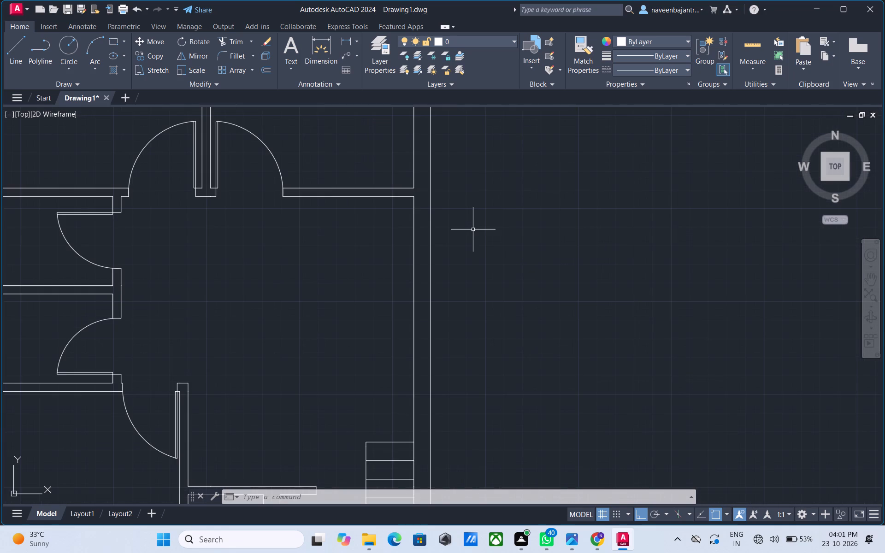
key("Escape")
type("l")
key("space")
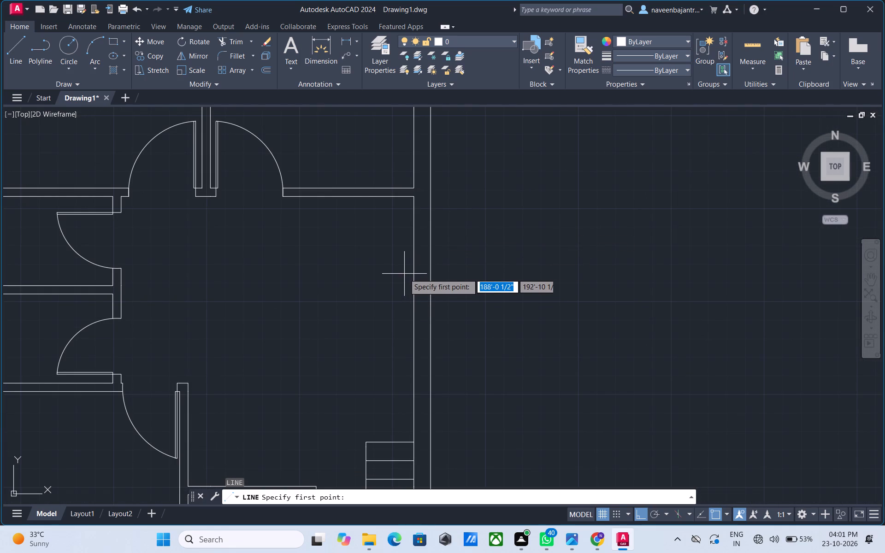
left_click(404, 272)
left_click(460, 273)
key("Escape")
type("tr")
key("space")
left_click(445, 273)
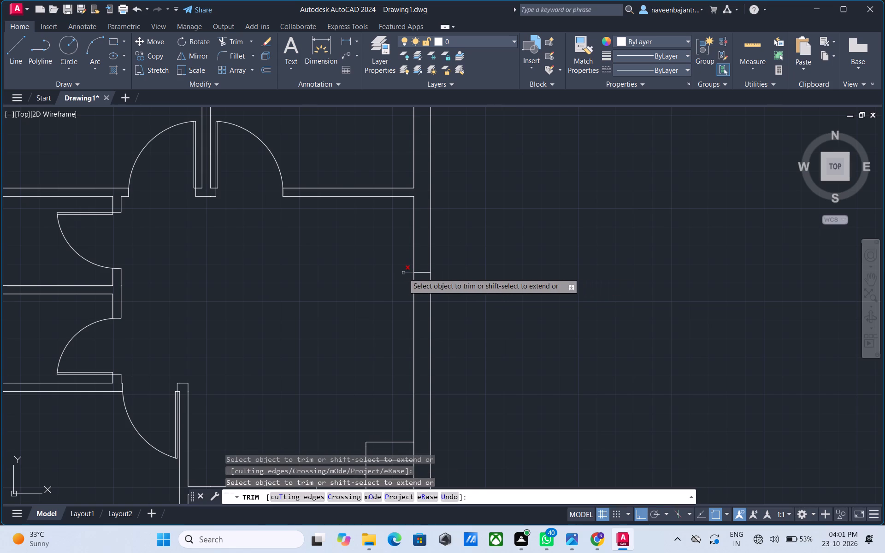
left_click(403, 273)
key("Escape")
Offset the jamb line in the hall's east wall 5' to the south for the second window jamb.
type("o 5'")
key("Return")
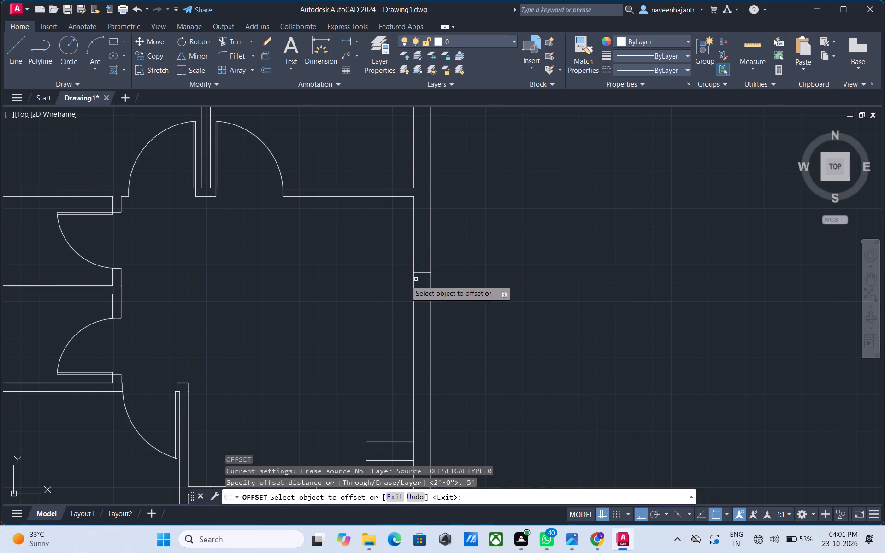
left_click(423, 273)
left_click(422, 293)
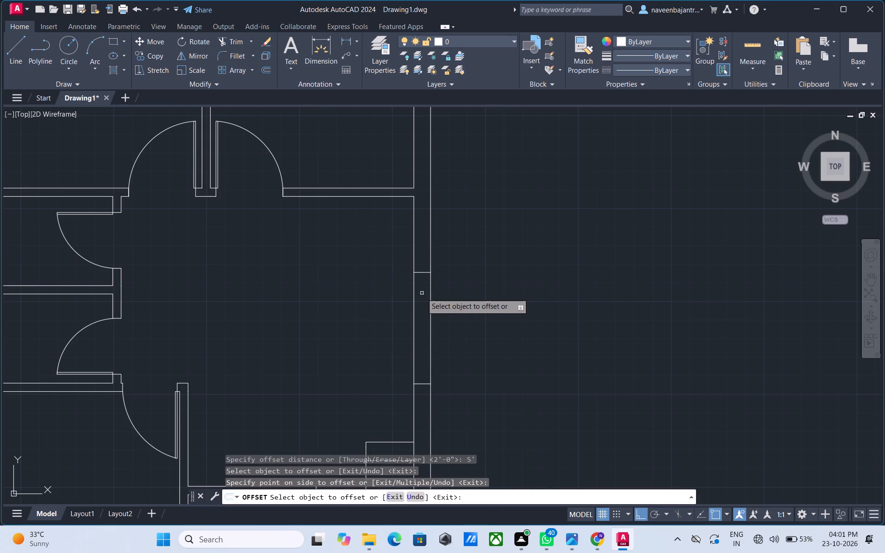
key("Escape")
Join the midpoints of the two window jambs in the hall's east wall with a vertical line.
type("l")
key("space")
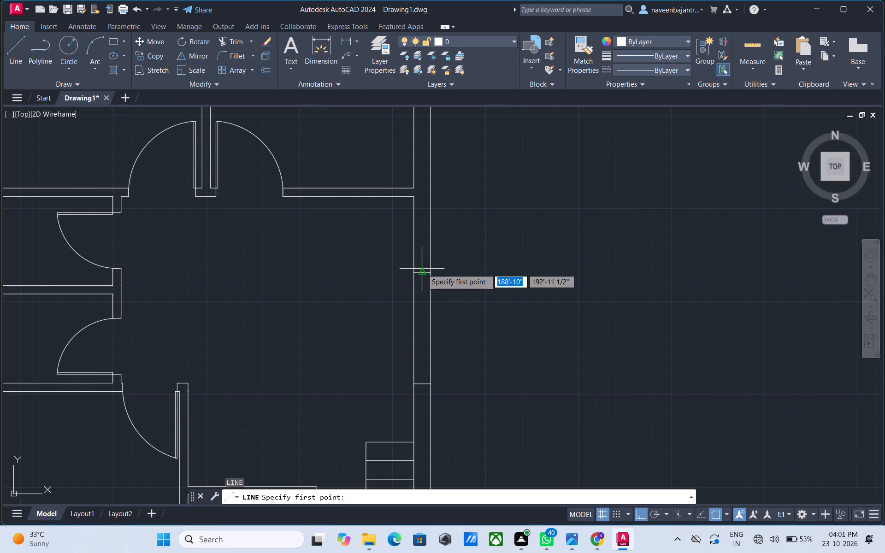
left_click(422, 273)
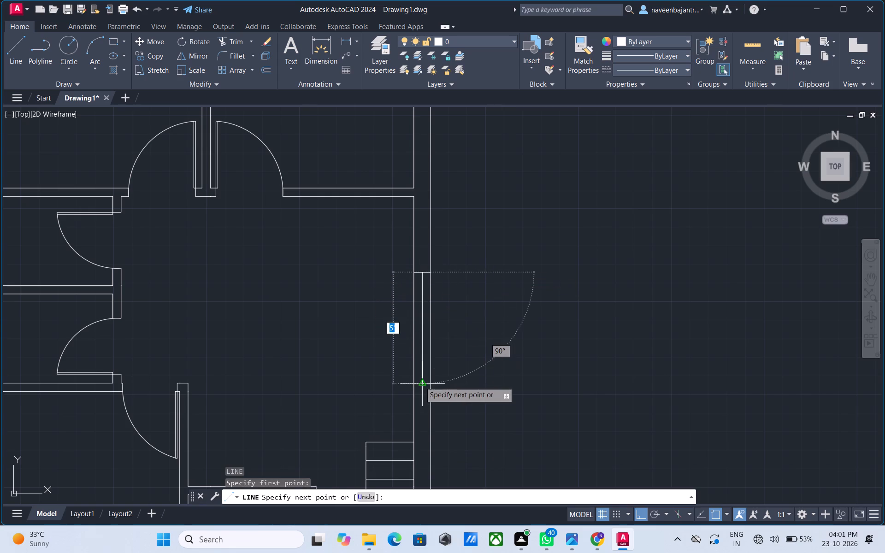
left_click(420, 382)
key("Escape")
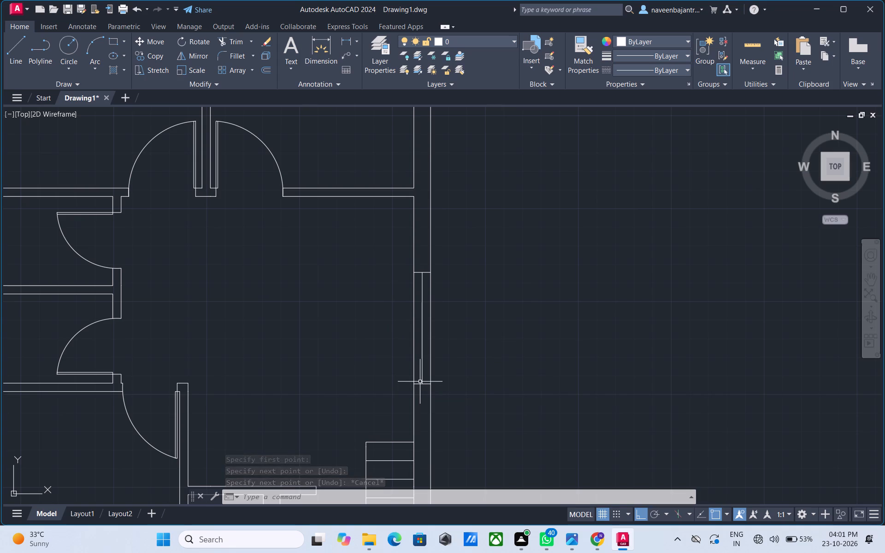
Draw a vertical line from the southwest outer corner of the staircase walls down to the small pillar on the south boundary.
scroll(420, 382, "down", 3)
middle_click_drag(386, 382, 423, 295)
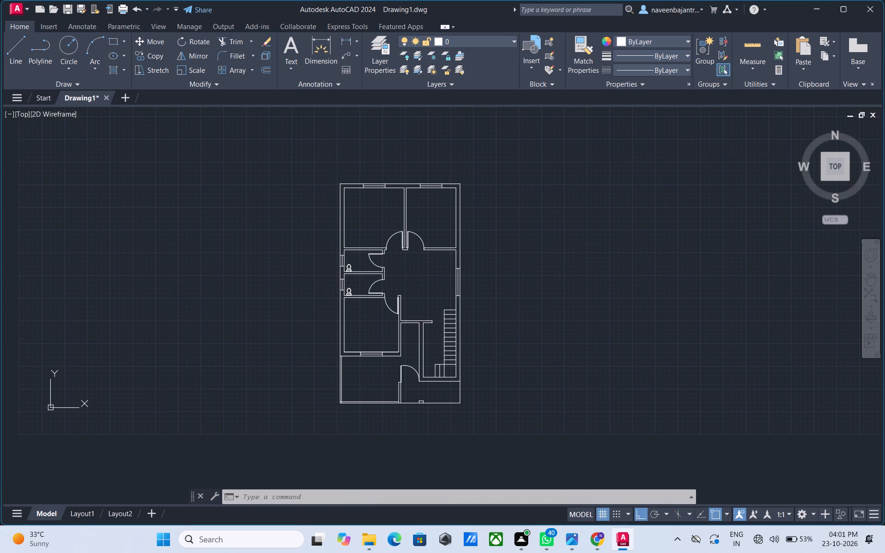
scroll(417, 391, "up", 2)
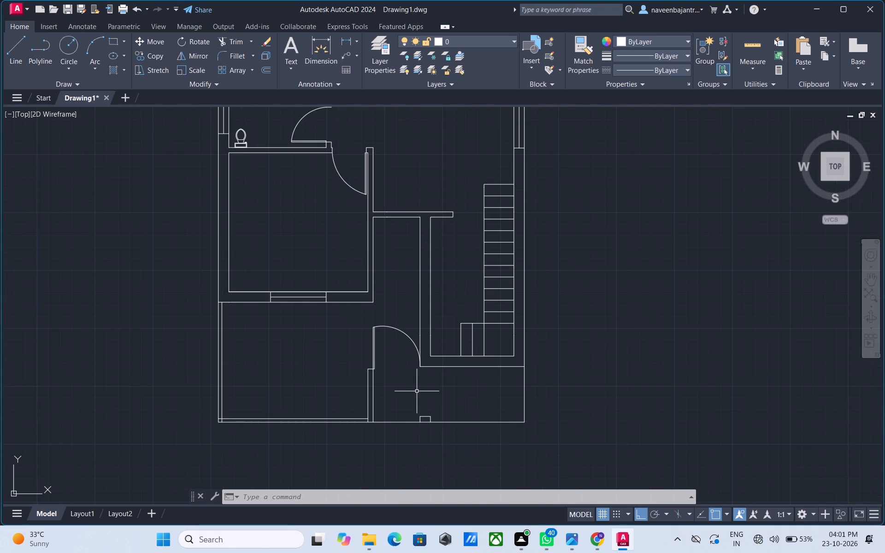
key("Escape")
type("l")
key("space")
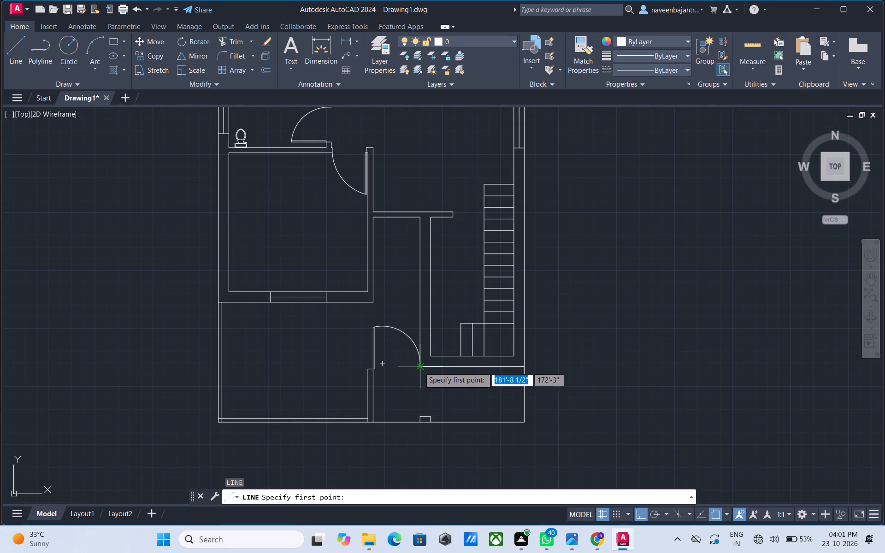
left_click(419, 367)
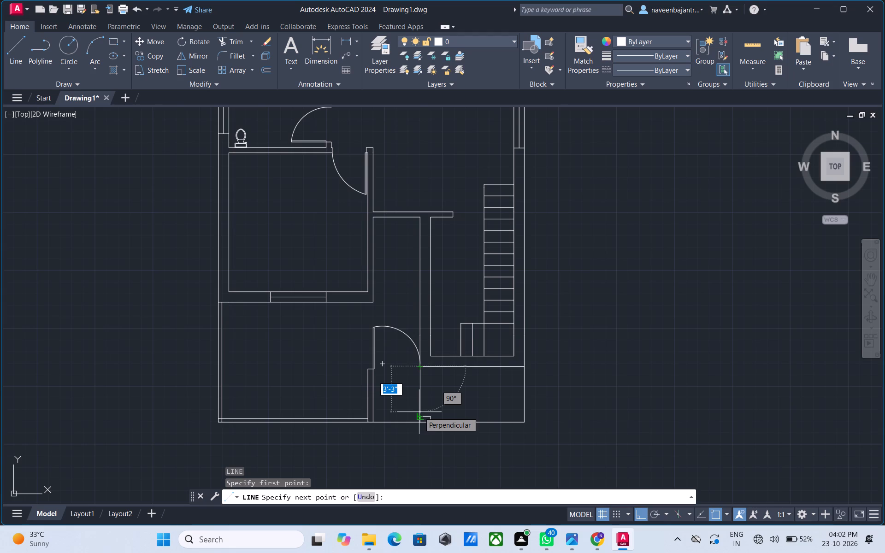
left_click(419, 414)
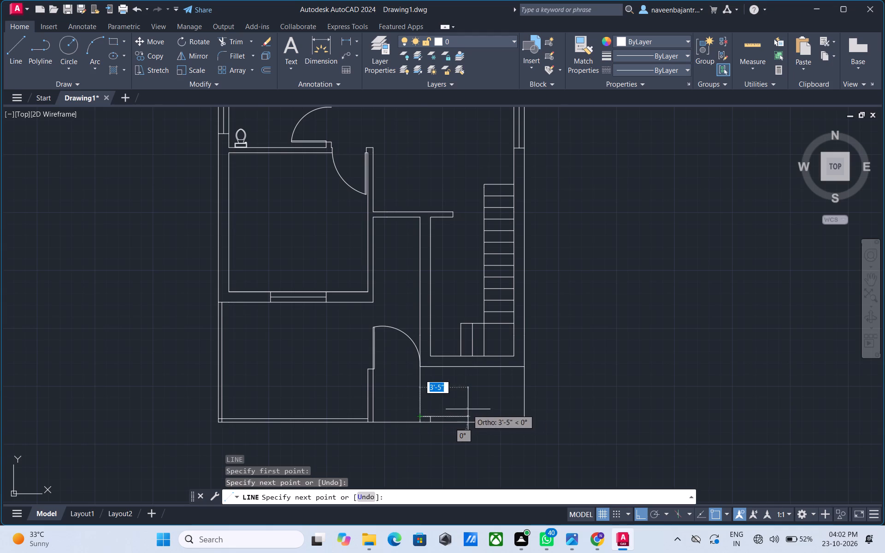
key("Escape")
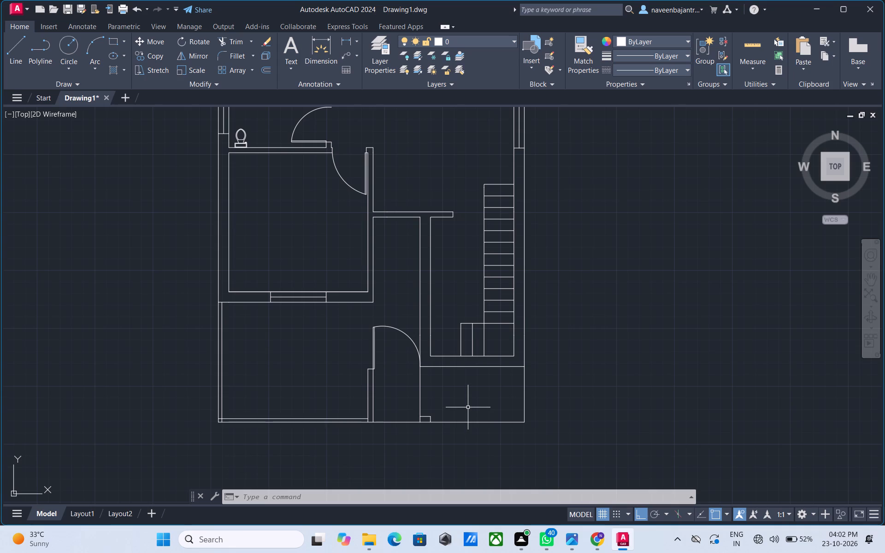
Set up a hatch with the SOLID pattern and the olive colour 114,116,48.
scroll(468, 407, "down", 2)
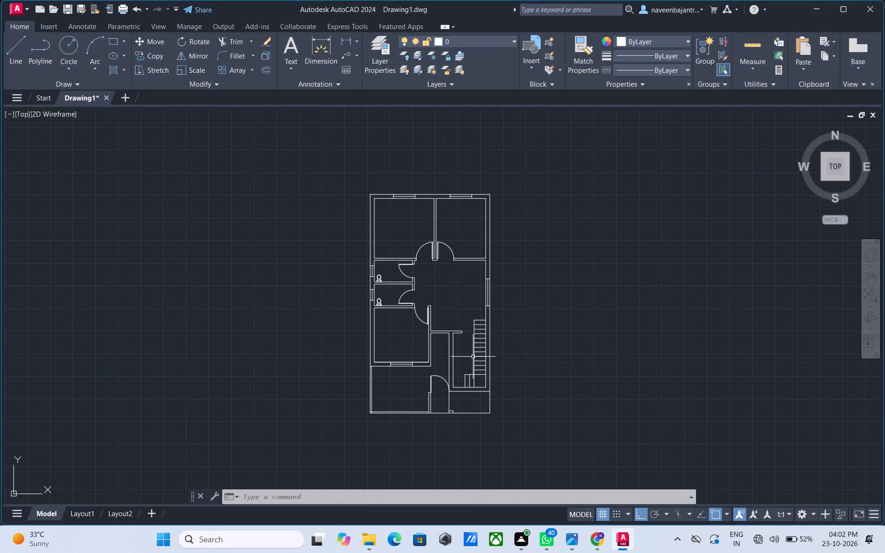
scroll(472, 358, "up", 1)
scroll(472, 358, "down", 1)
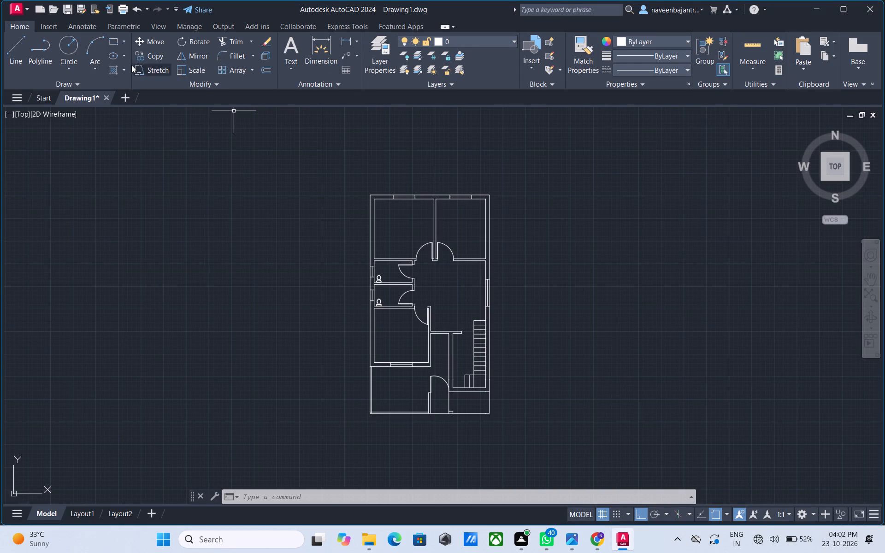
left_click(110, 67)
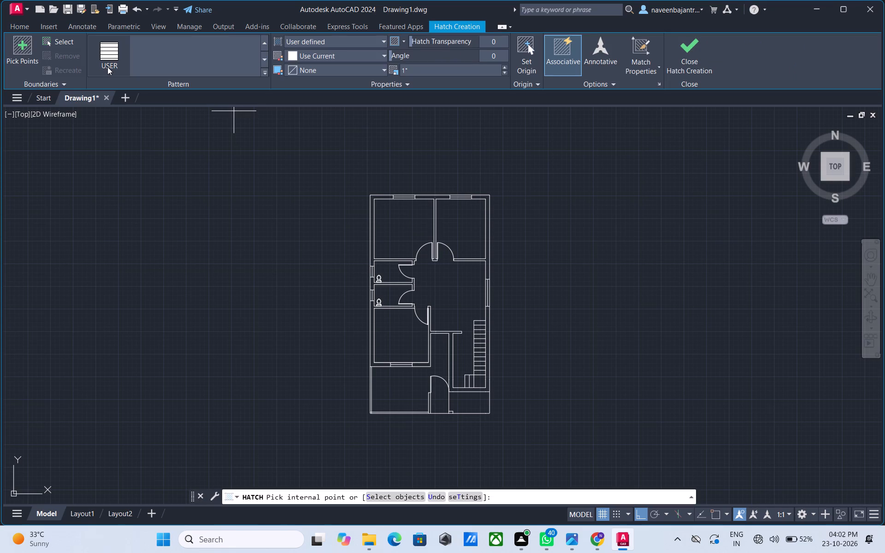
scroll(166, 58, "up", 17)
scroll(166, 58, "up", 6)
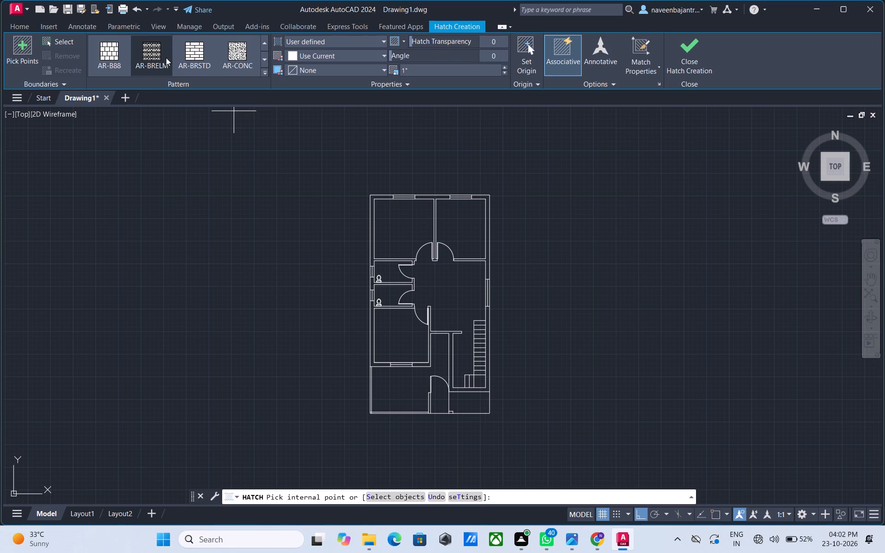
scroll(166, 58, "up", 10)
left_click(107, 53)
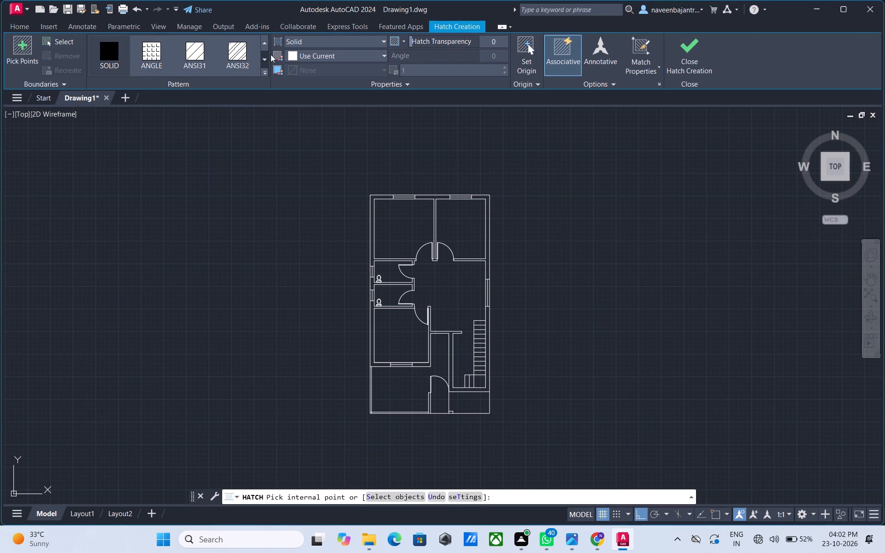
left_click(289, 58)
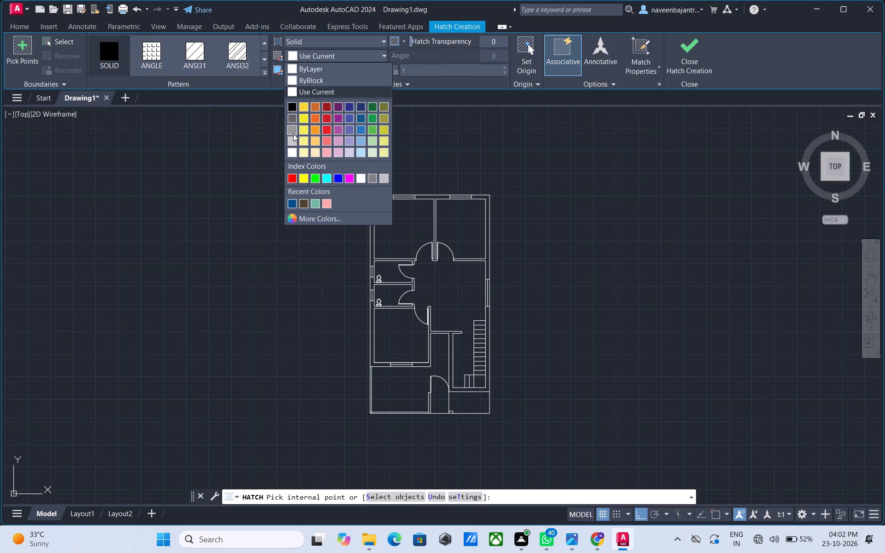
left_click(385, 103)
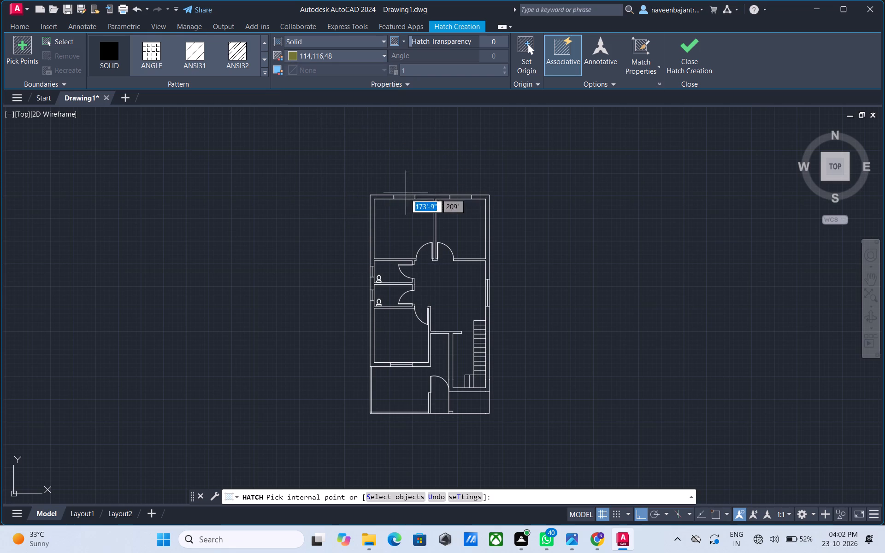
Fill the outer and inner walls around the rooms, toilets and staircase with the solid hatch, leaving the window openings empty.
left_click(380, 196)
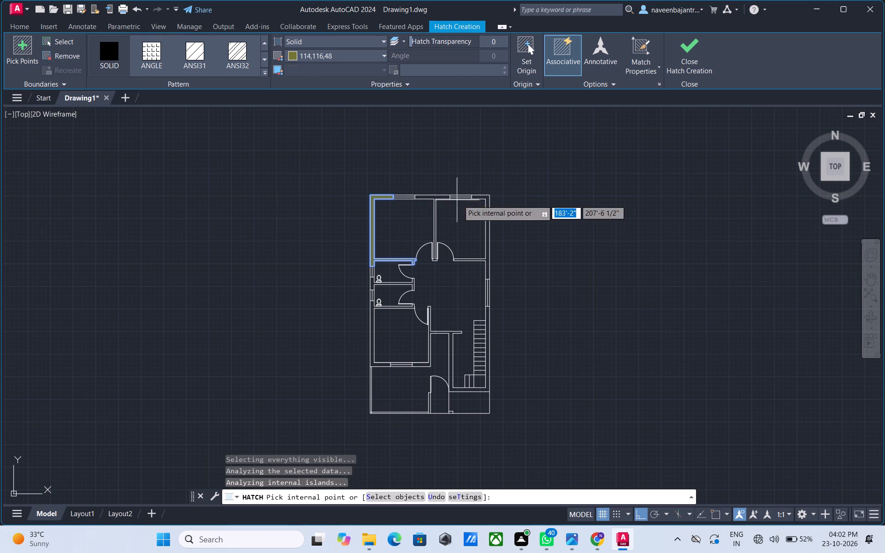
left_click(424, 197)
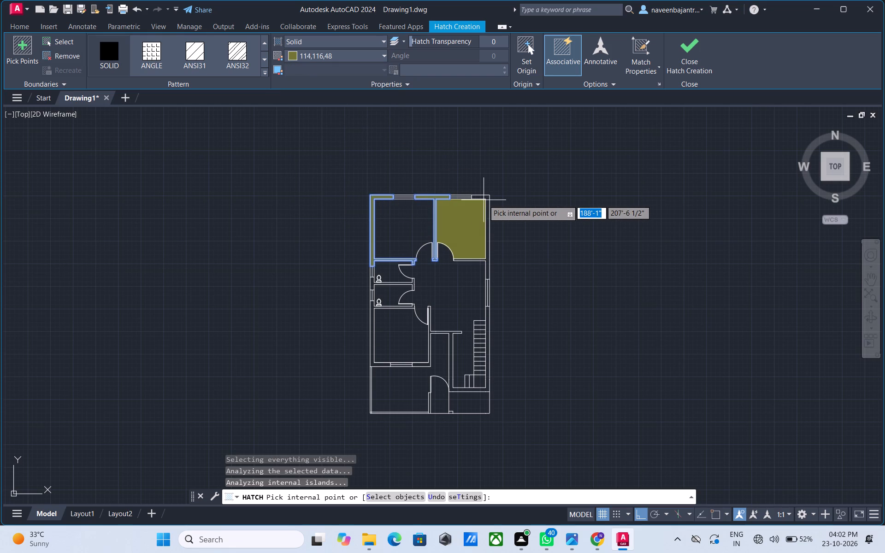
left_click(486, 197)
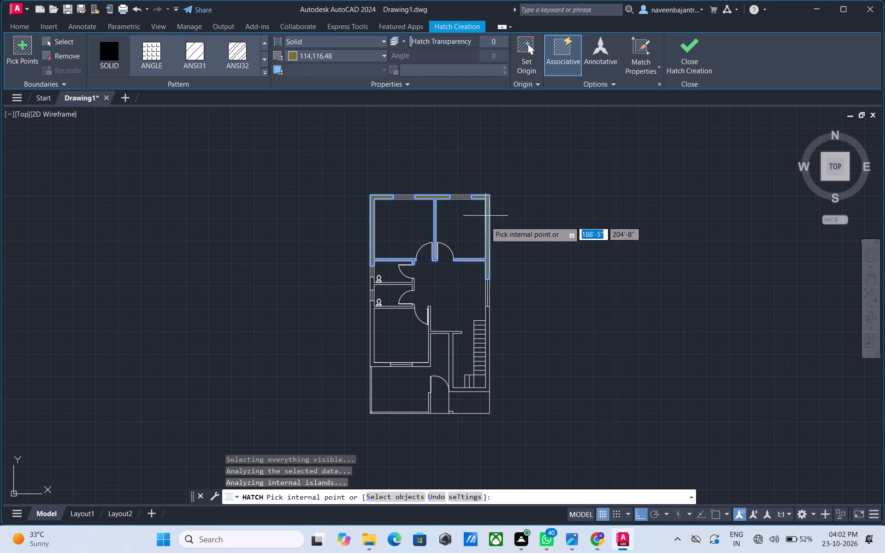
left_click(375, 365)
left_click(426, 365)
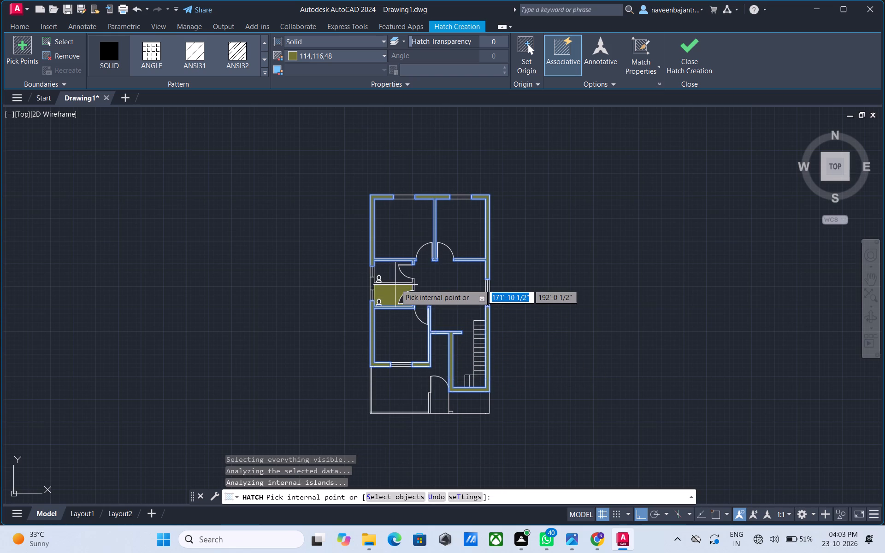
scroll(396, 284, "up", 4)
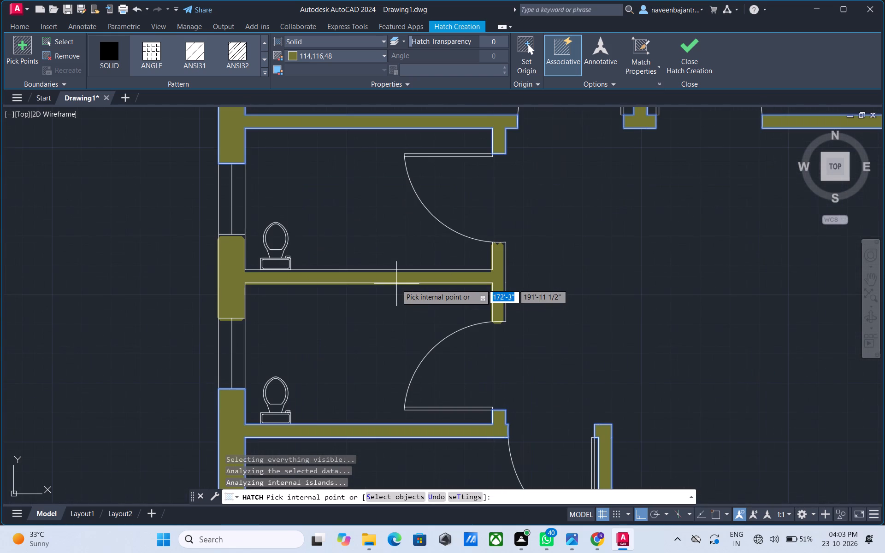
left_click(396, 280)
key("Escape")
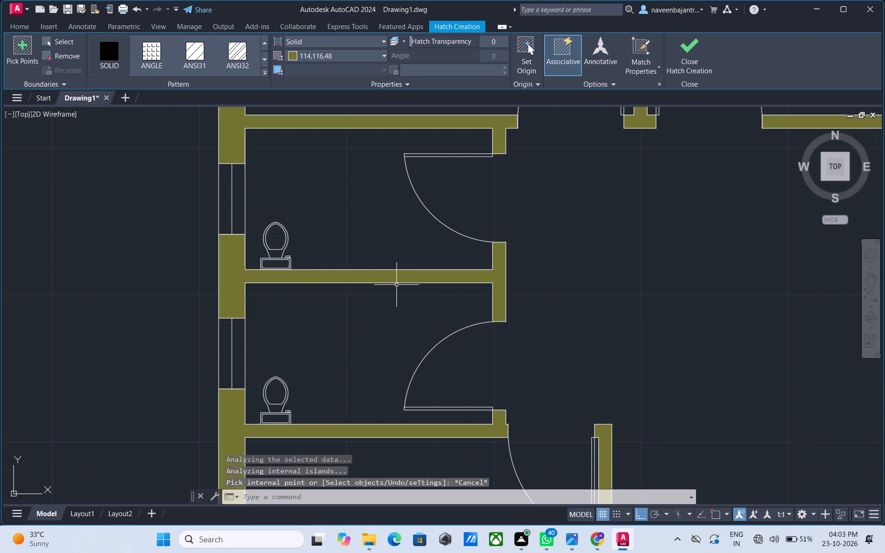
Fill the short wall south of the entrance door with the same solid olive hatch.
scroll(396, 285, "down", 4)
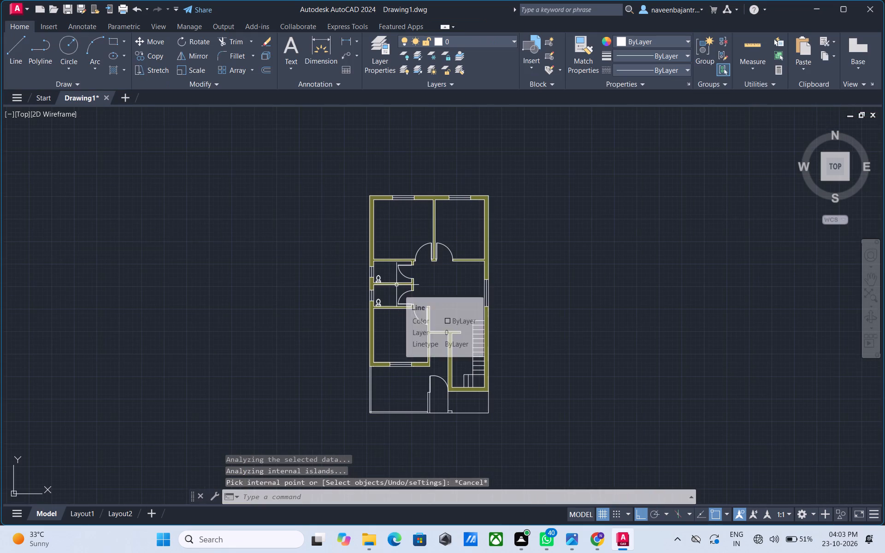
scroll(430, 406, "up", 2)
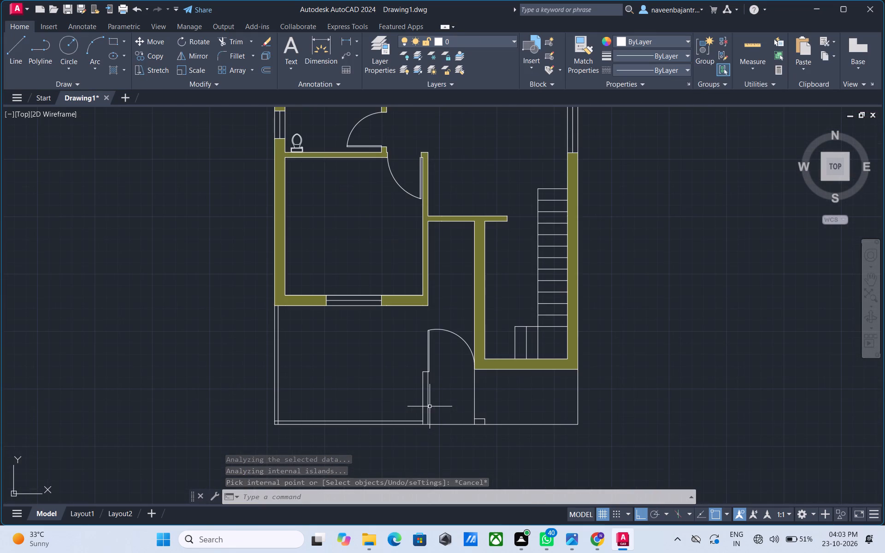
scroll(430, 406, "up", 1)
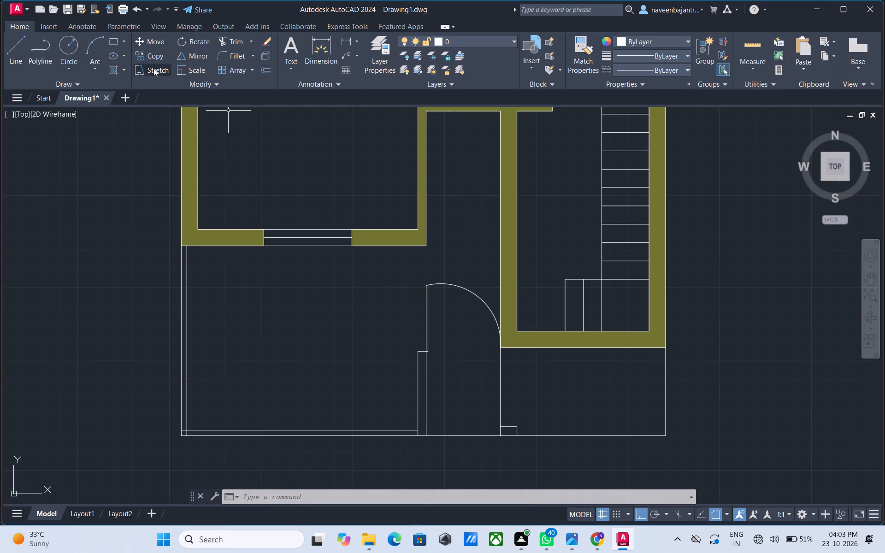
left_click(116, 69)
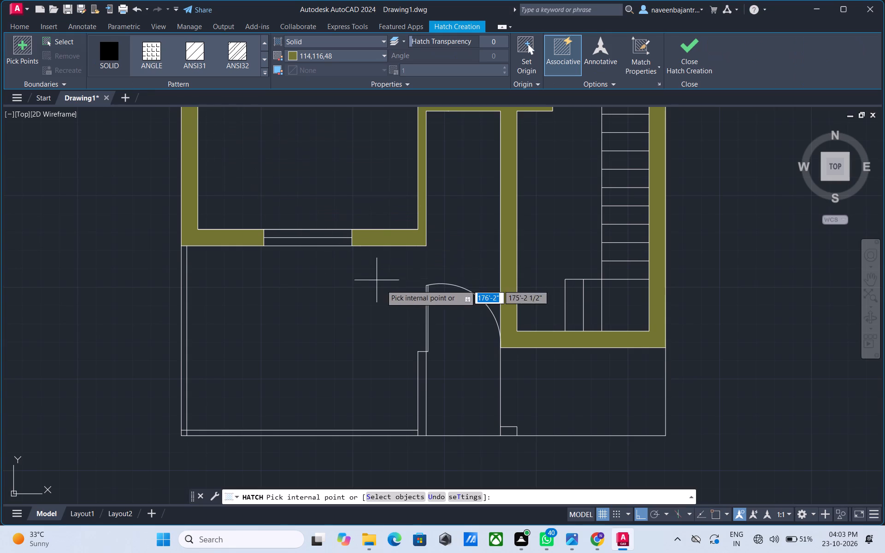
left_click(421, 380)
key("Escape")
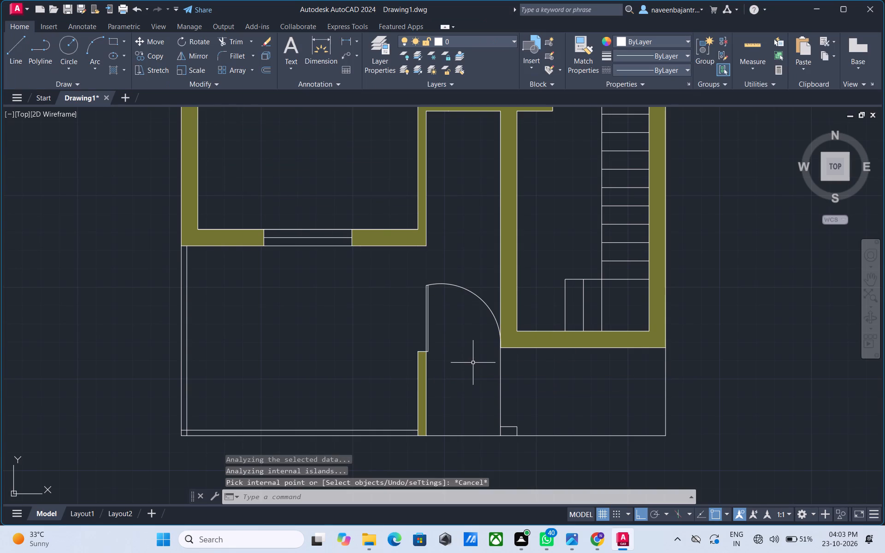
Erase the two leaf lines and the swing arc of the north toilet's door.
scroll(485, 347, "down", 3)
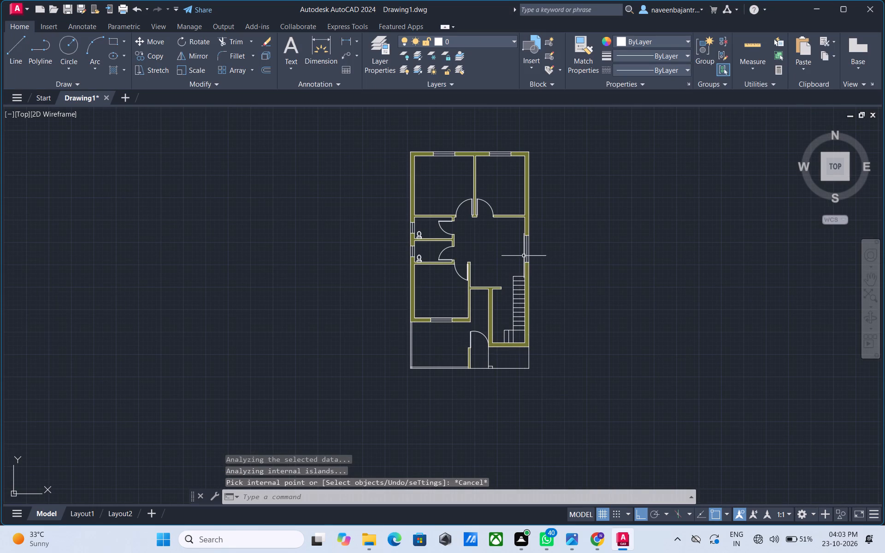
key("Escape")
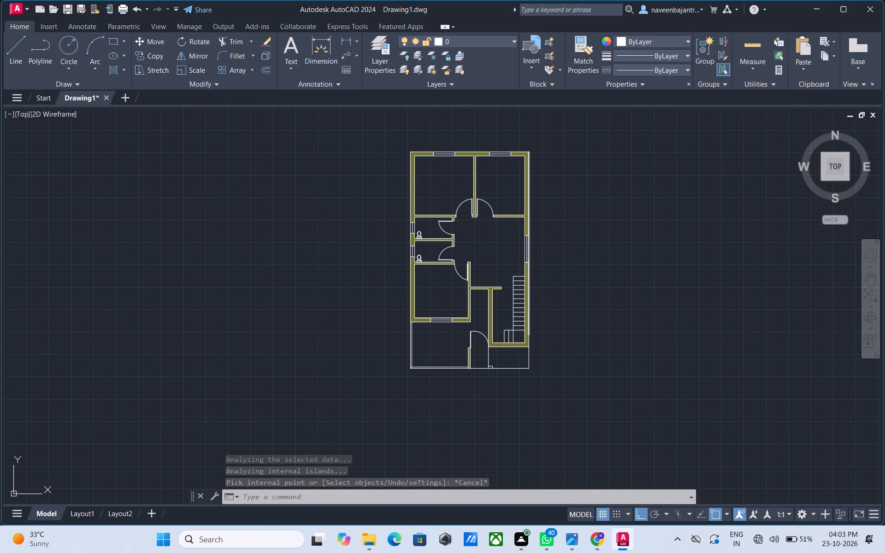
scroll(530, 239, "up", 1)
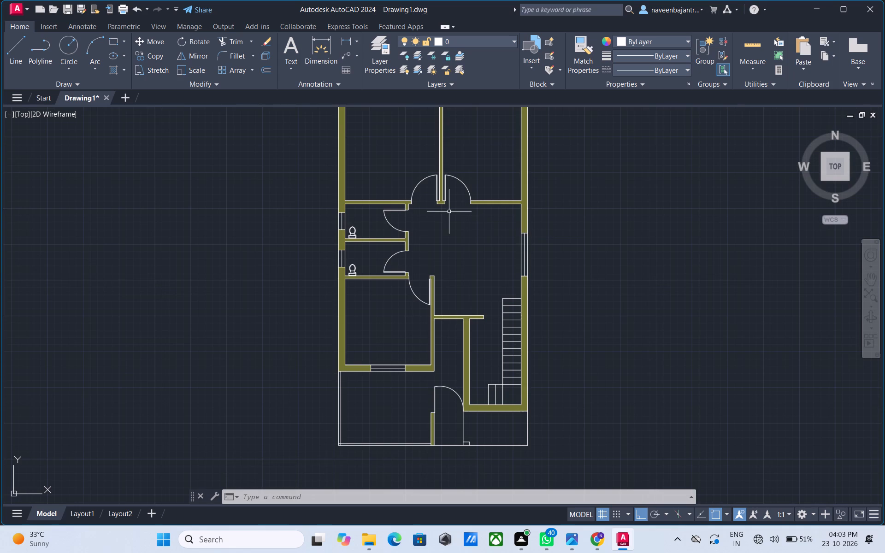
scroll(407, 205, "up", 2)
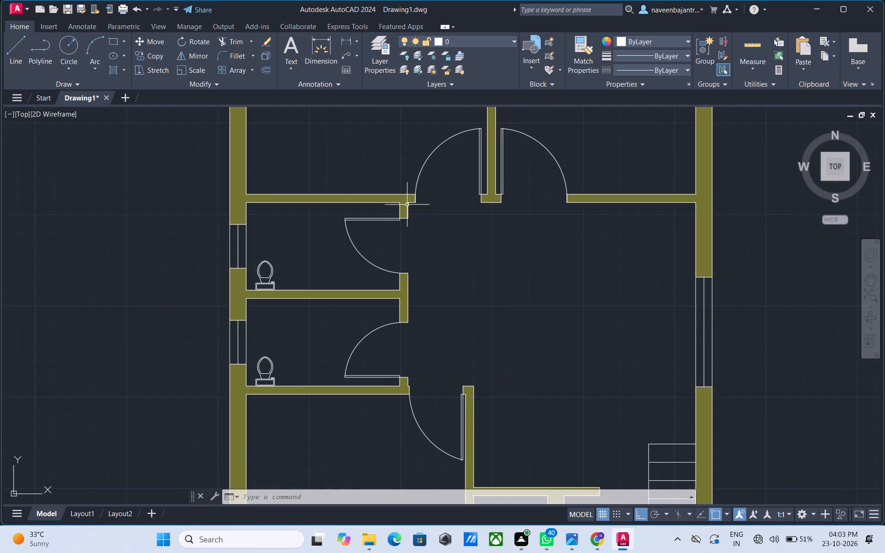
key("Escape")
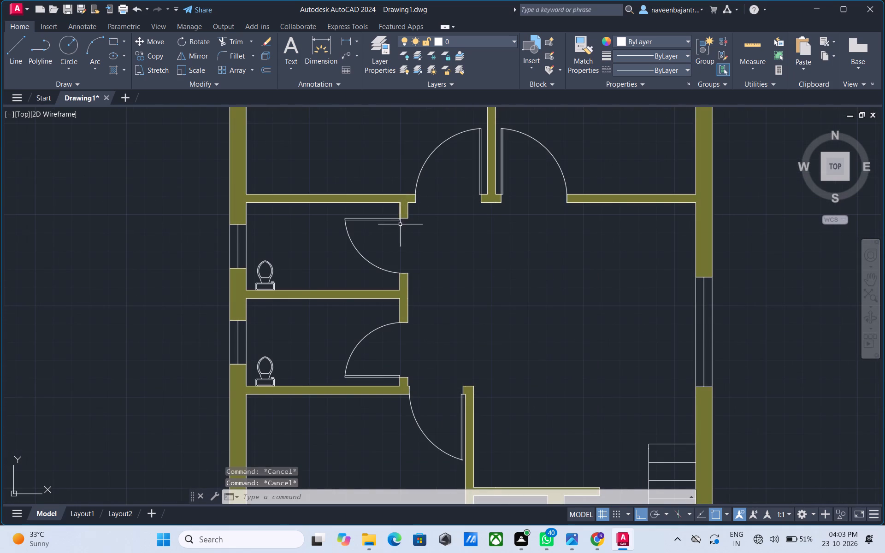
left_click(363, 219)
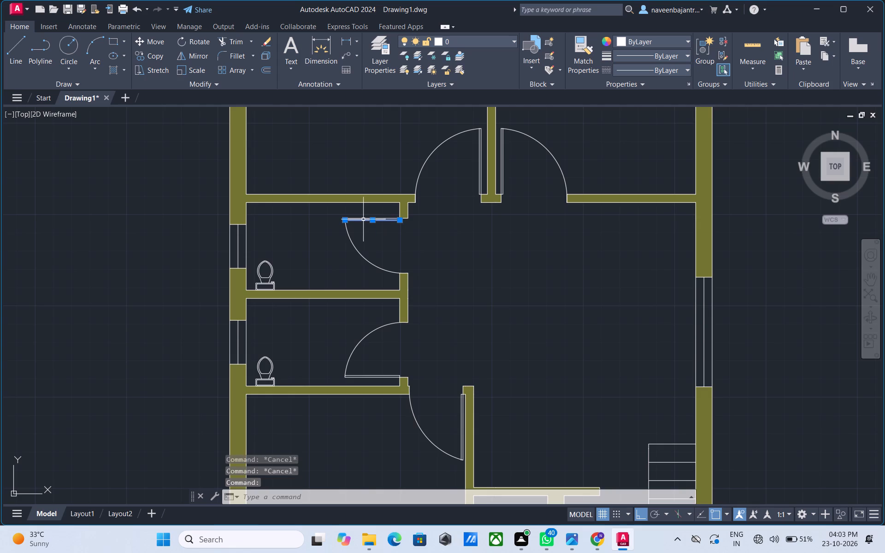
key("Delete")
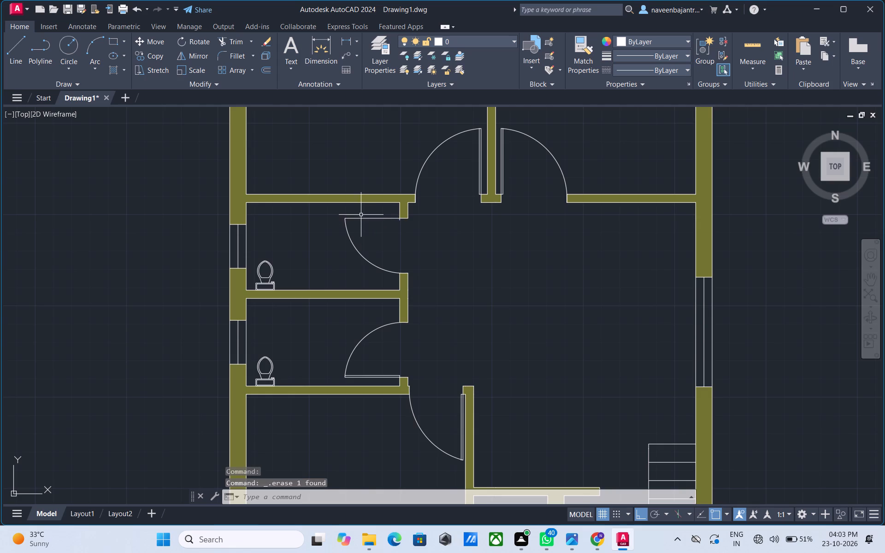
left_click(361, 218)
key("Delete")
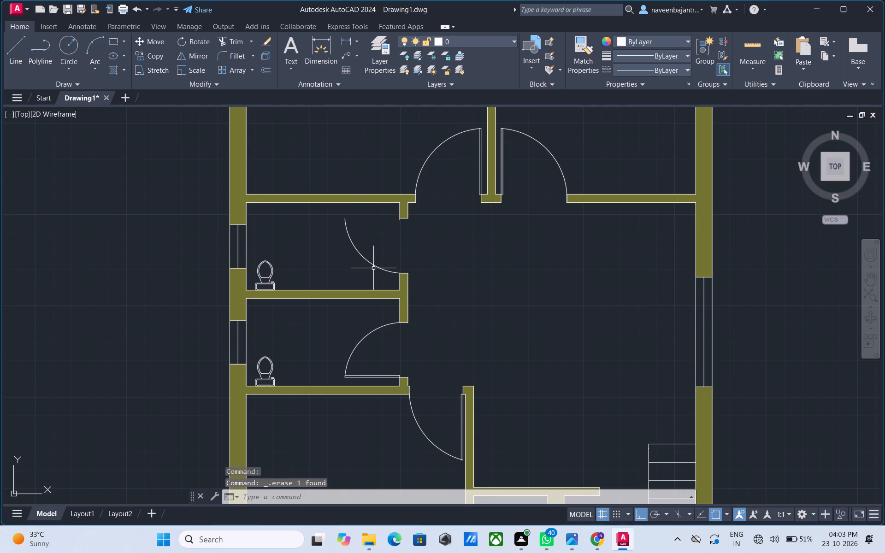
left_click(373, 269)
left_click(374, 268)
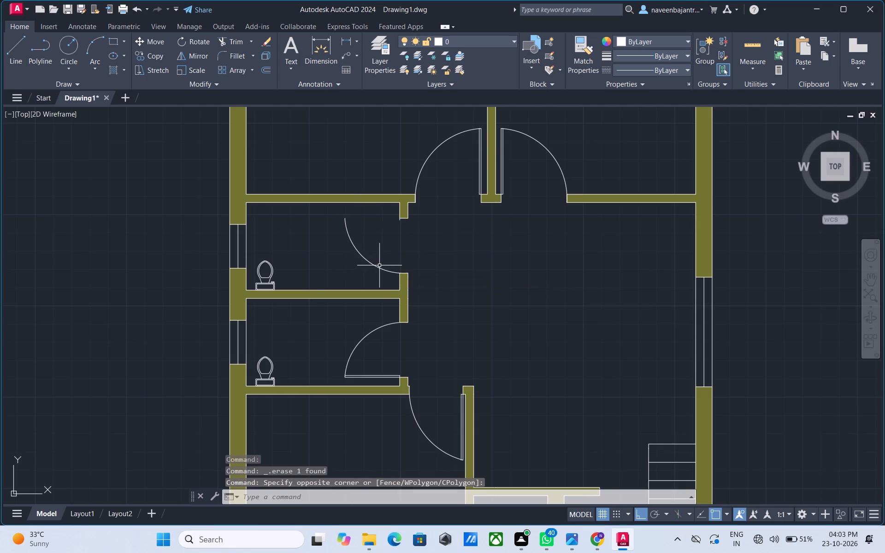
left_click(379, 265)
key("Delete")
key("Escape")
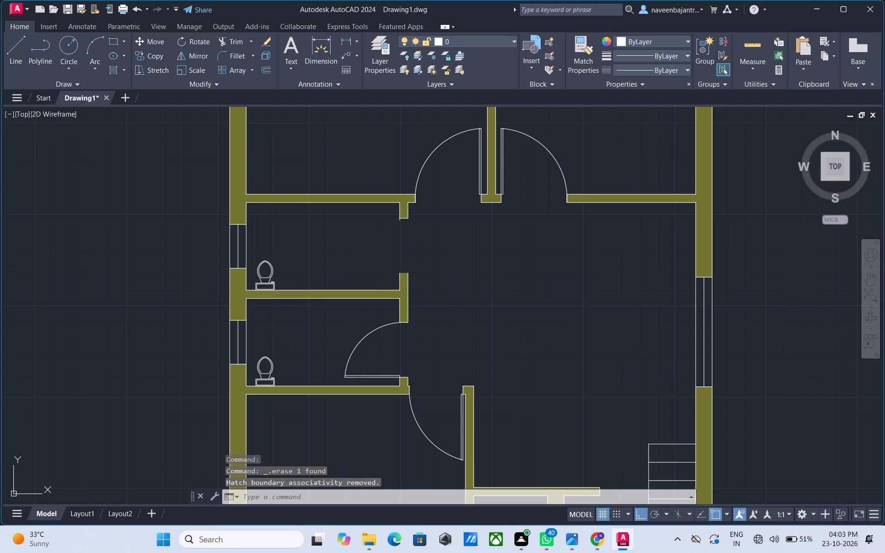
Draw a 3' line west from the south jamb of the north toilet's door opening and offset it 1" north as the door leaf.
type("l")
key("space")
left_click(399, 271)
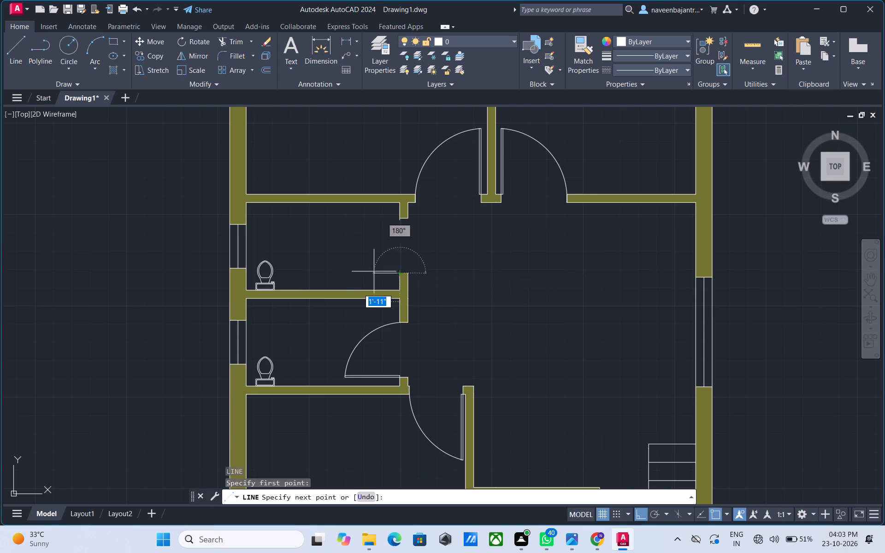
type("3'")
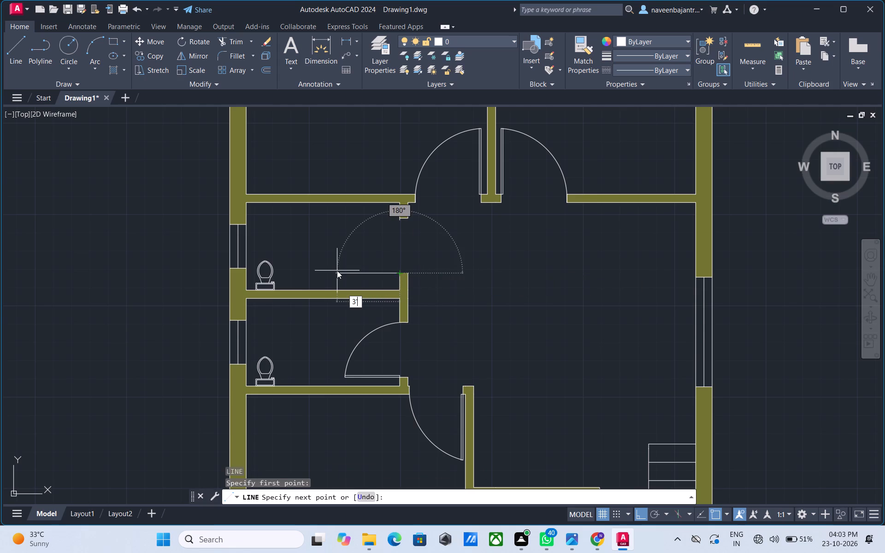
key("Return")
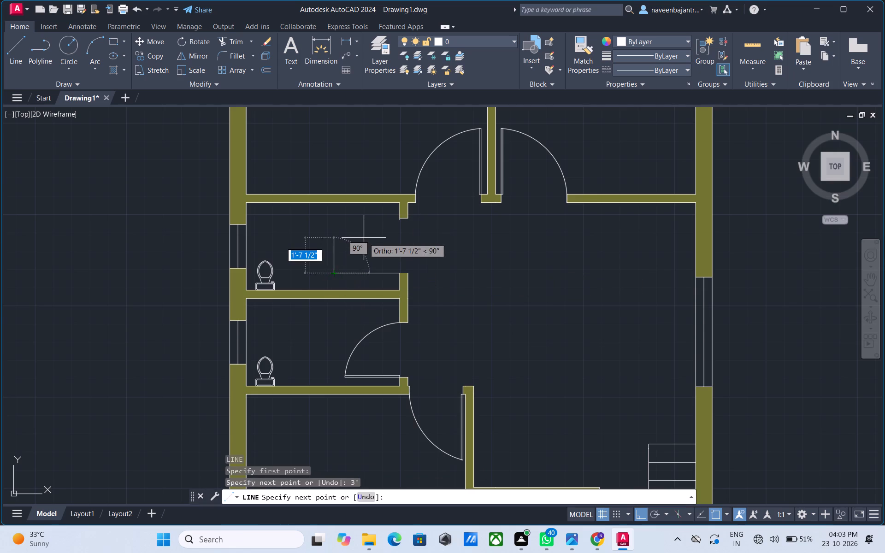
key("Escape")
type("o 1\"")
key("Return")
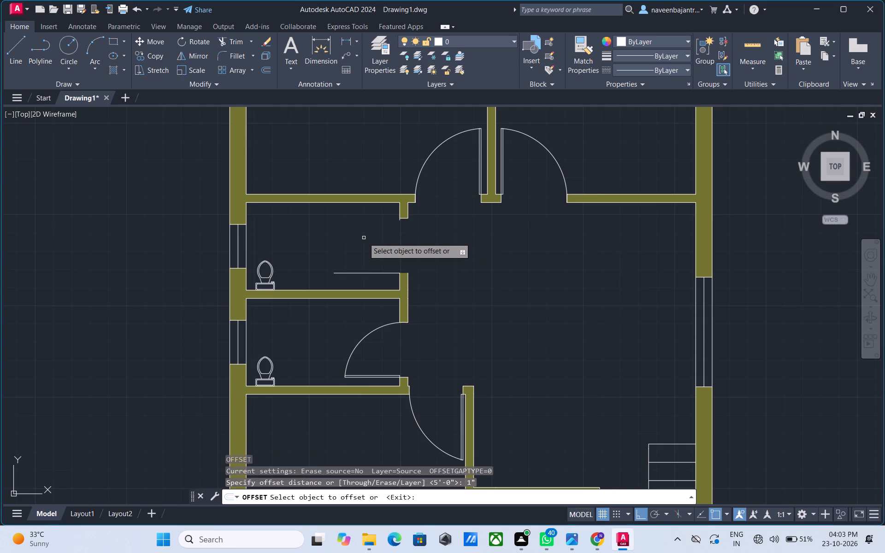
left_click(369, 273)
left_click(372, 253)
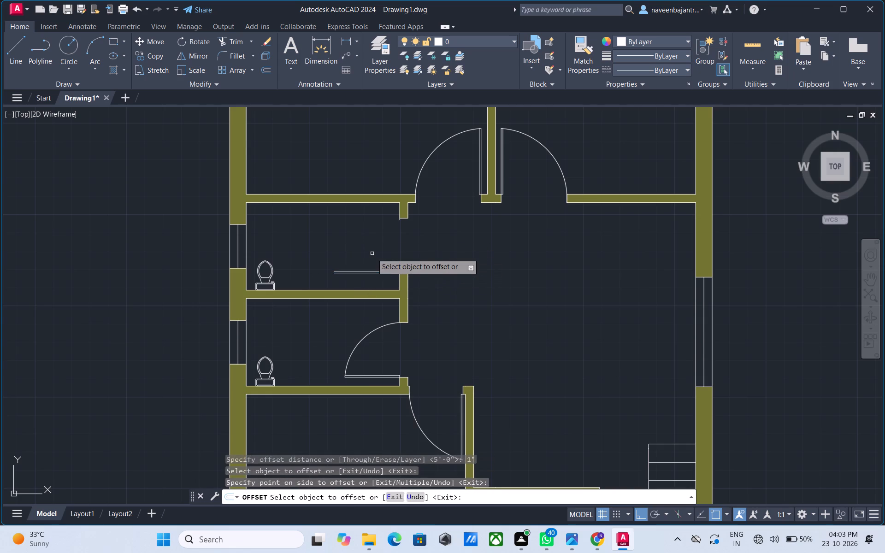
key("Escape")
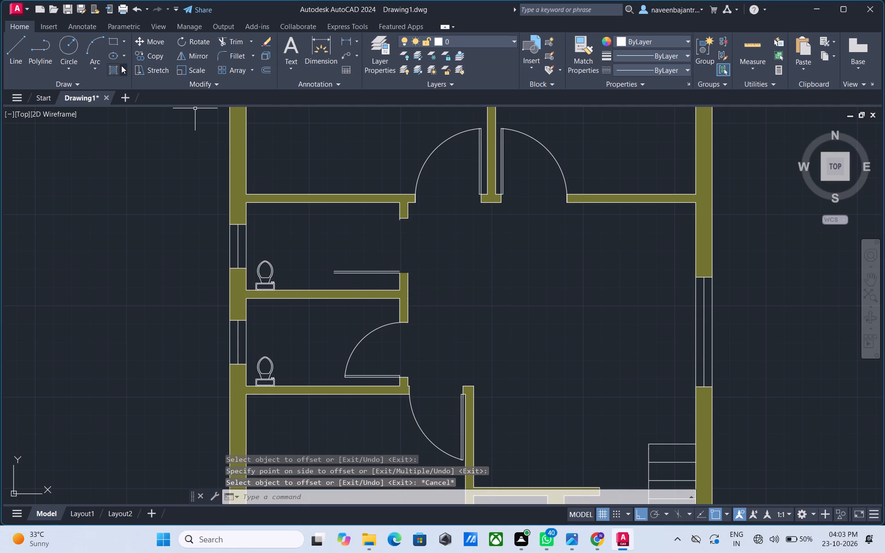
Draw the door's swing arc from the leaf's west end through the north jamb's inner corner to its outer corner.
left_click(94, 45)
scroll(348, 281, "up", 2)
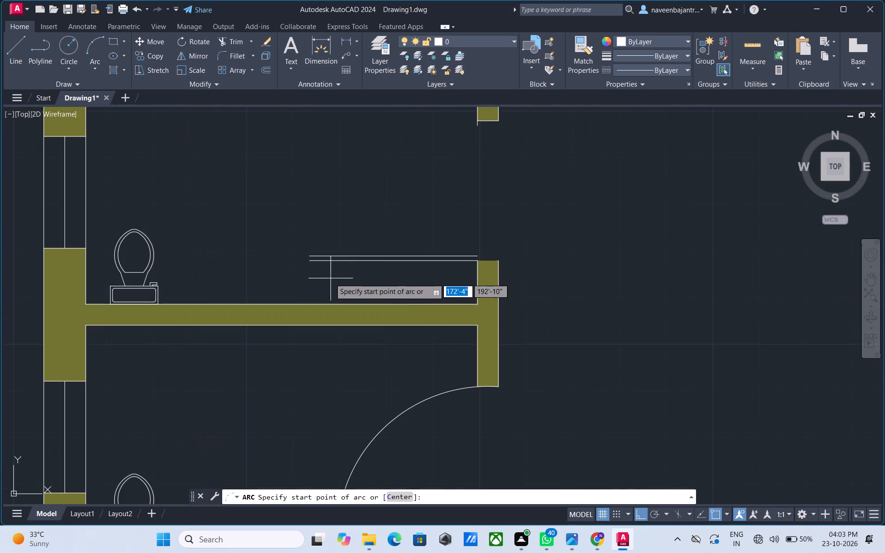
left_click(310, 261)
scroll(310, 261, "down", 2)
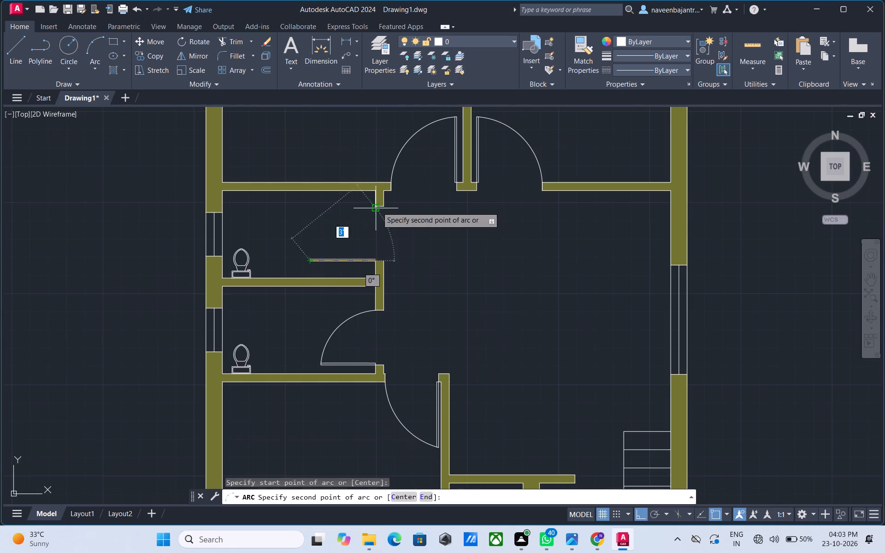
scroll(377, 205, "up", 5)
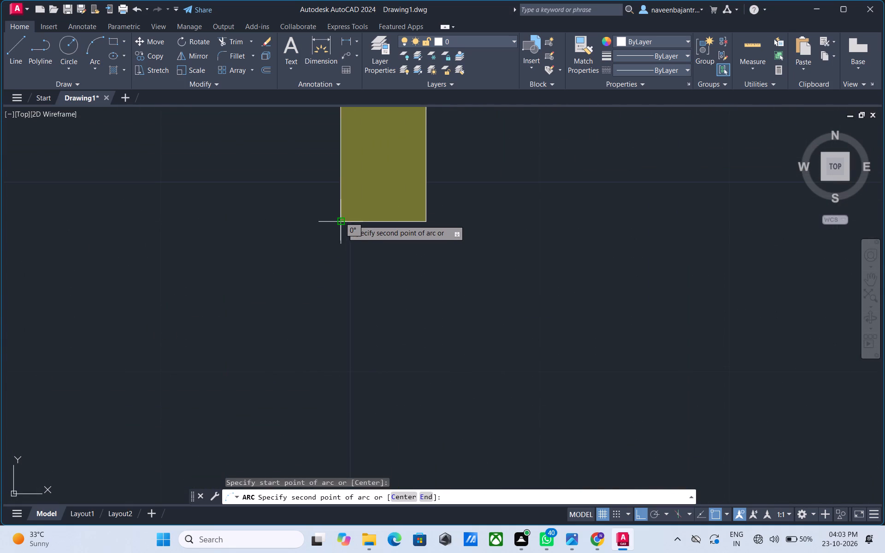
left_click(342, 220)
left_click(426, 220)
key("Escape")
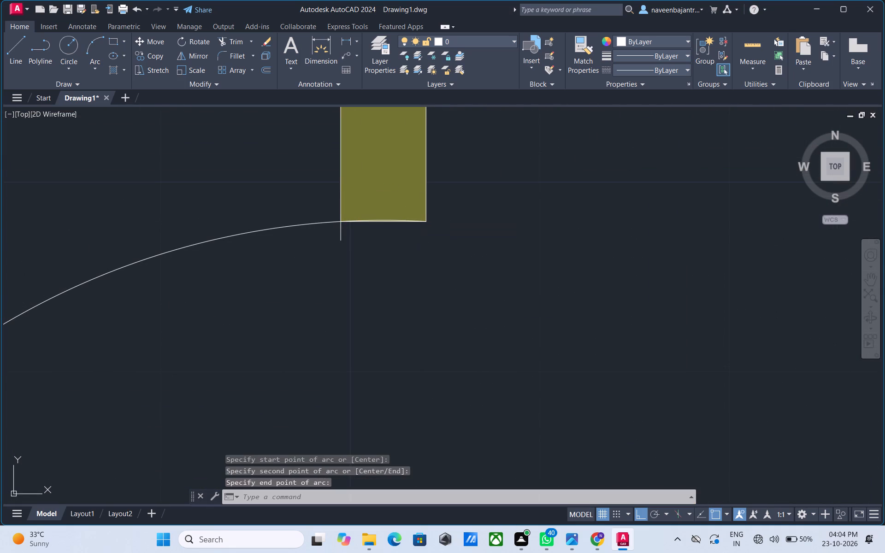
Trim the line stub below the north jamb and the part of the arc running across the jamb.
type("tr")
key("space")
left_click(342, 234)
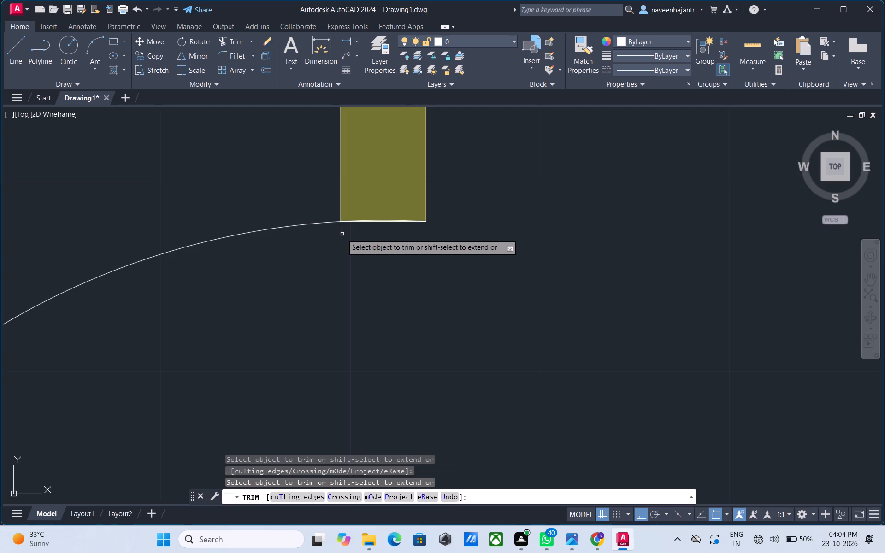
scroll(362, 225, "up", 4)
left_click(395, 200)
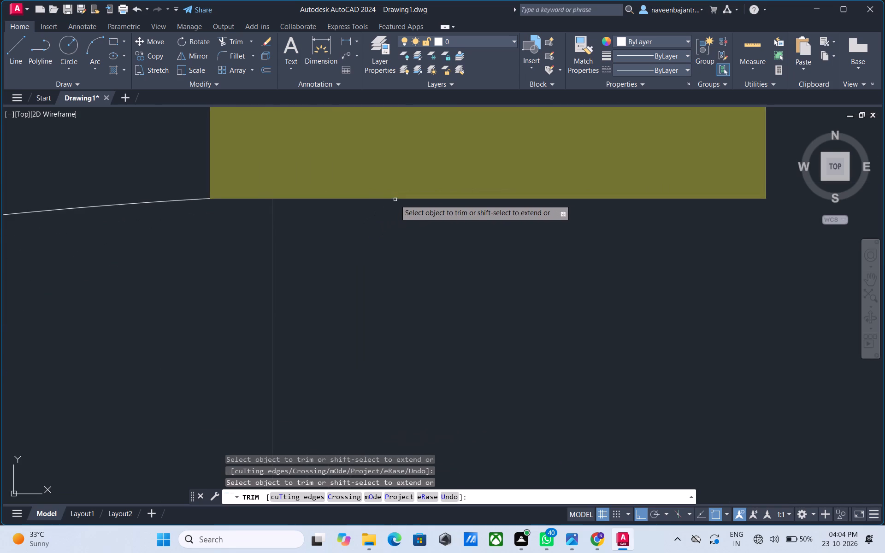
scroll(395, 200, "down", 9)
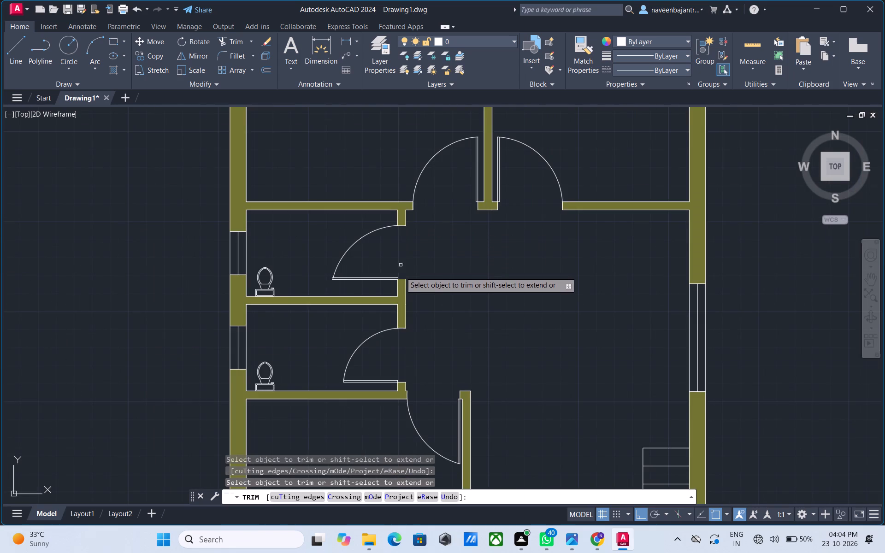
key("Escape")
Close the door leaf's east end with a short vertical line and redraw the wall end line across the south jamb.
scroll(401, 283, "up", 5)
key("Escape")
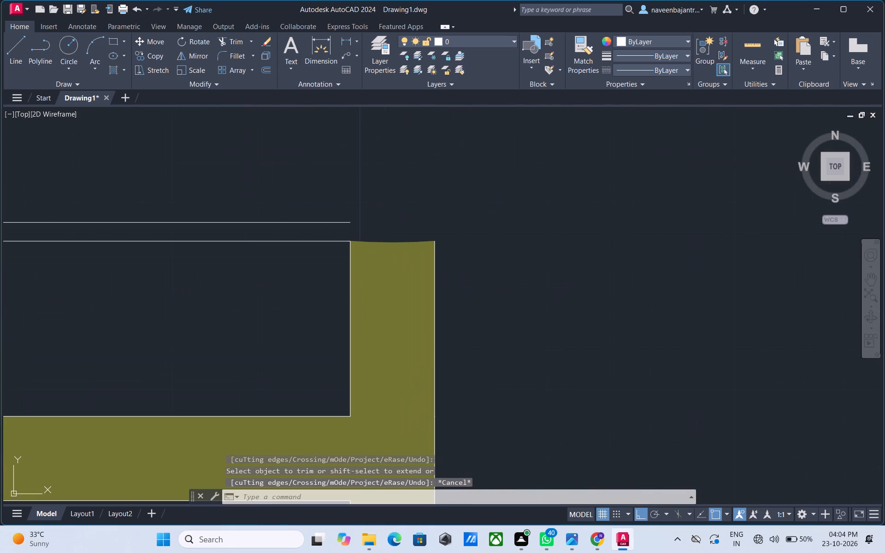
type("l")
key("space")
left_click(353, 240)
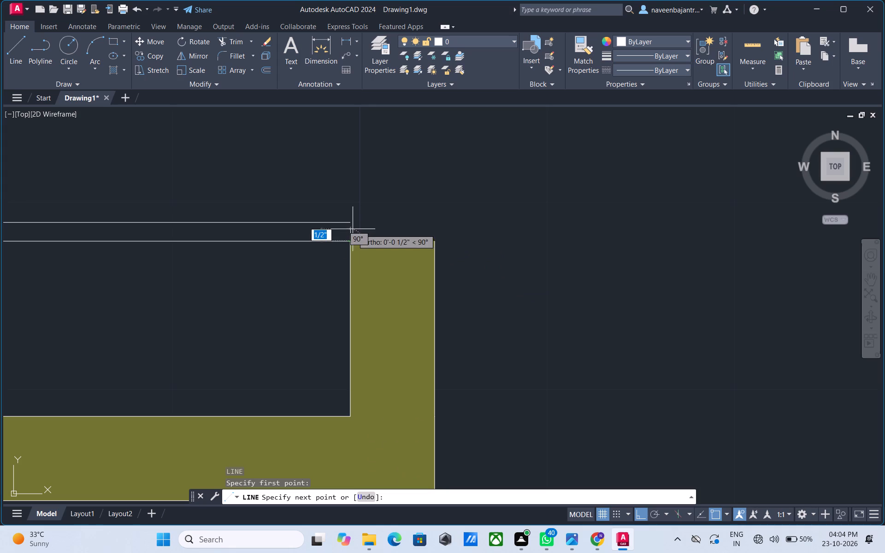
left_click(353, 224)
key("Escape")
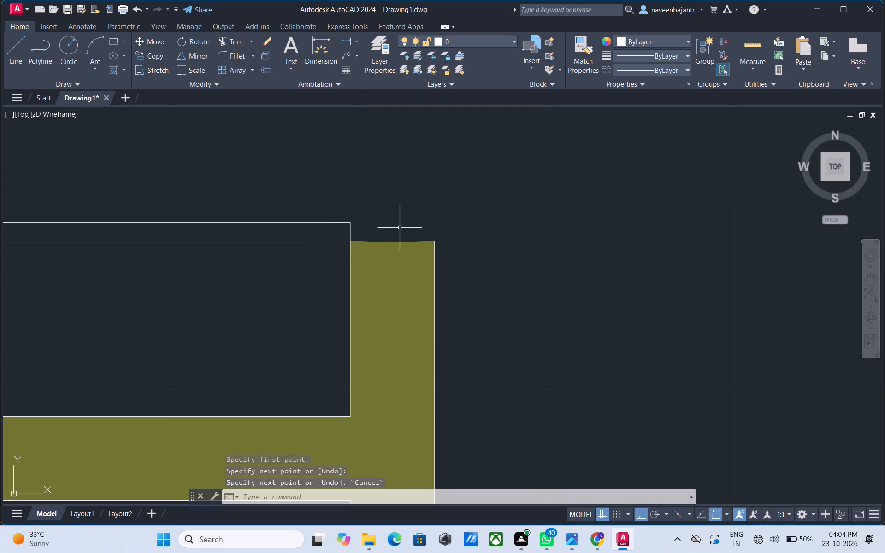
key("l")
key("space")
left_click(353, 240)
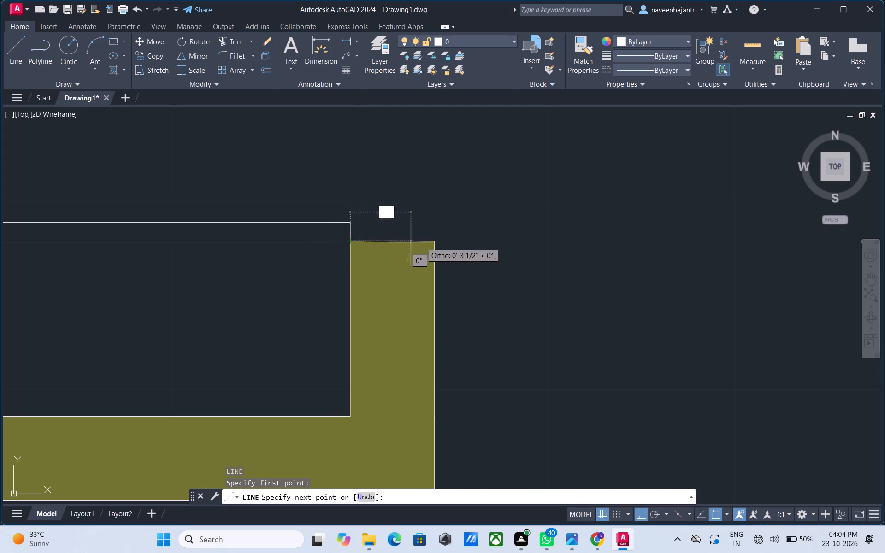
left_click(433, 242)
key("Escape")
Trim away the solid hatch by picking it in the staircase's west wall beside the entrance door.
scroll(464, 247, "down", 4)
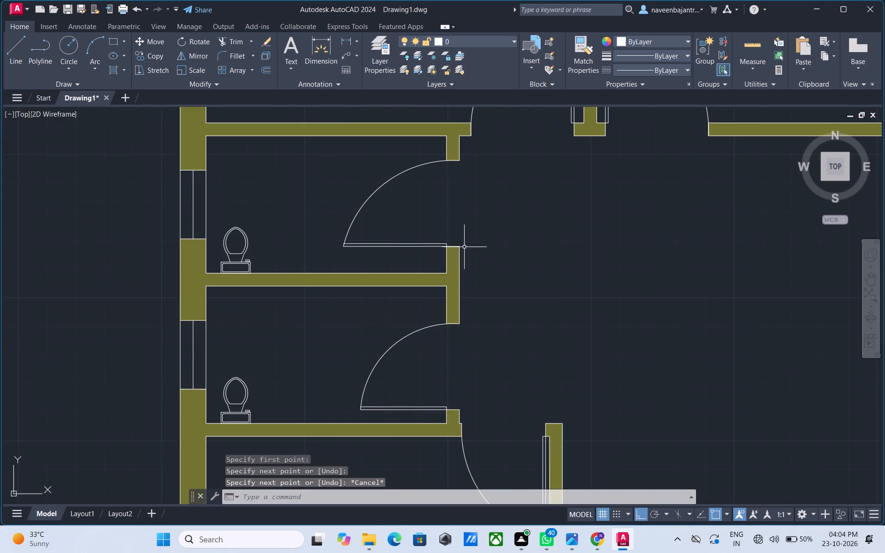
scroll(464, 247, "down", 3)
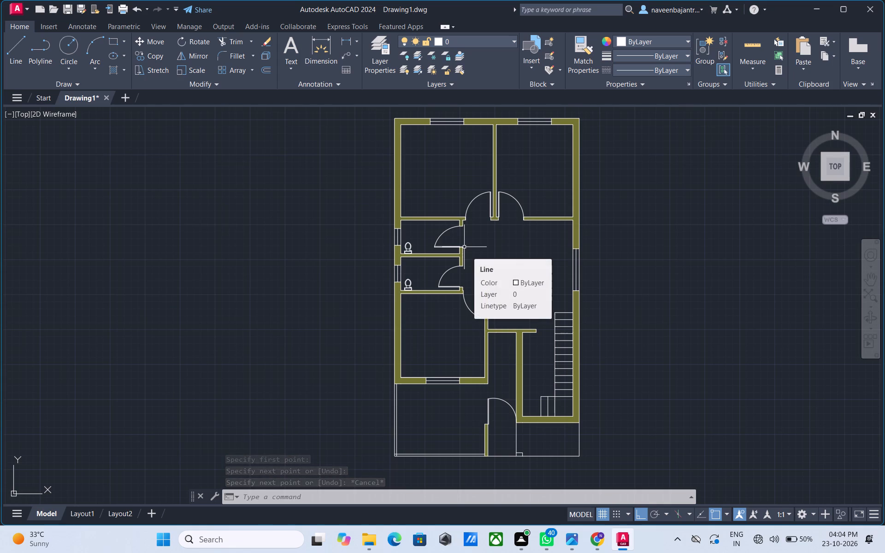
scroll(464, 247, "down", 1)
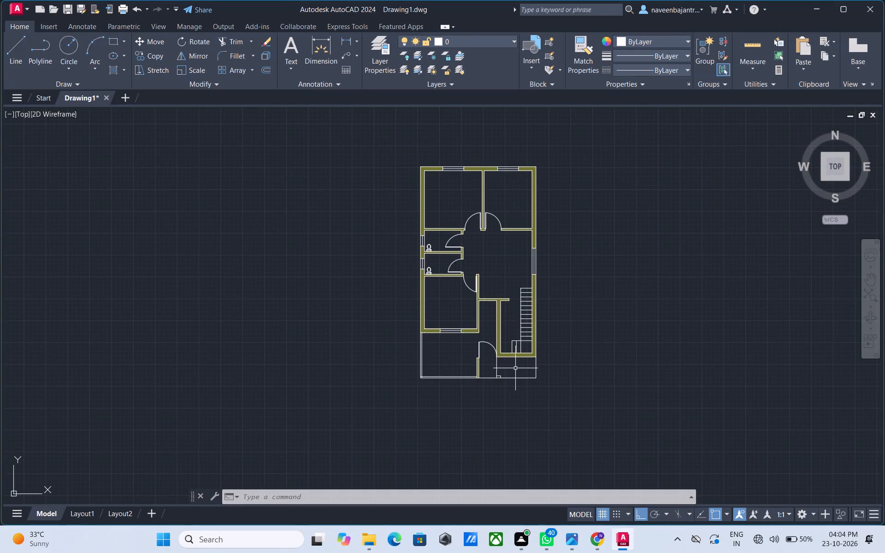
scroll(511, 372, "up", 3)
key("Escape")
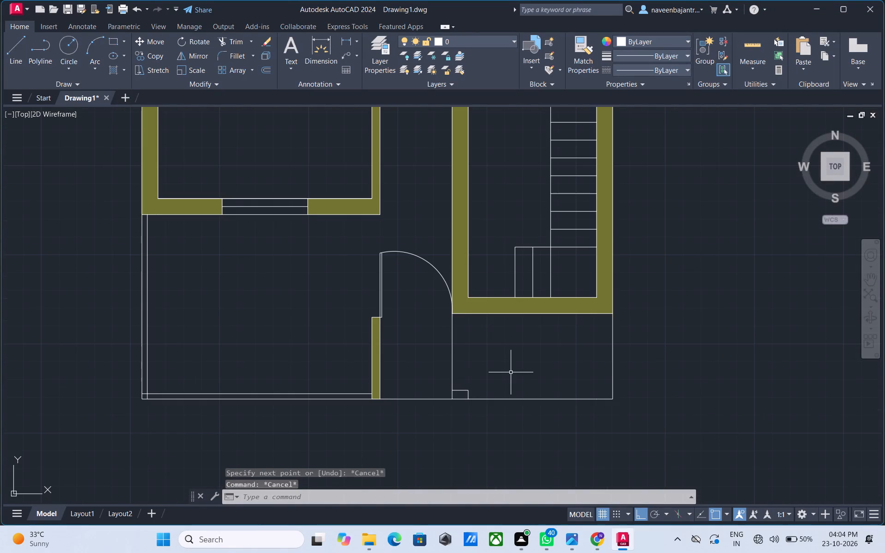
type("tr")
key("space")
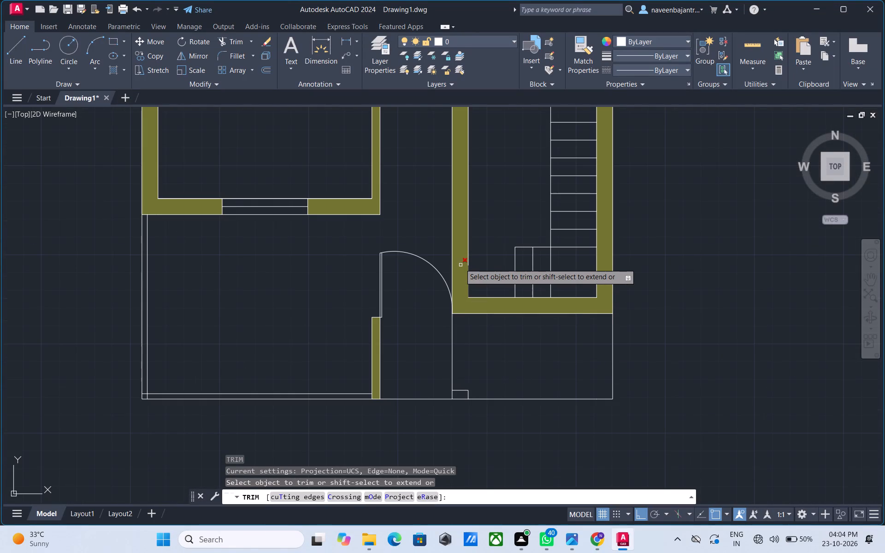
left_click(460, 248)
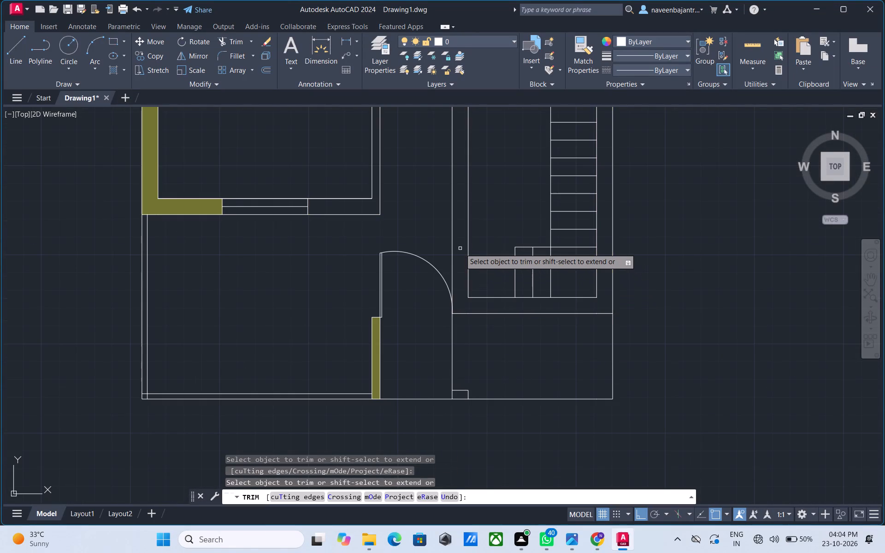
key("Escape")
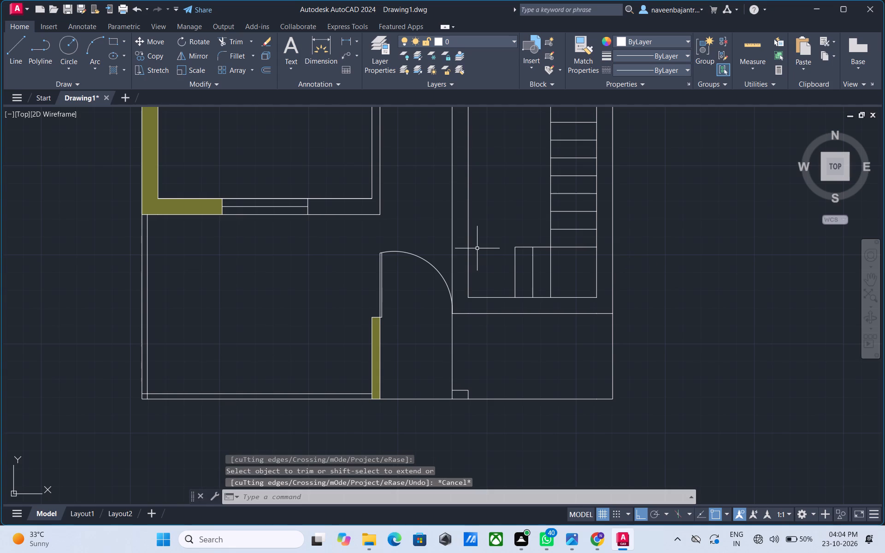
Draw a jamb line across the staircase's west wall near its south end and trim the ends overhanging both wall faces.
key("l")
key("space")
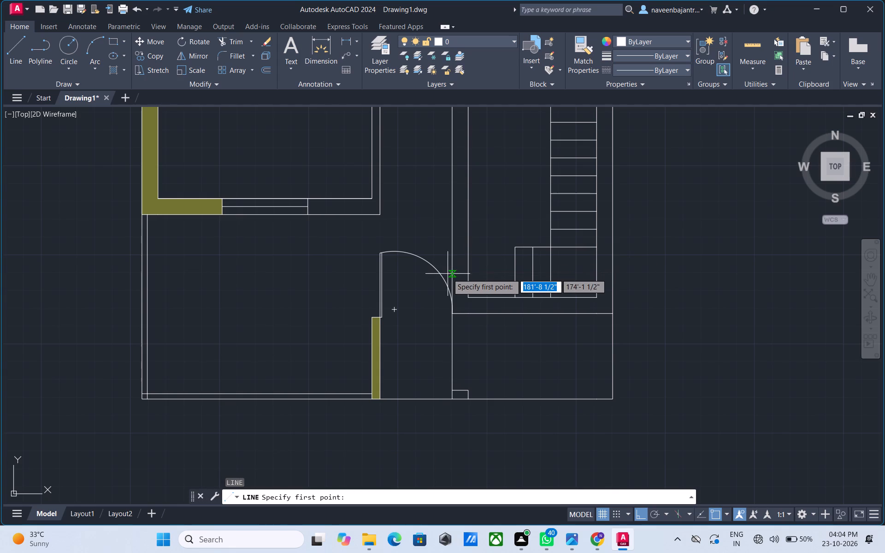
scroll(446, 271, "up", 3)
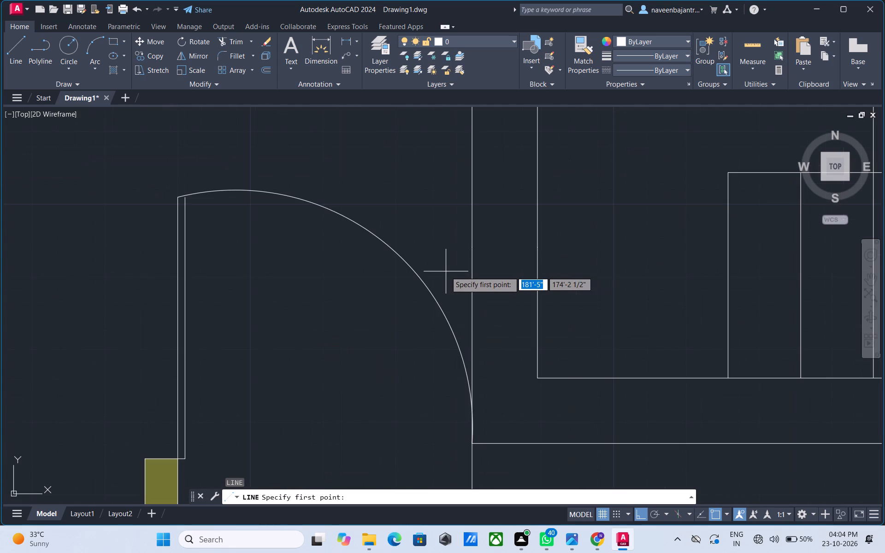
left_click(446, 271)
left_click(573, 273)
key("Escape")
type("tr")
key("space")
left_click(566, 271)
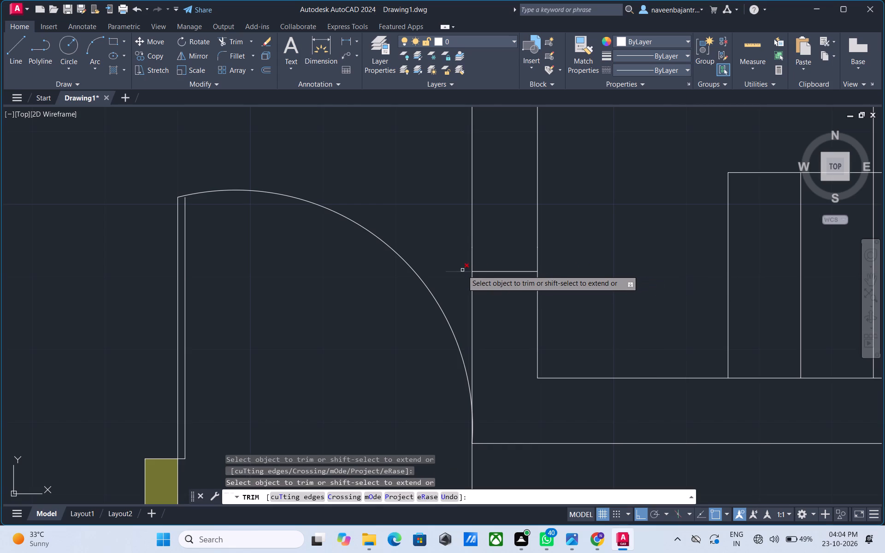
left_click(462, 270)
scroll(462, 270, "down", 5)
key("Escape")
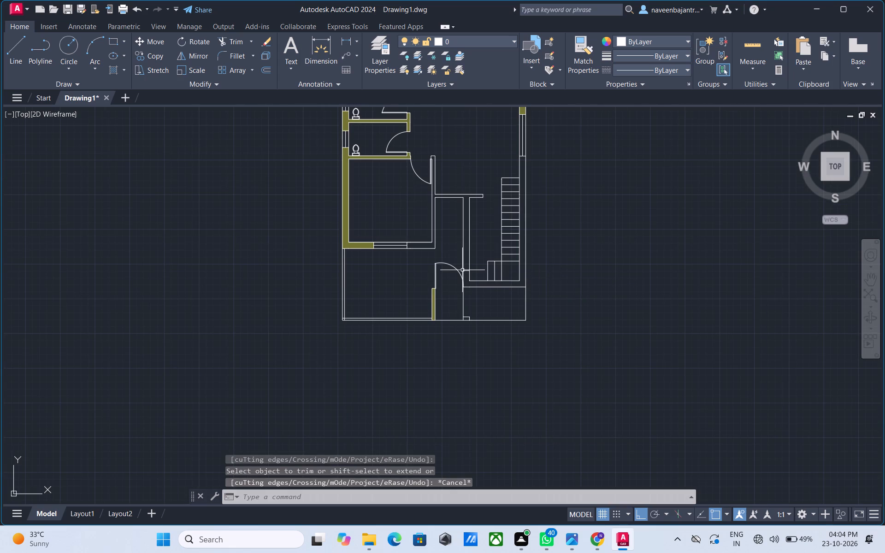
Draw a second jamb line across the same wall farther north and trim its overhanging ends on both sides.
type("l")
key("space")
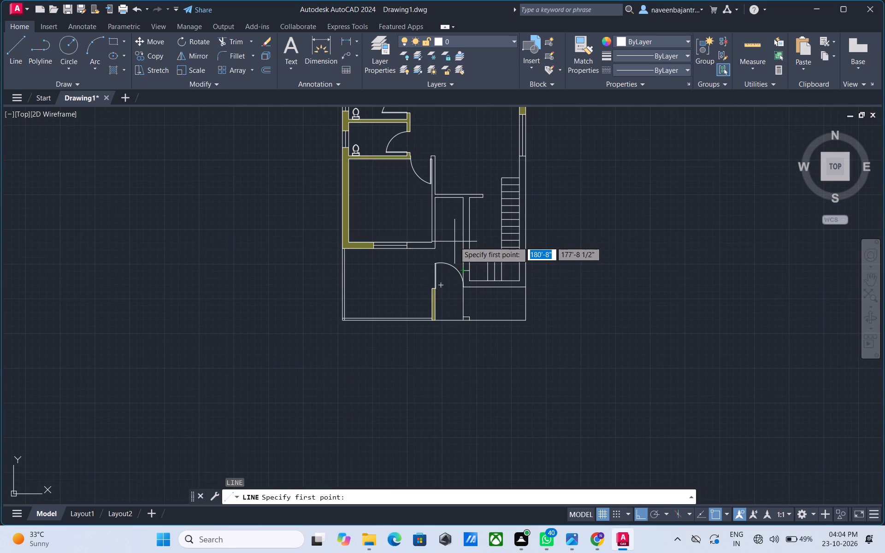
left_click(454, 239)
left_click(479, 239)
key("Escape")
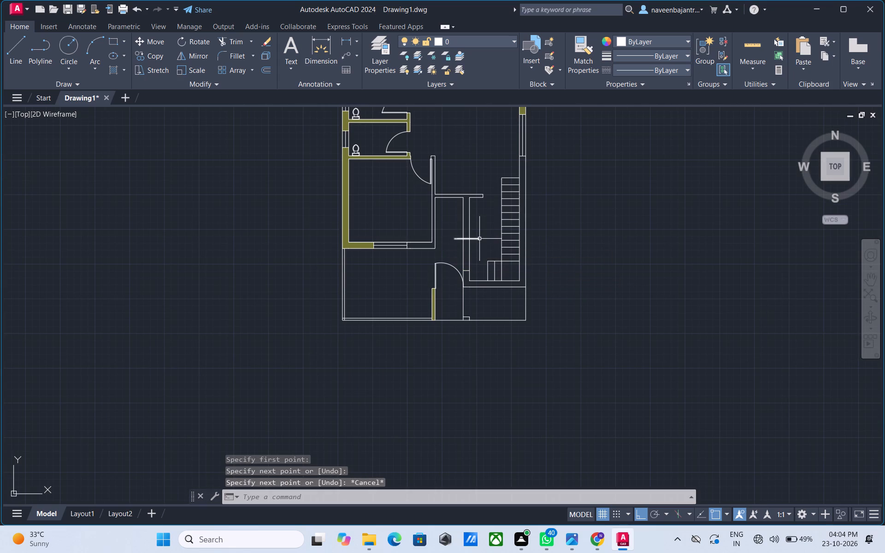
type("tr")
key("space")
left_click(479, 239)
left_click(458, 239)
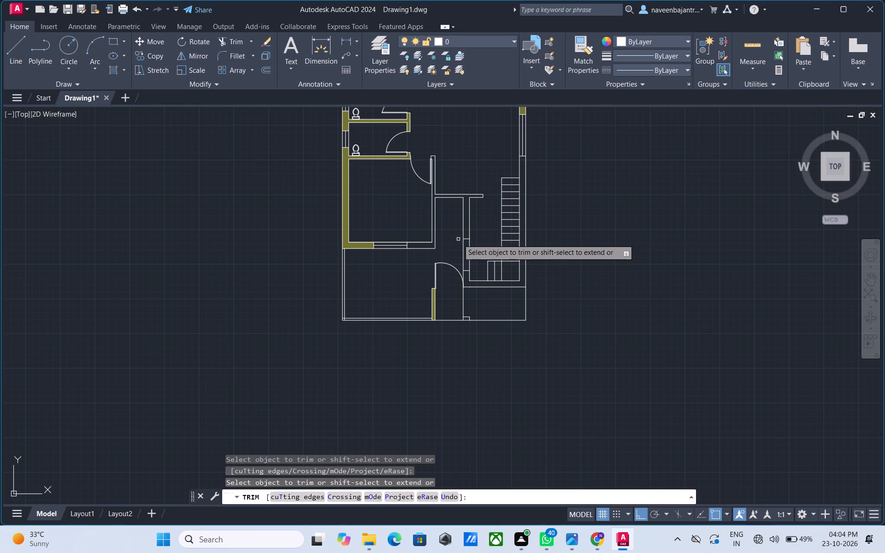
Trim both wall faces between the two jamb lines, including the leftover stubs, to open a doorway into the staircase.
left_click(464, 249)
left_click(468, 251)
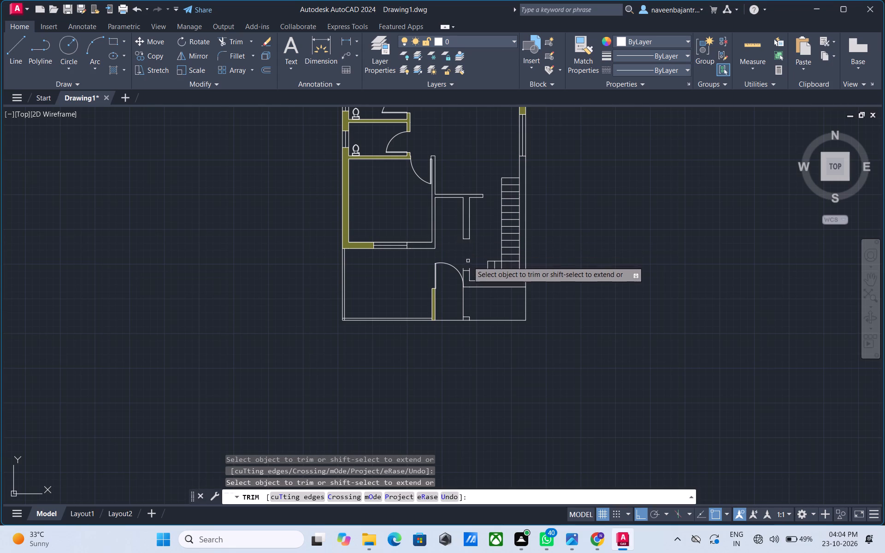
scroll(468, 261, "up", 4)
left_click(478, 310)
left_click(437, 314)
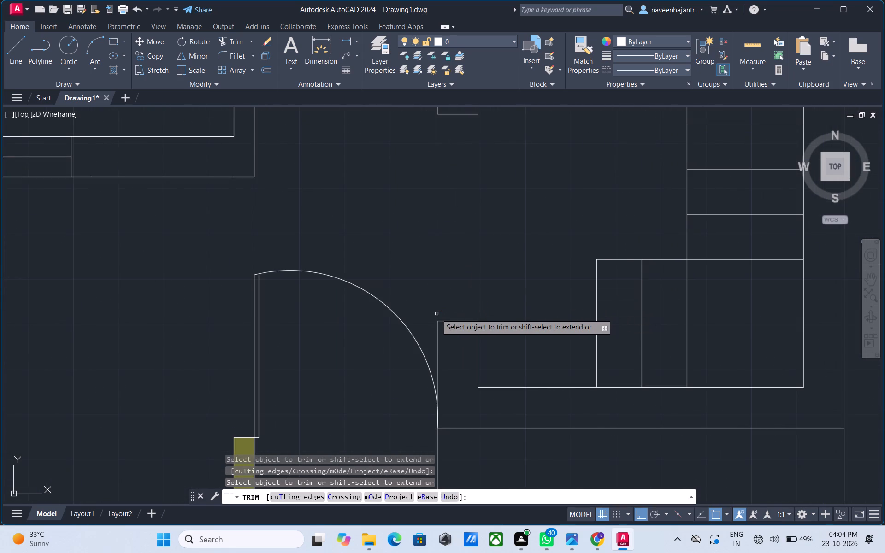
scroll(437, 314, "down", 3)
key("Escape")
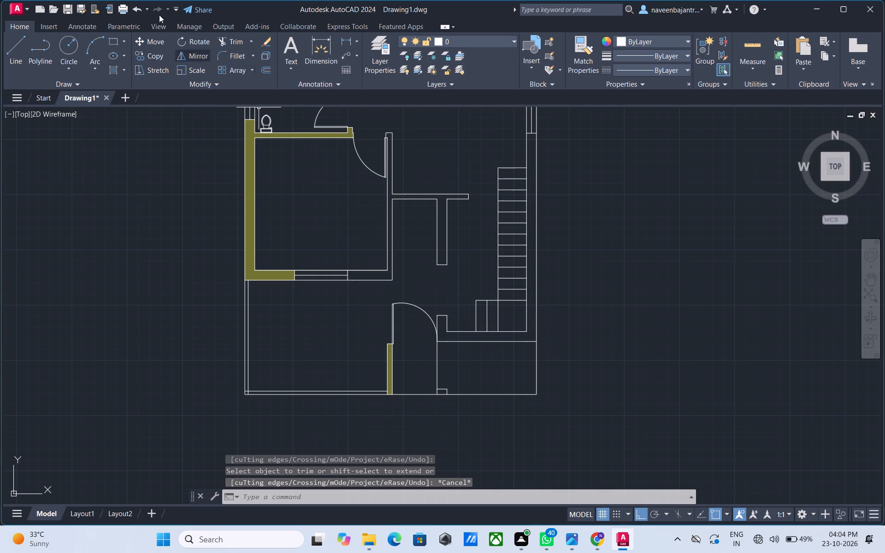
Hatch the staircase's outer walls and the connected inner walls north of the opening with the SOLID pattern in colour 114,116,48.
left_click(109, 69)
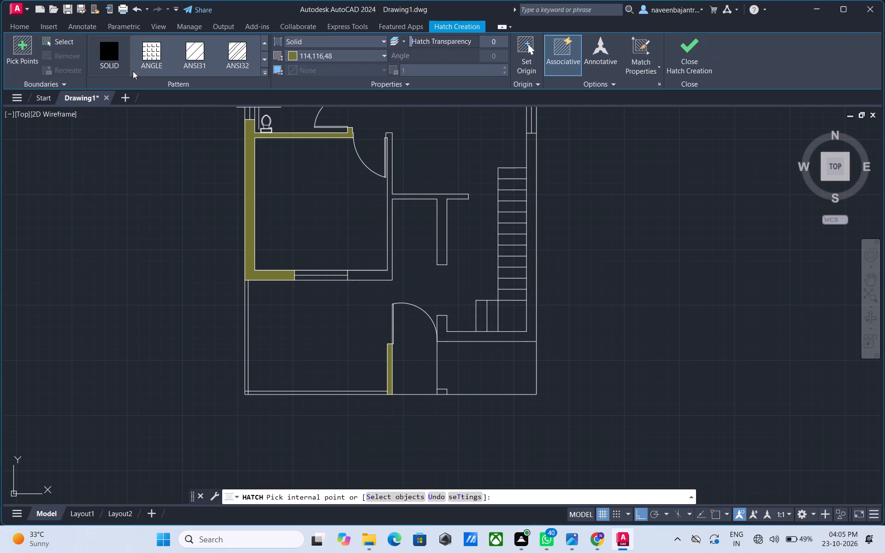
left_click(111, 58)
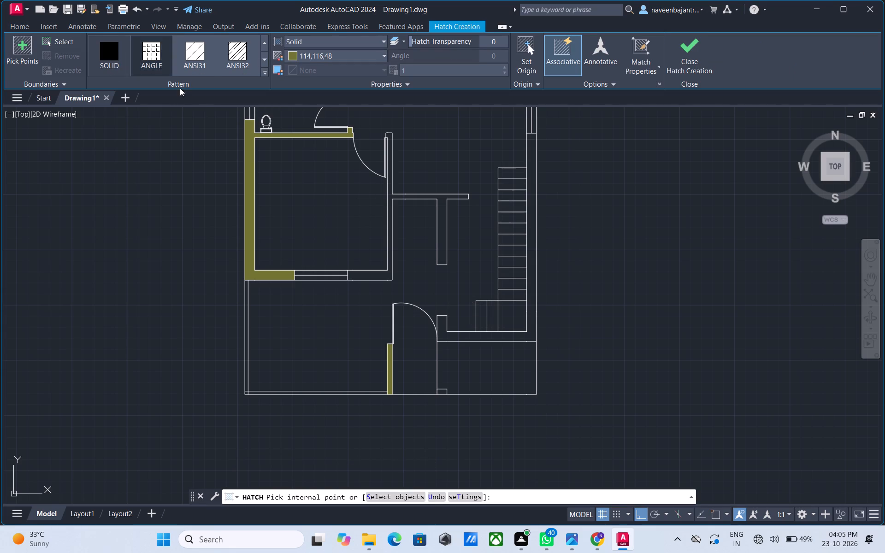
left_click(441, 326)
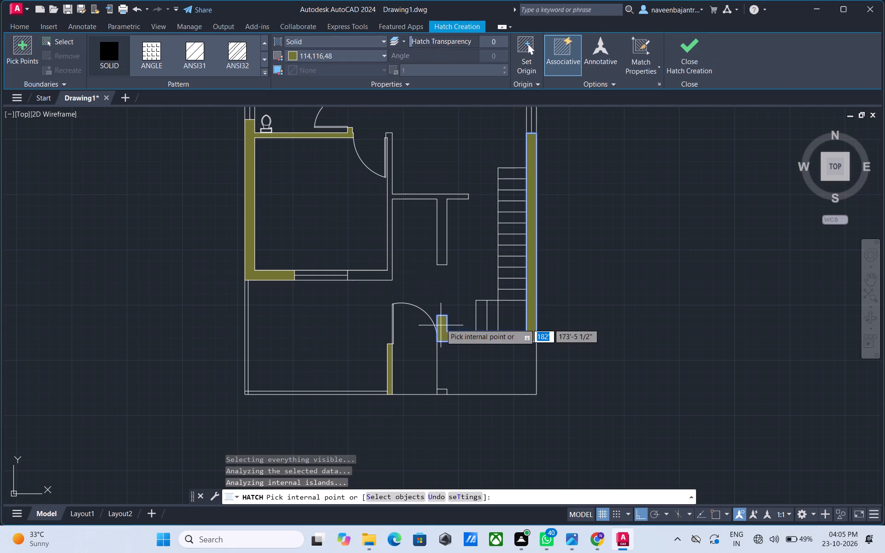
left_click(441, 255)
scroll(487, 250, "down", 1)
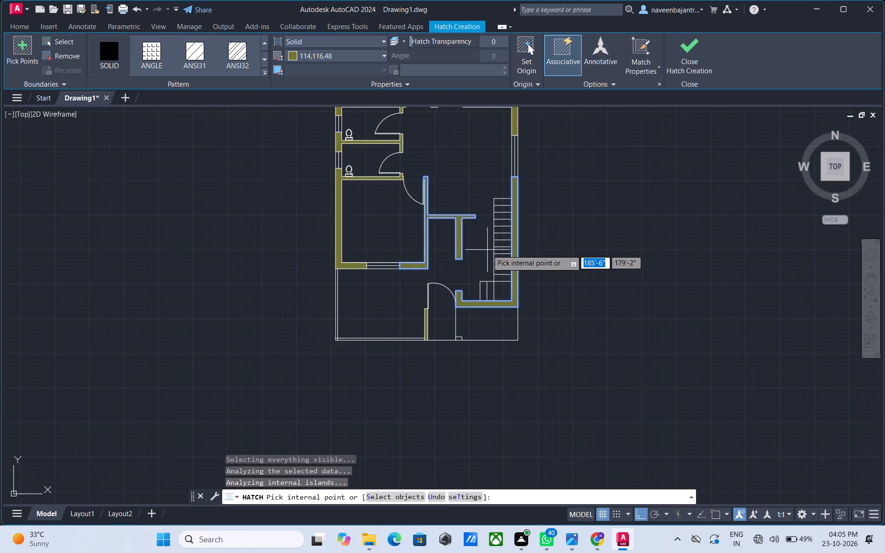
scroll(487, 250, "down", 1)
key("Escape")
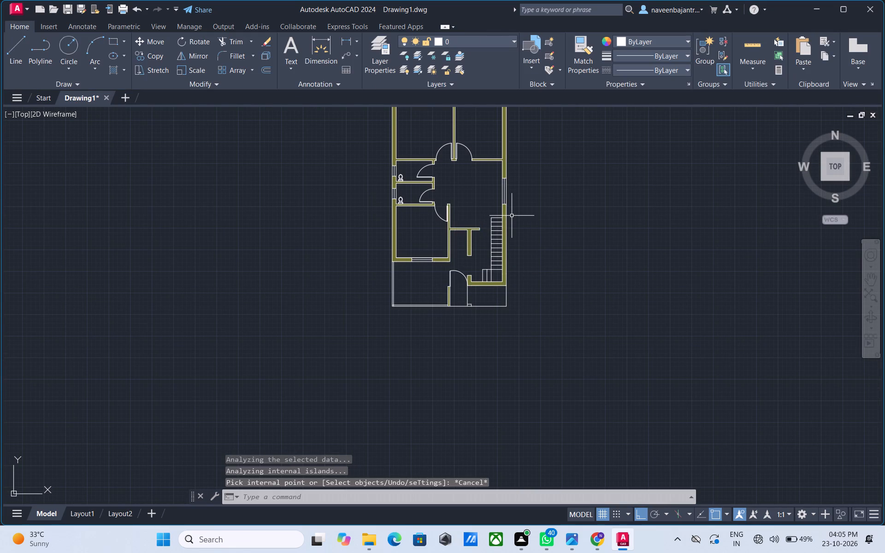
Insert the Dining Set - 36 x 72 in. block from DesignCenter into the empty space west of the plan.
scroll(526, 188, "down", 1)
middle_click_drag(526, 188, 526, 225)
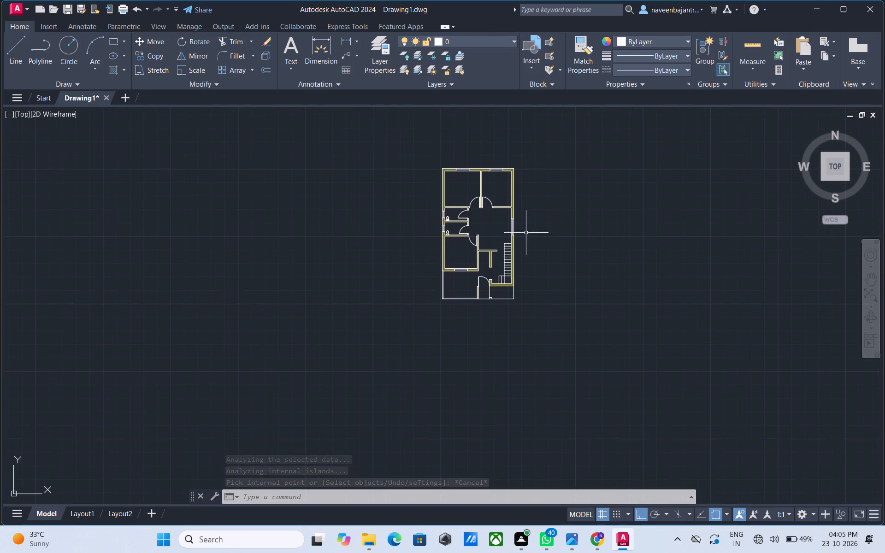
middle_click(526, 243)
scroll(526, 245, "up", 1)
scroll(529, 203, "up", 2)
scroll(473, 198, "down", 1)
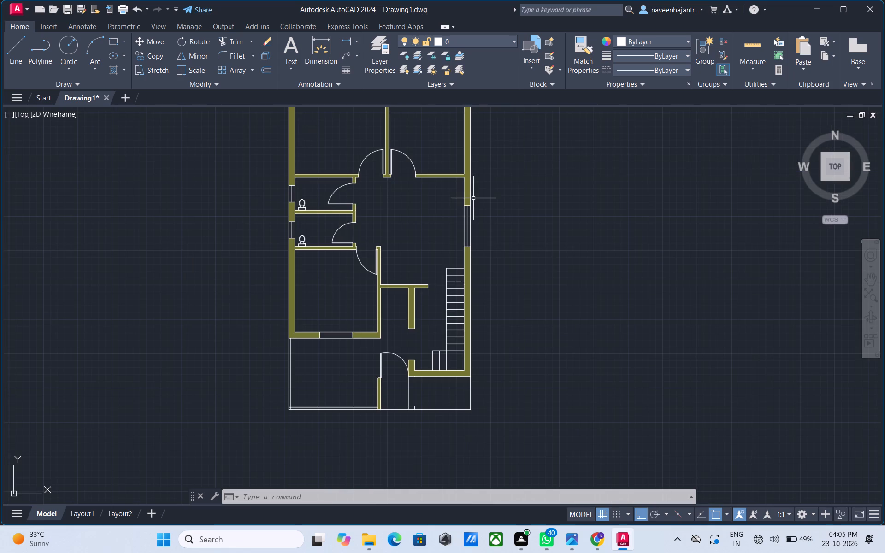
type("dc")
key("space")
left_click_drag(574, 184, 145, 199)
left_click(181, 143)
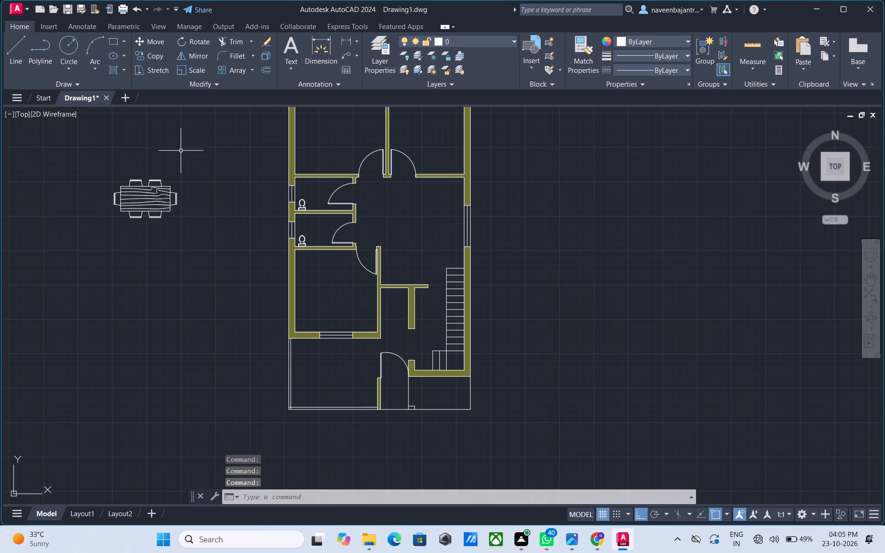
Scale the dining set down to roughly half its size from its southeast corner.
left_click(147, 203)
type("sc")
key("space")
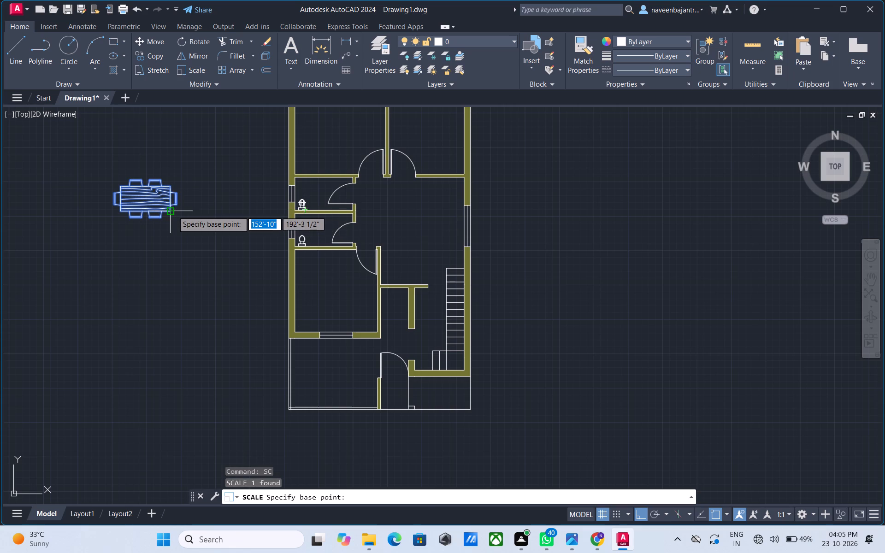
left_click(173, 211)
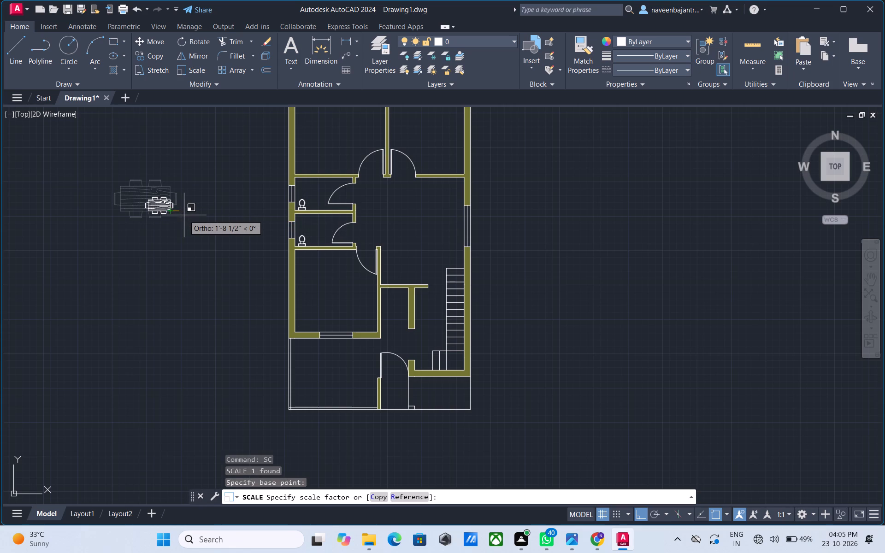
left_click(184, 215)
Move the dining set into the hall's northeast part, east of the toilets, with ortho mode off.
left_click(155, 208)
type("m")
key("space")
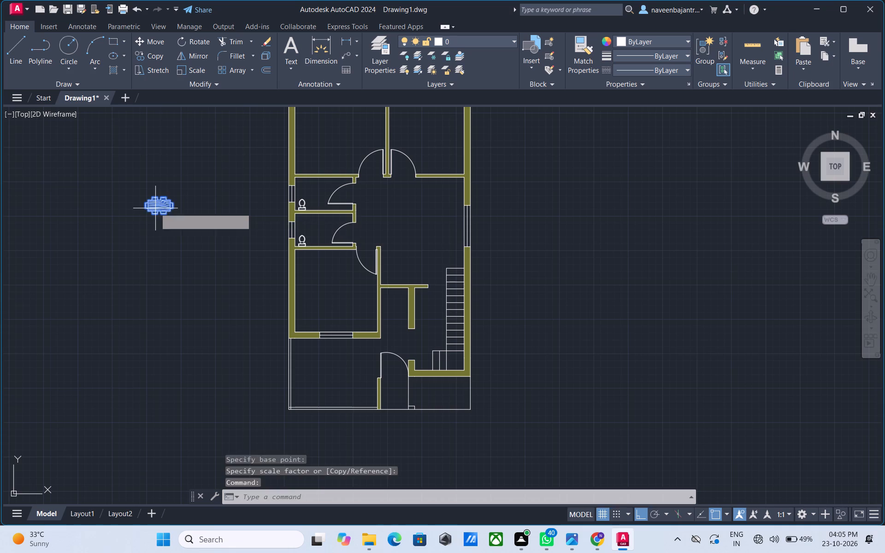
left_click(155, 208)
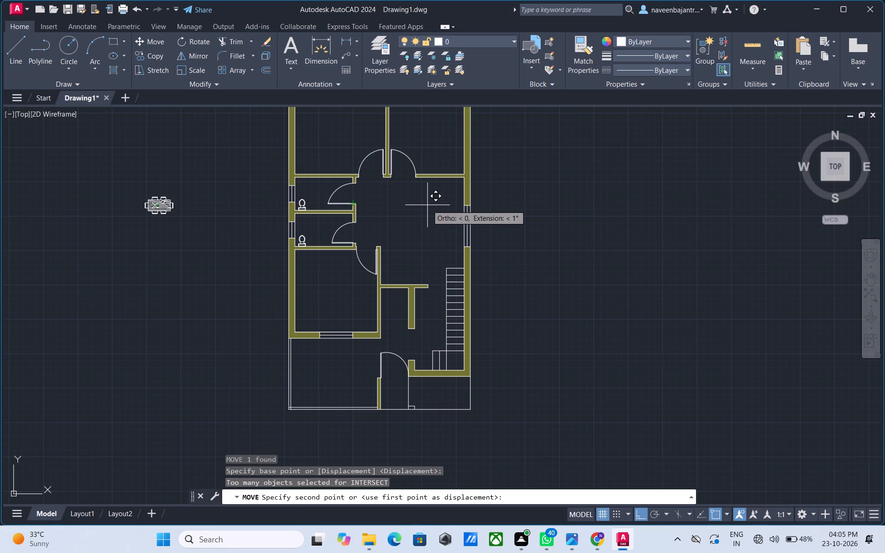
key("F8")
scroll(427, 205, "up", 2)
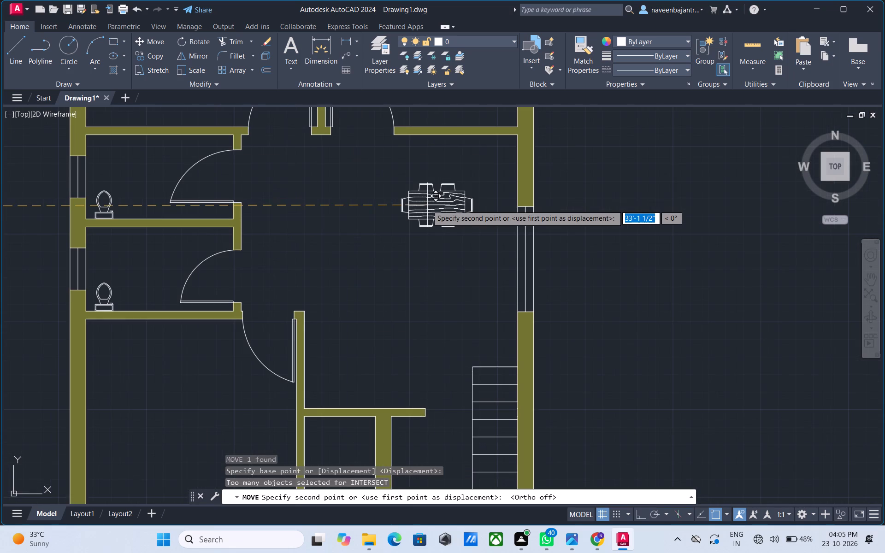
scroll(427, 205, "up", 1)
scroll(427, 196, "down", 2)
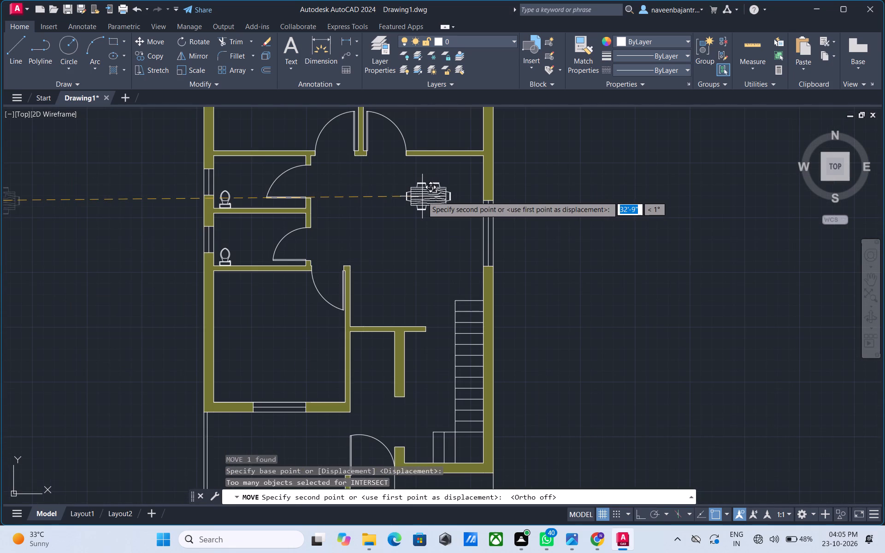
left_click(422, 196)
key("Escape")
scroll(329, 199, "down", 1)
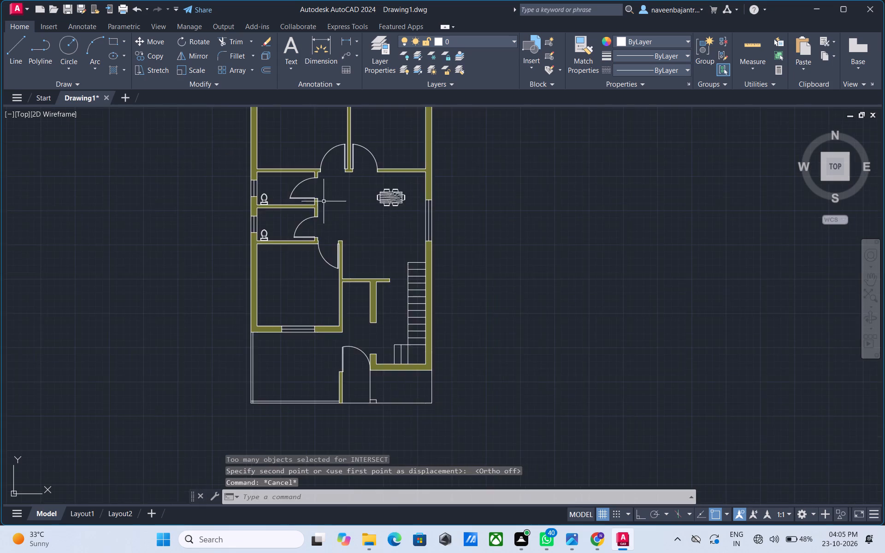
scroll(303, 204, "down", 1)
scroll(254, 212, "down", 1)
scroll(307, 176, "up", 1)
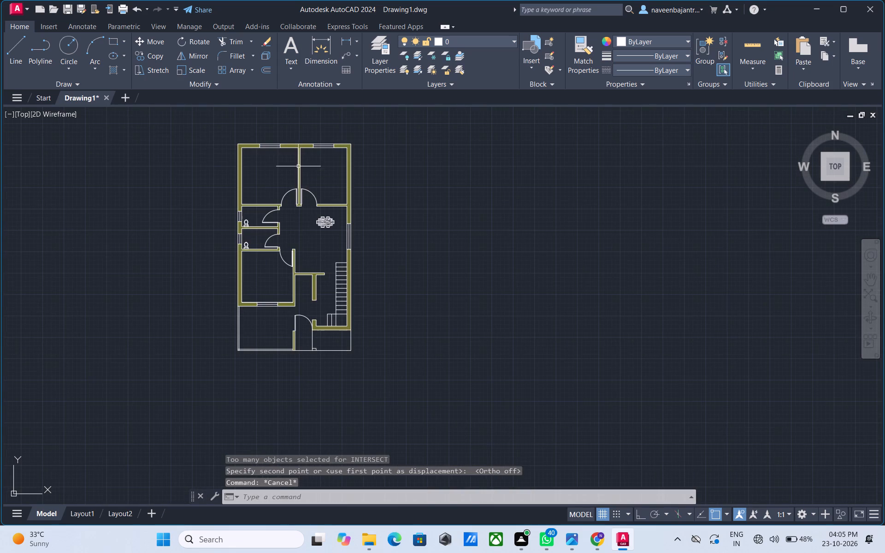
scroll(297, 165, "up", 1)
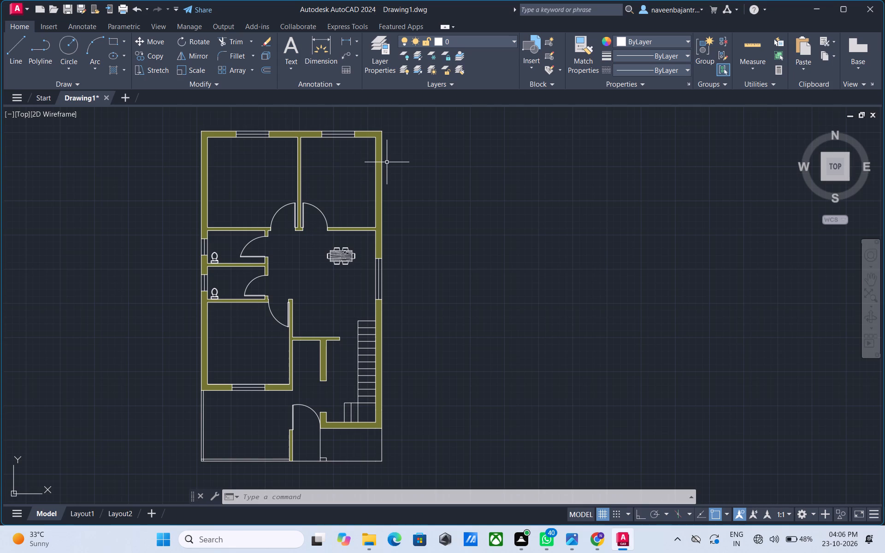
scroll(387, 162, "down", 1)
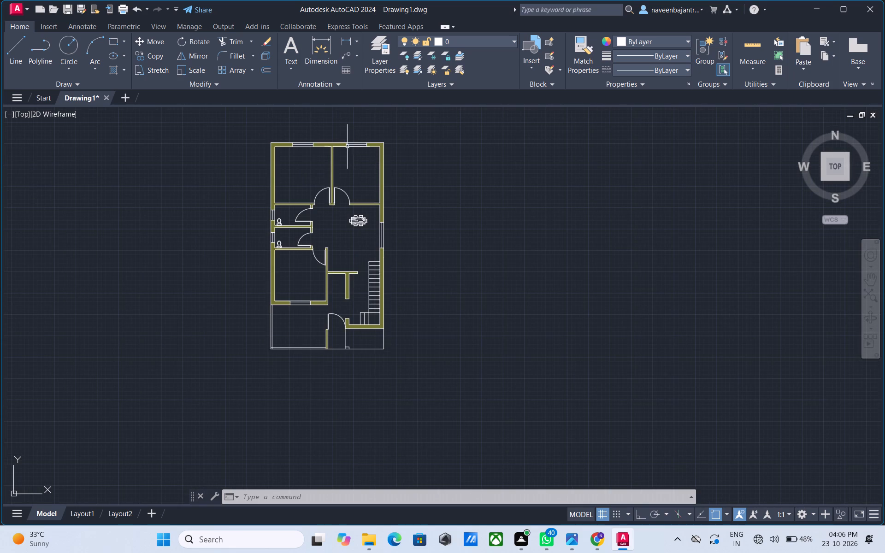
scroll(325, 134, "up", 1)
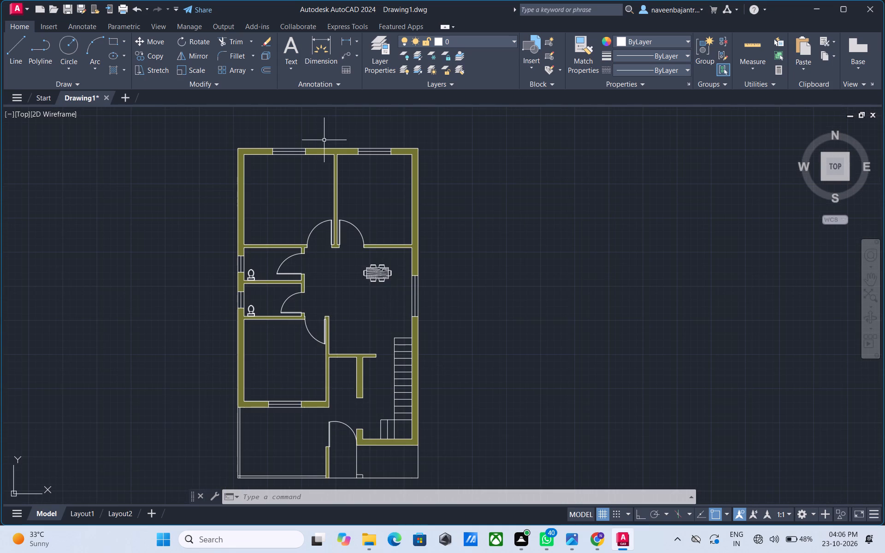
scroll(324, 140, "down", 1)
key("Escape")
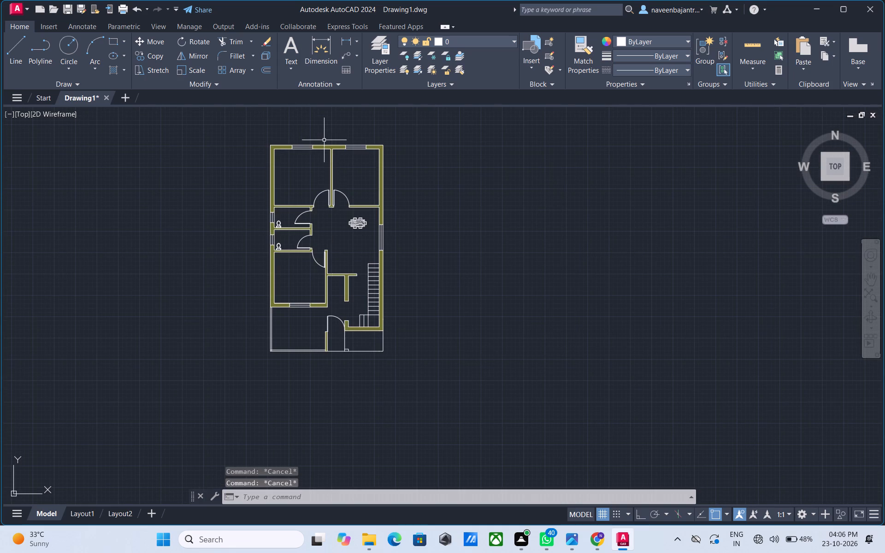
Insert the Bed - Queen block from DesignCenter into the empty space west of the plan.
type("dc")
key("space")
left_click_drag(319, 176, 280, 199)
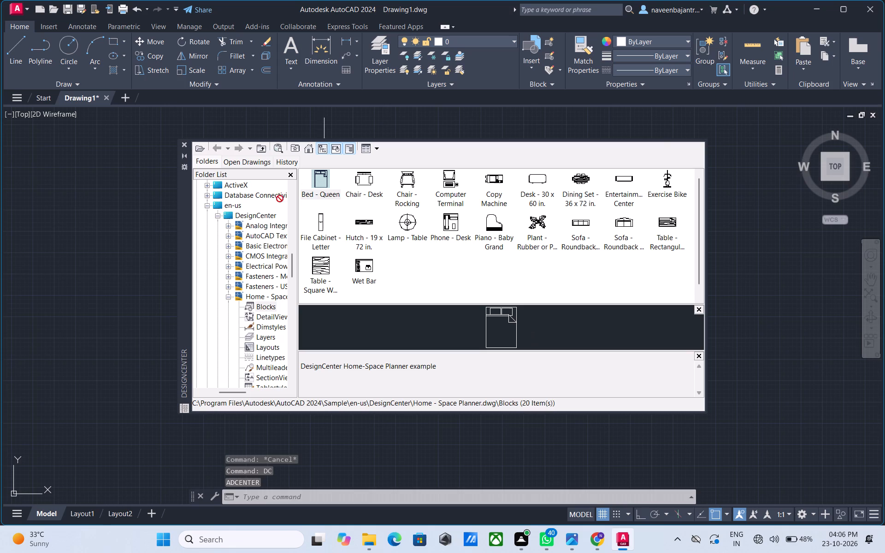
left_click_drag(280, 199, 84, 254)
left_click(185, 145)
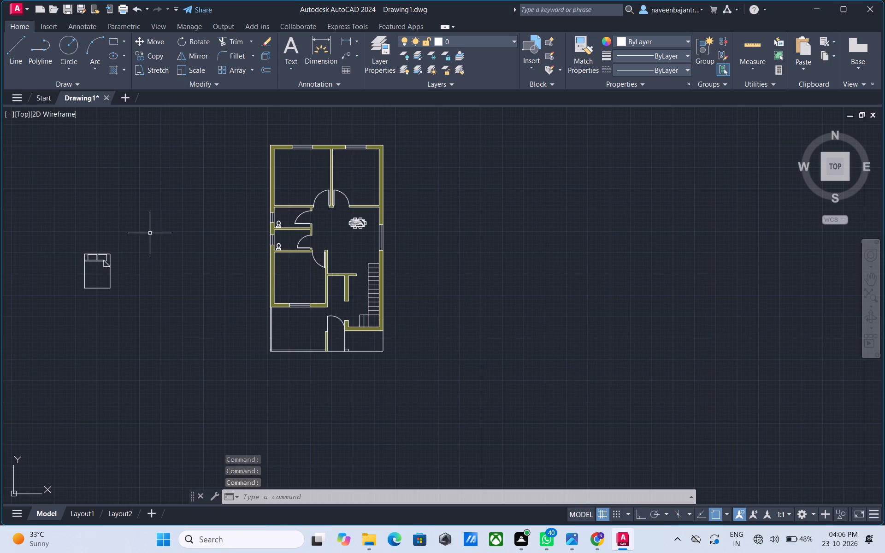
Turn ortho mode on.
left_click(644, 519)
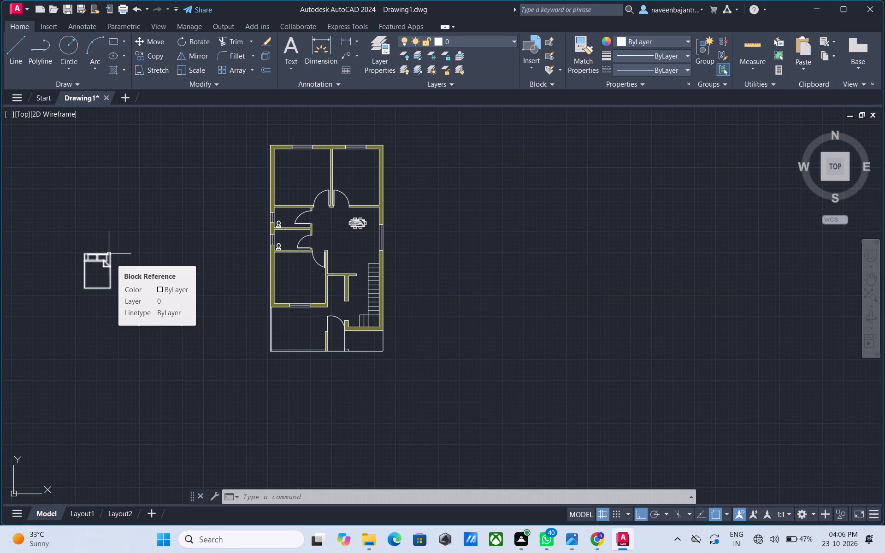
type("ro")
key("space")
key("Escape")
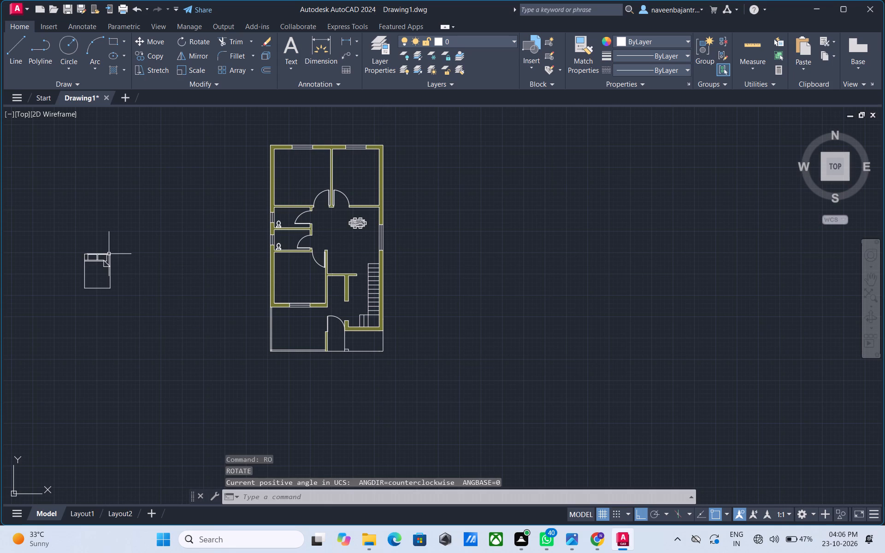
Rotate the queen bed 90° counterclockwise about its northeast corner so its pillows face west.
left_click(109, 254)
type("ro")
key("space")
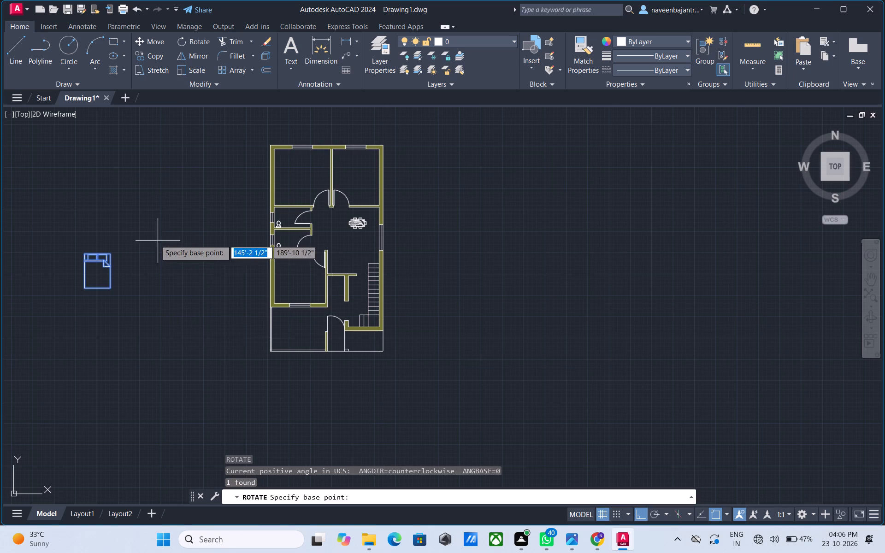
left_click(109, 254)
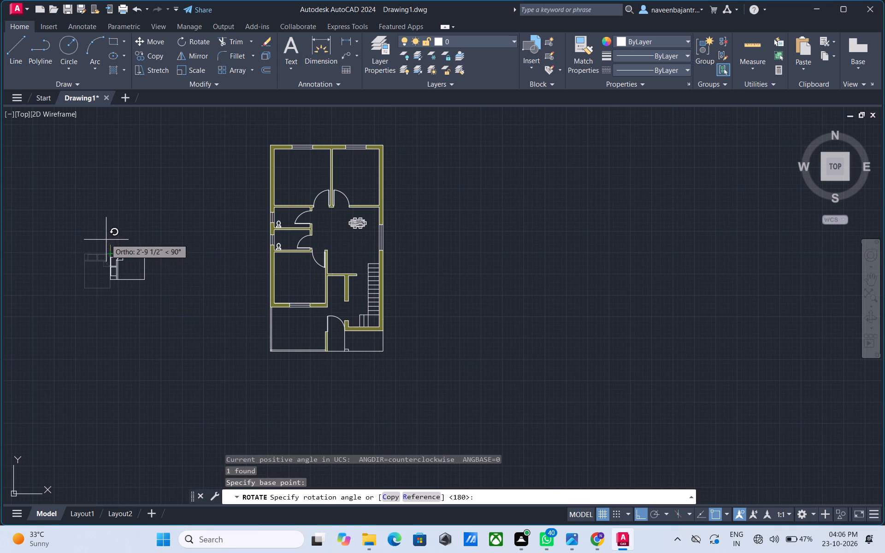
left_click(103, 237)
key("Escape")
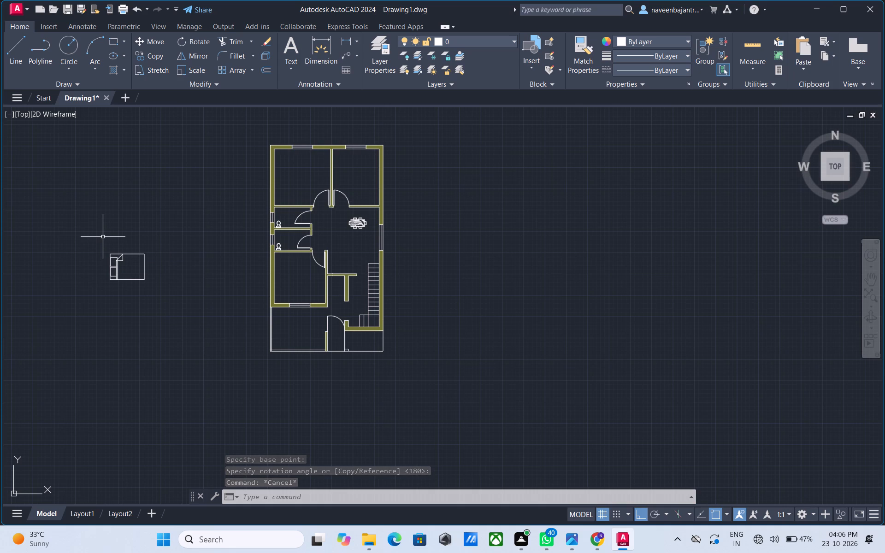
Copy the bed by its northwest corner against the west walls of the northwest and southwest bedrooms, with ortho mode off.
scroll(103, 237, "up", 1)
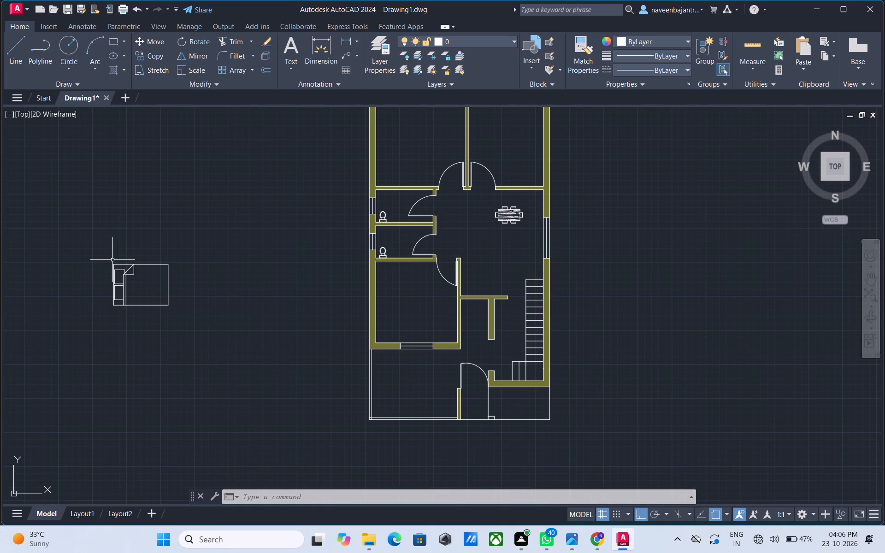
left_click(112, 263)
type("co")
key("space")
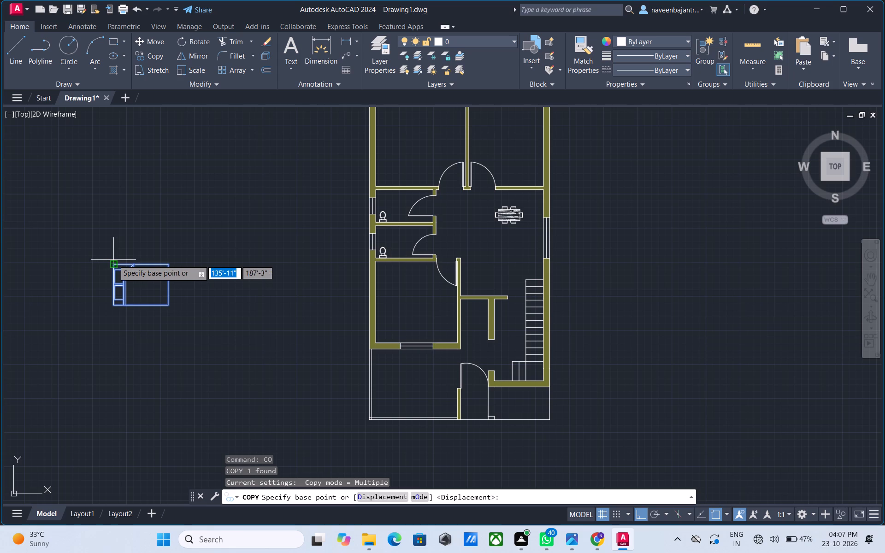
left_click(113, 260)
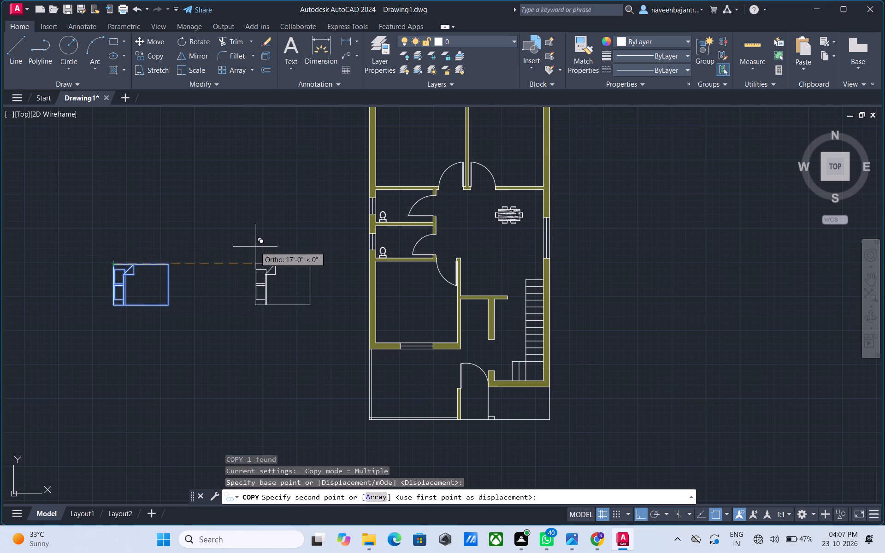
key("F8")
scroll(255, 247, "down", 2)
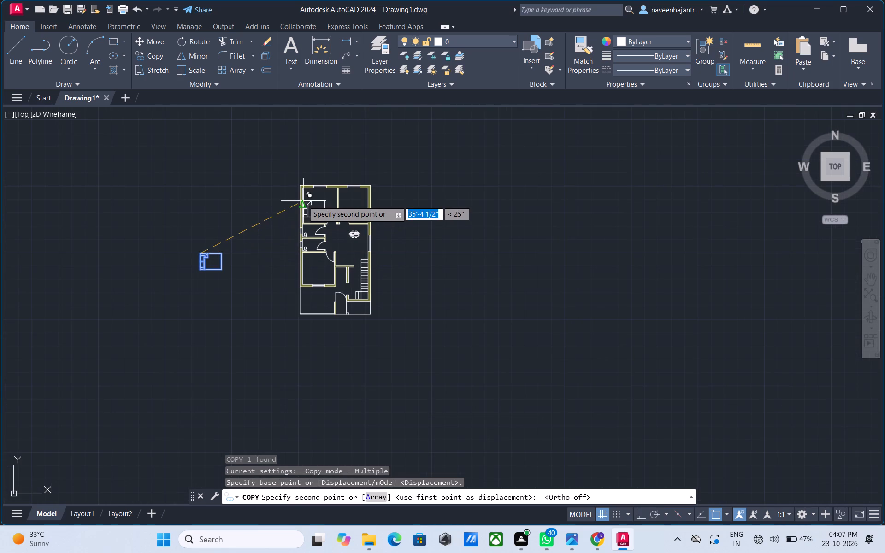
scroll(303, 201, "up", 4)
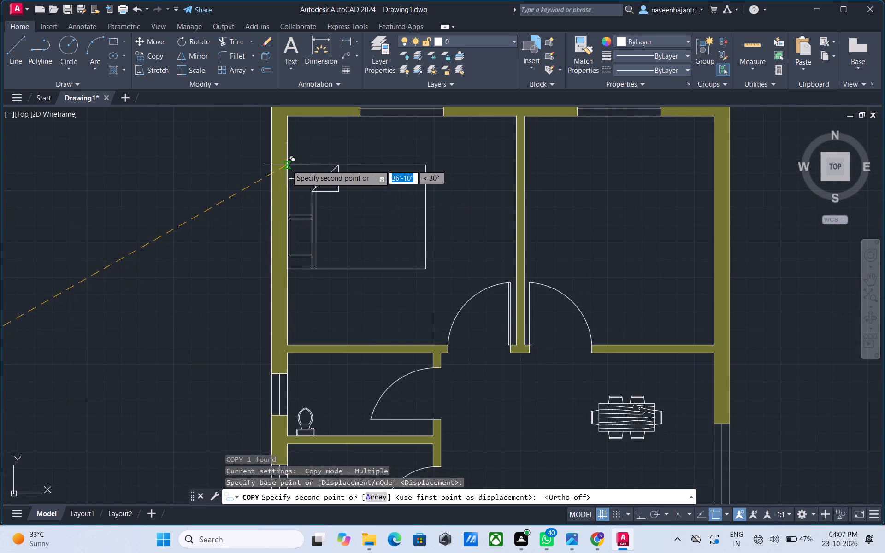
left_click(287, 165)
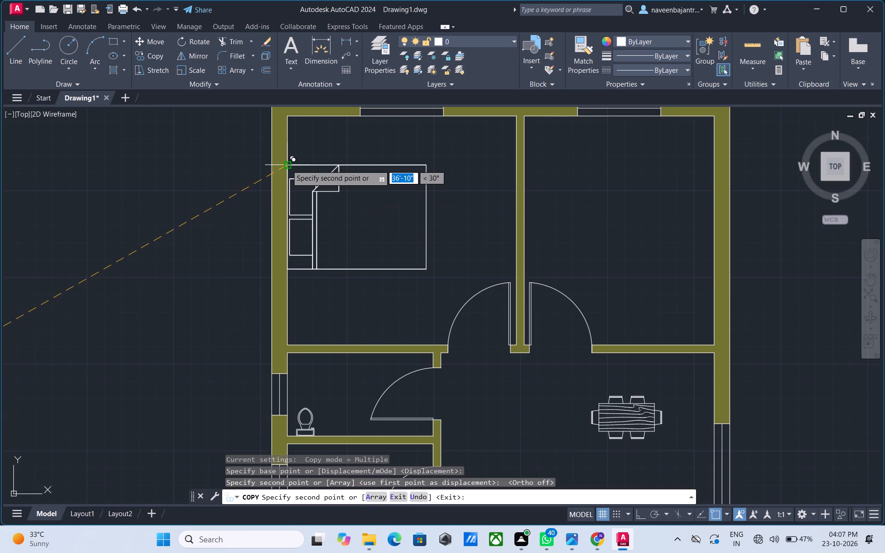
scroll(287, 165, "down", 3)
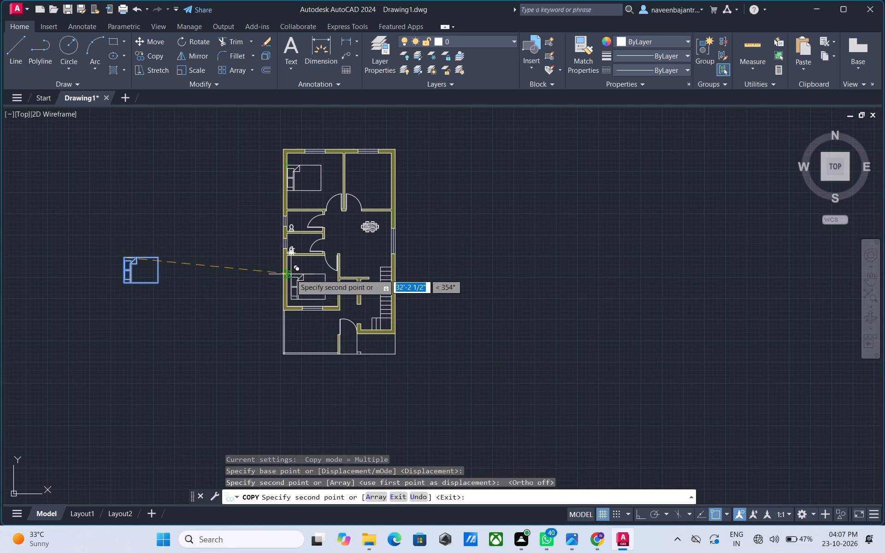
scroll(291, 274, "up", 3)
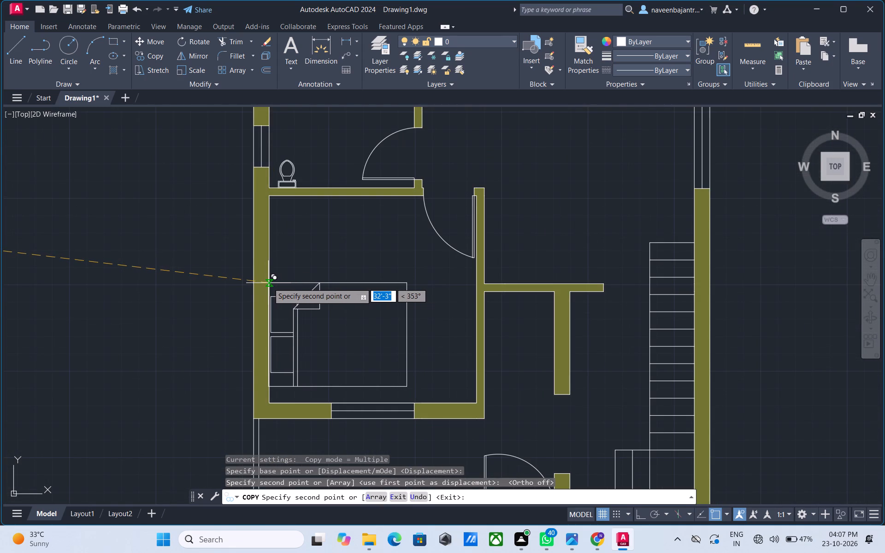
left_click(268, 283)
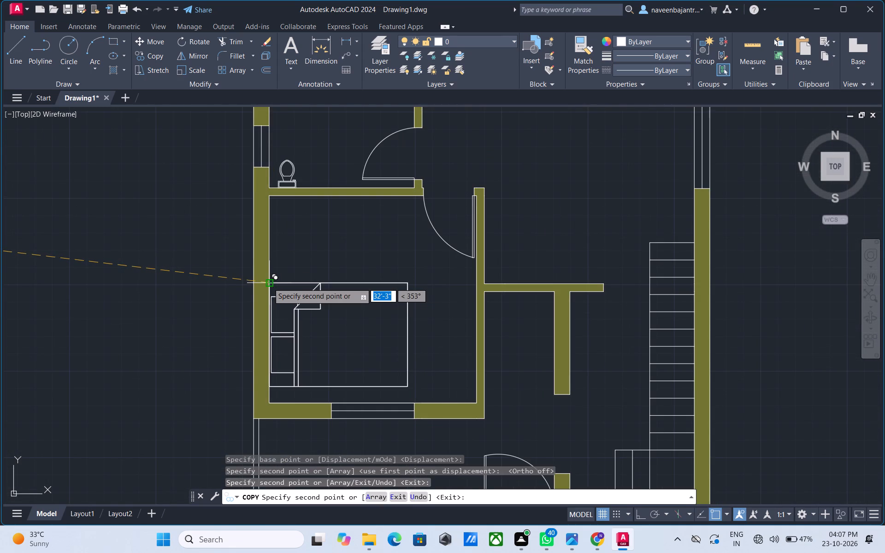
key("Escape")
Delete the original bed left in the empty space west of the plan.
scroll(383, 270, "down", 2)
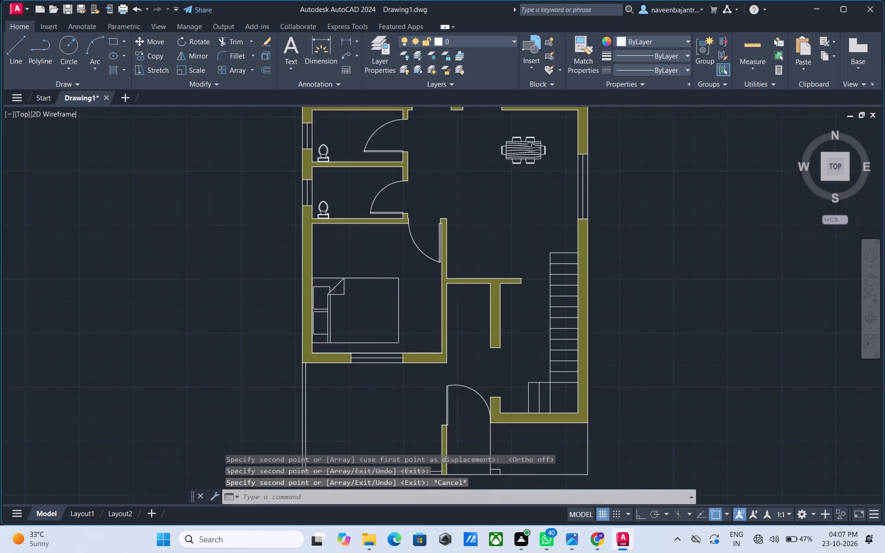
scroll(383, 270, "down", 2)
left_click(267, 270)
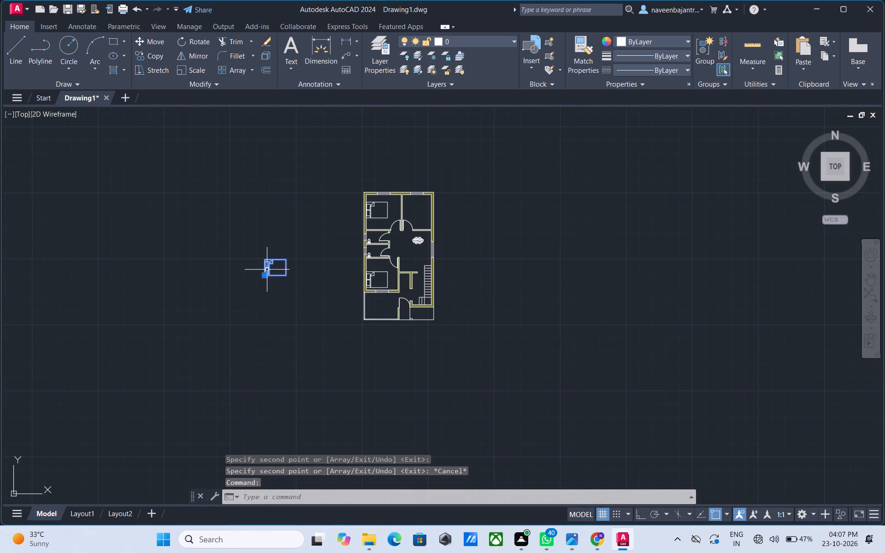
key("Delete")
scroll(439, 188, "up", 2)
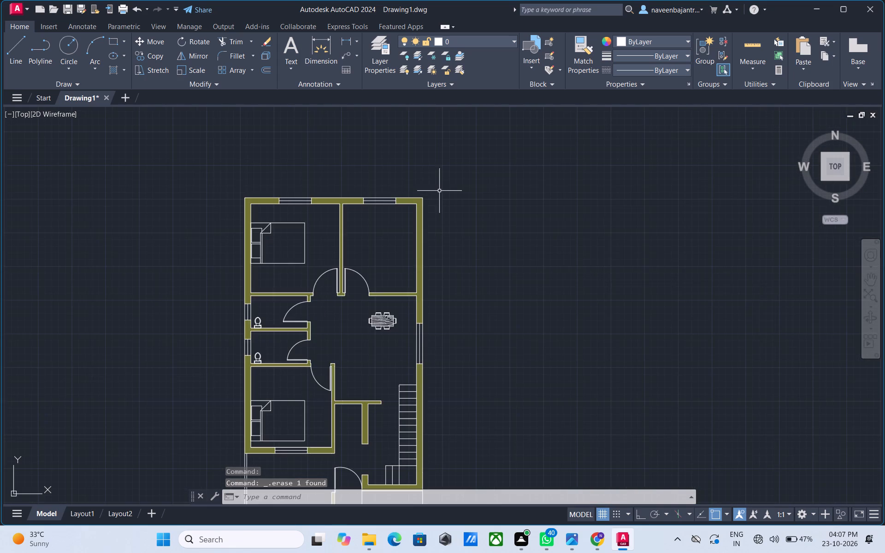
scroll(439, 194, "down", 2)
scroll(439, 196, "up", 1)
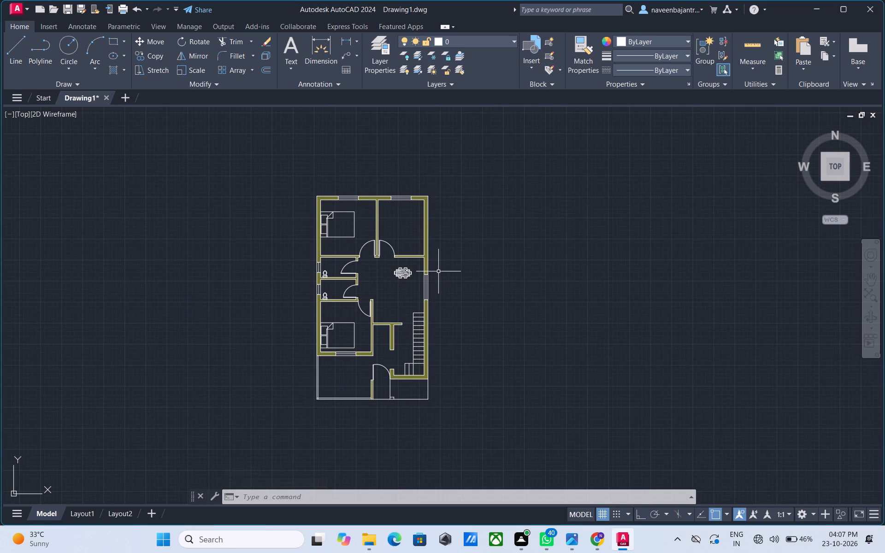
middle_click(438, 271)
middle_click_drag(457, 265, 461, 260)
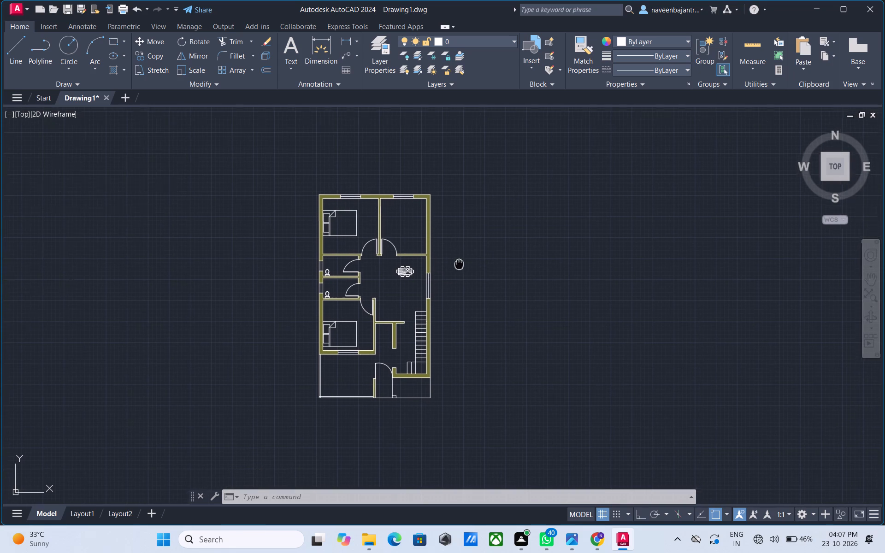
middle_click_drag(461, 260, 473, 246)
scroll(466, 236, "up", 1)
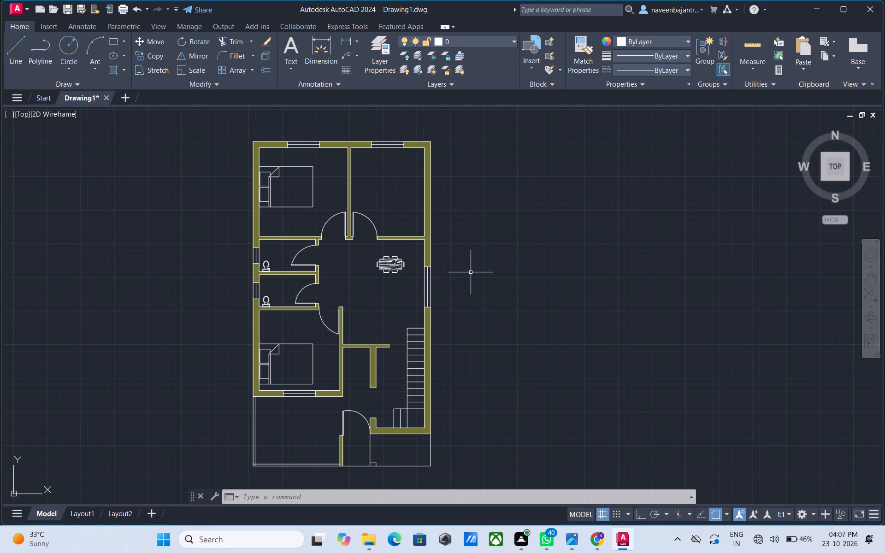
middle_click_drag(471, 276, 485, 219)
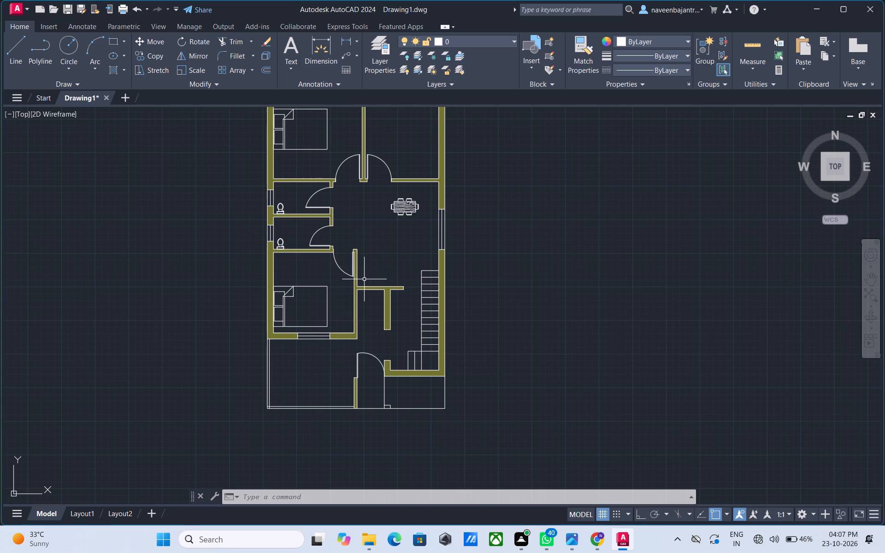
Insert the 7 ft roundback sofa, the two-seat roundback sofa and the square wood table from DesignCenter west of the plan.
key("Escape")
type("dc")
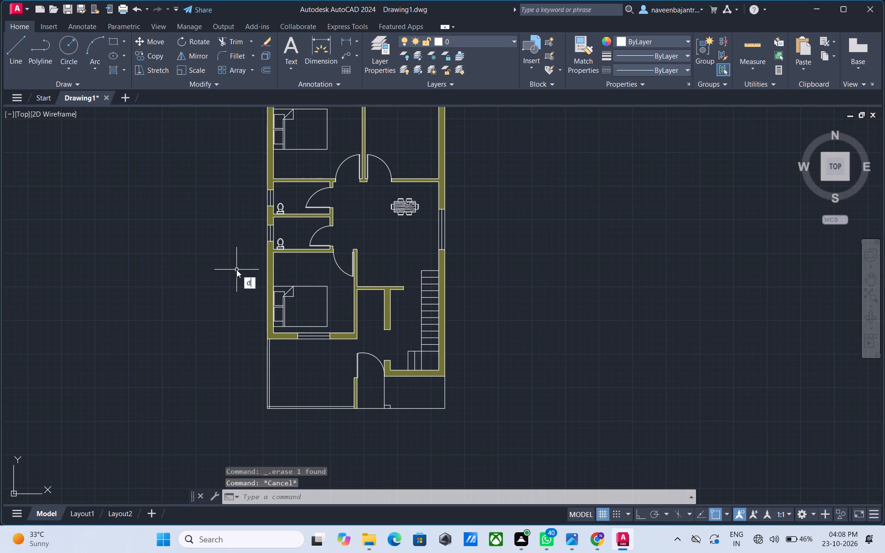
key("space")
left_click_drag(581, 225, 114, 238)
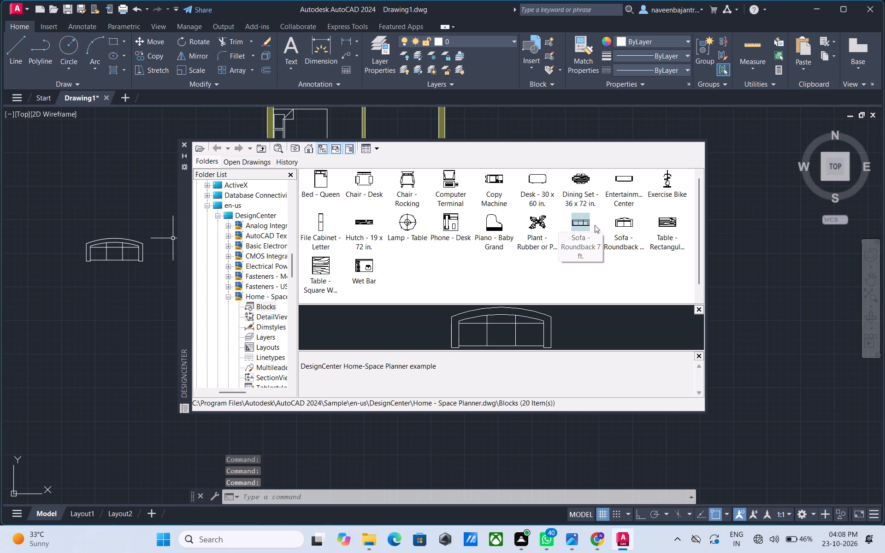
left_click_drag(618, 224, 97, 282)
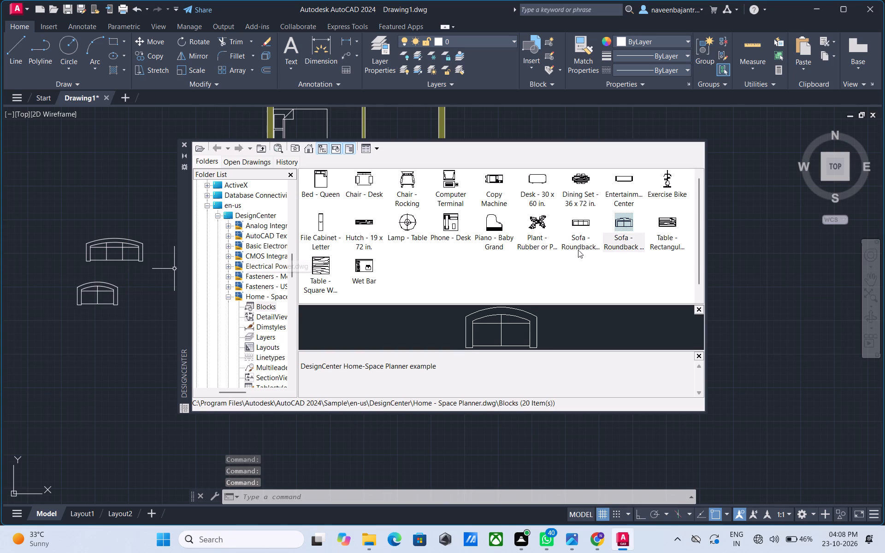
left_click_drag(322, 271, 189, 298)
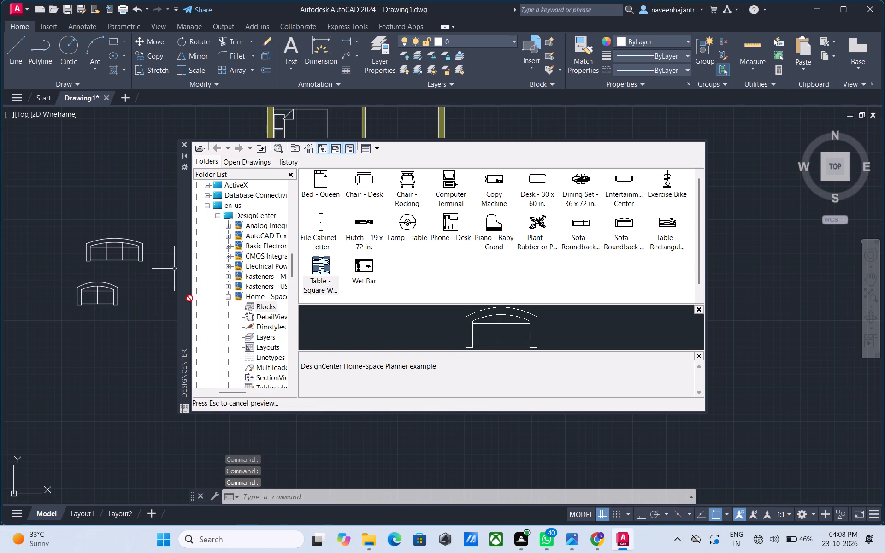
left_click_drag(189, 298, 87, 336)
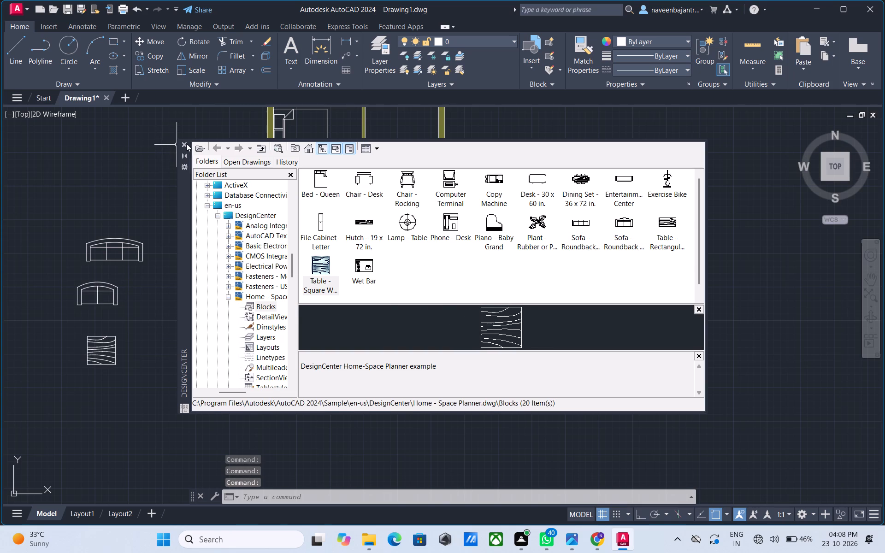
left_click(186, 143)
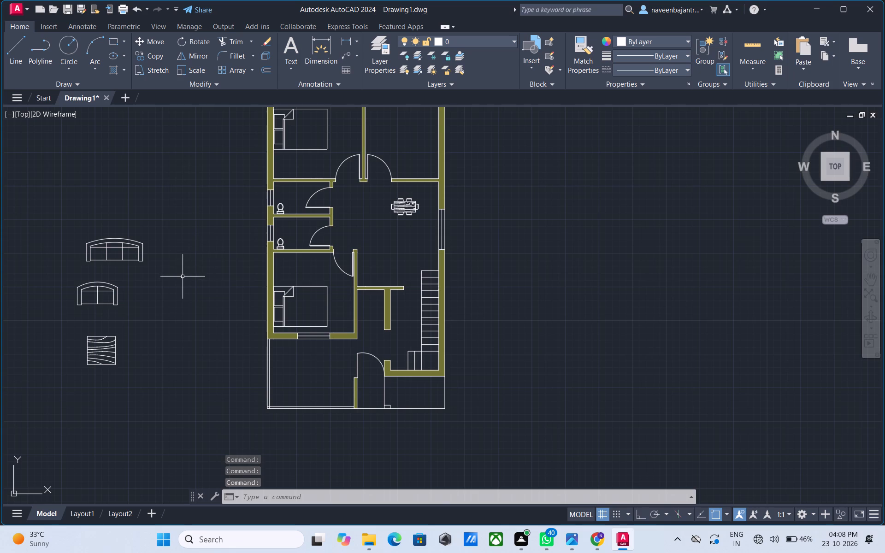
key("Escape")
Move the three-seat sofa north by about 3'-9", away from the two-seat sofa.
left_click(135, 259)
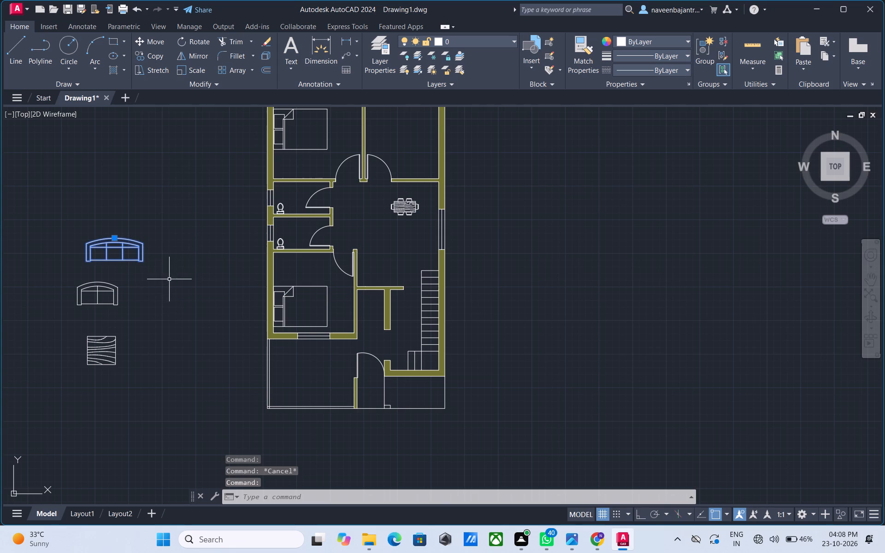
type("m")
key("space")
left_click(140, 262)
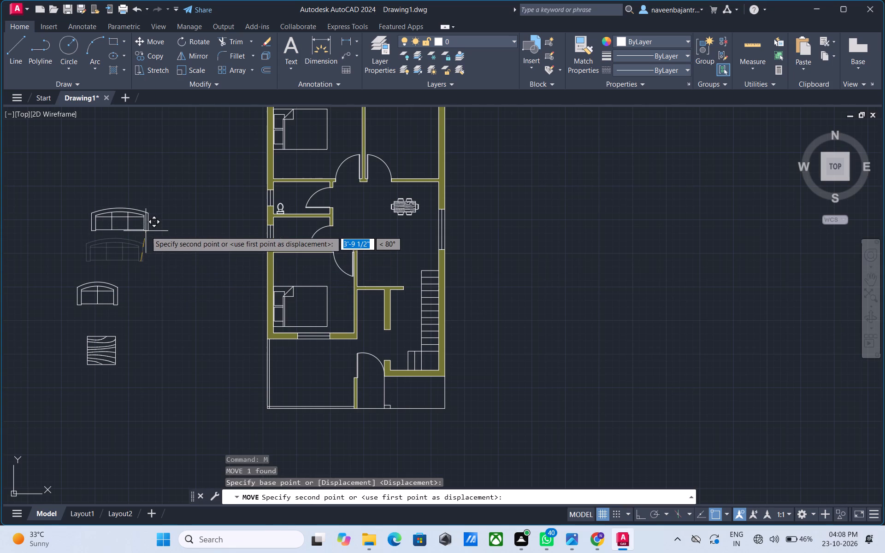
left_click(146, 231)
key("Escape")
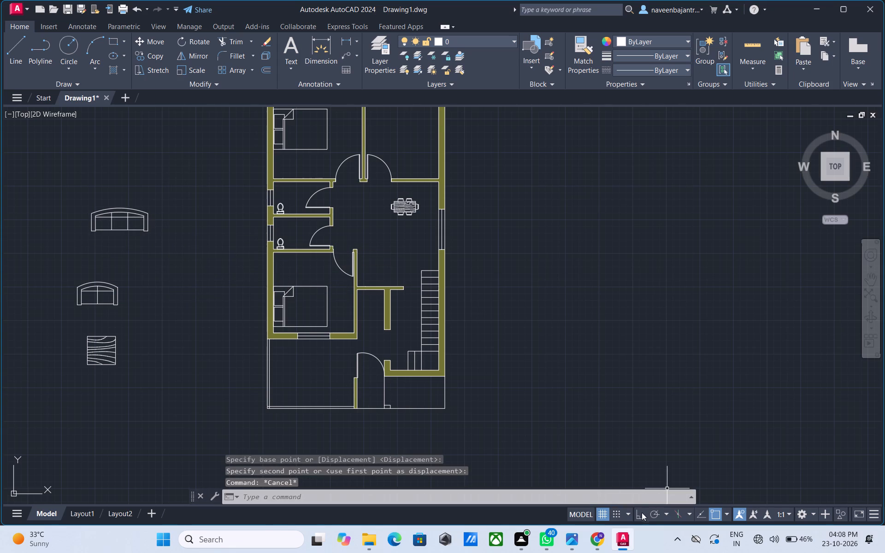
Rotate the three-seat sofa 90° counterclockwise about its southeast corner with ortho mode on.
left_click(640, 517)
key("Escape")
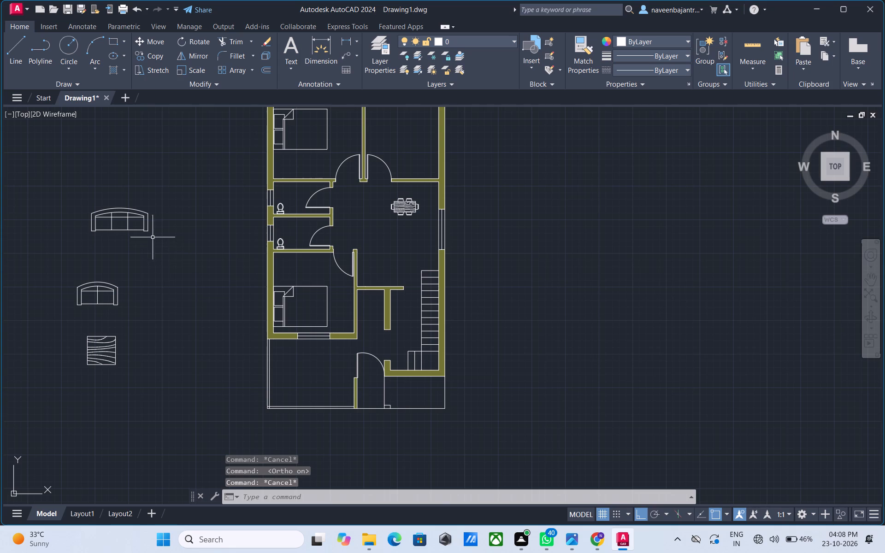
left_click(147, 231)
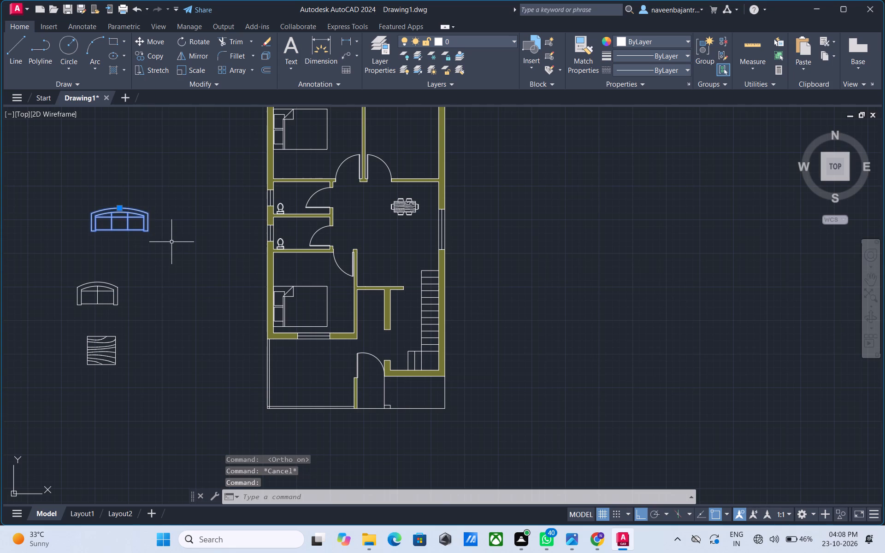
type("ro")
key("space")
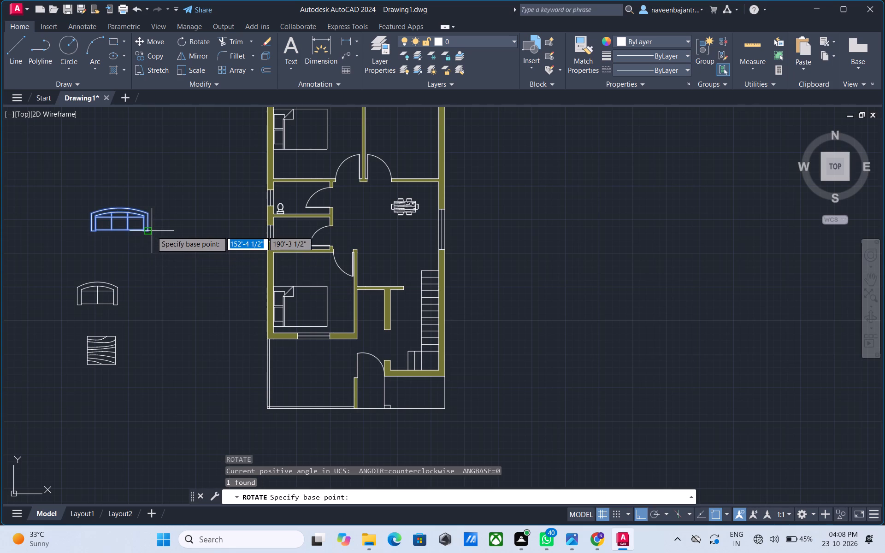
left_click(151, 230)
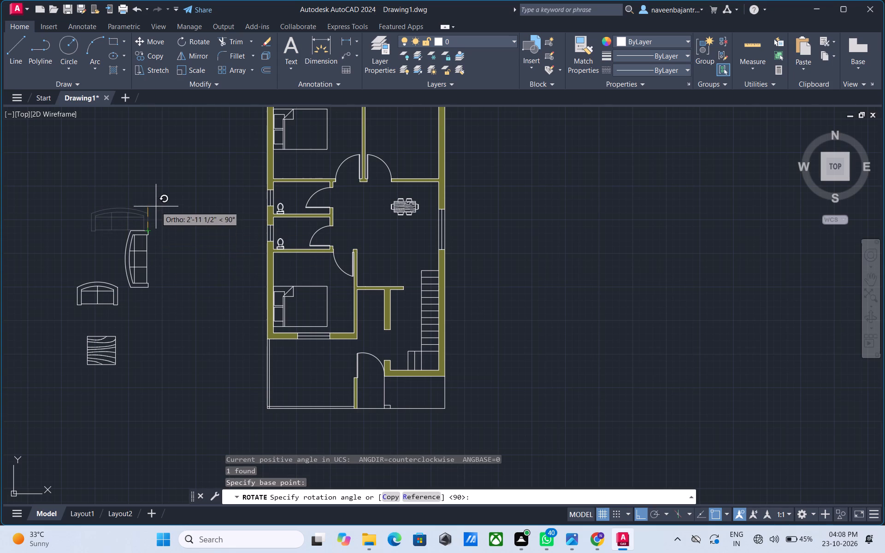
left_click(156, 206)
key("Escape")
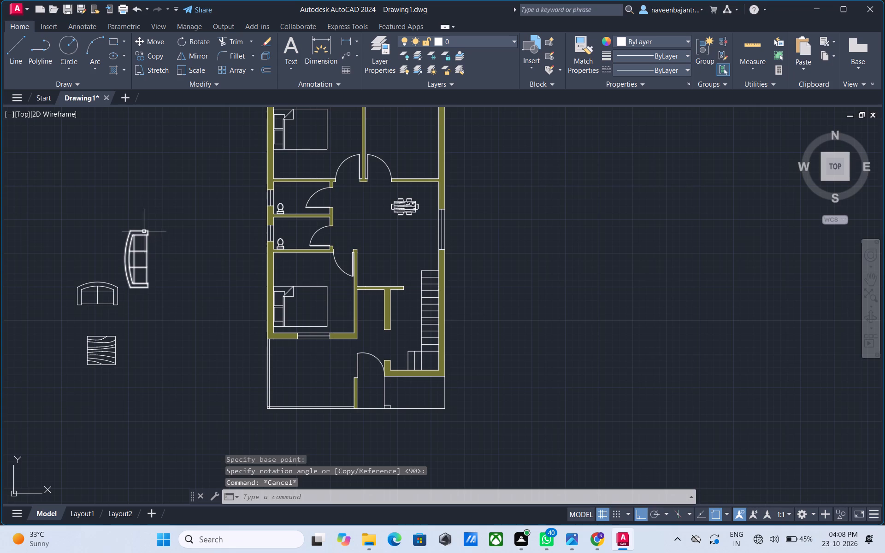
Scale the three-seat sofa down to a little over half its size about its southeast corner.
left_click(144, 231)
type("sc")
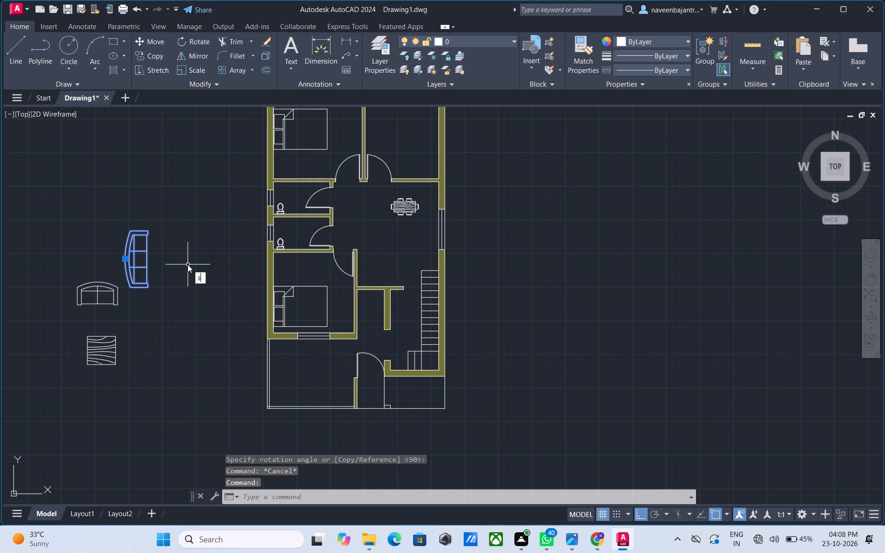
key("space")
left_click(151, 288)
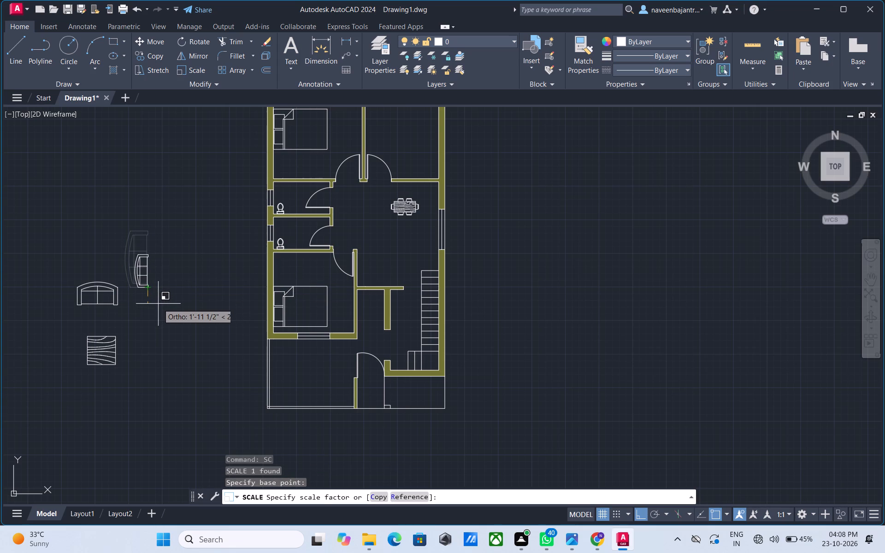
left_click(158, 304)
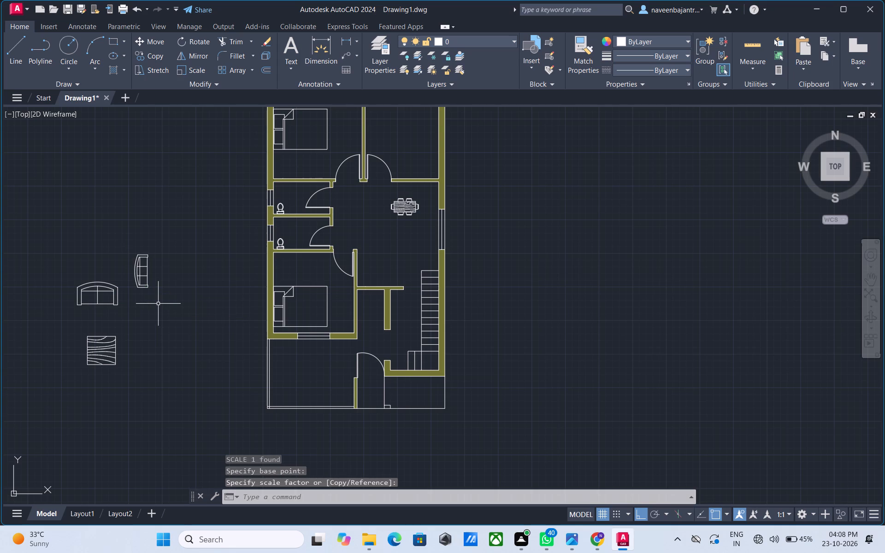
key("Escape")
Move the three-seat sofa about 28' east into the living area, against the wall beside the lower bedroom's door.
left_click(147, 285)
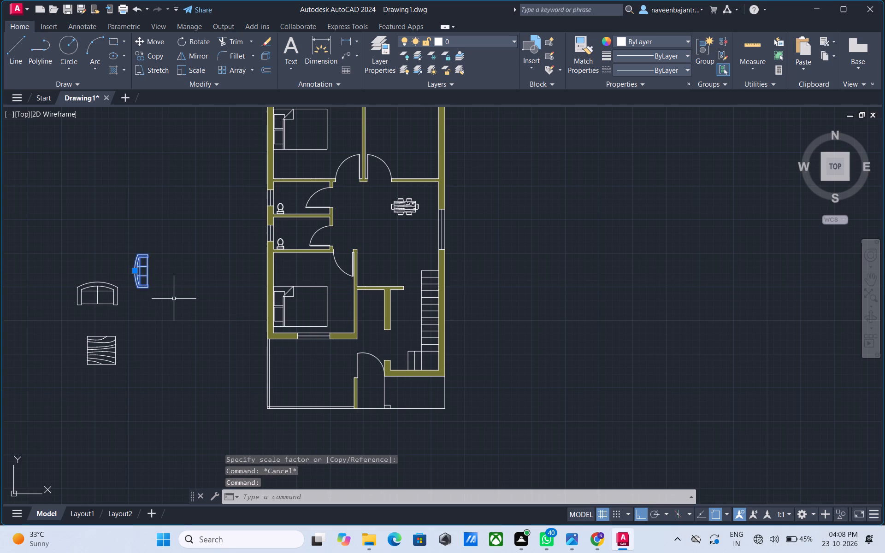
type("m")
key("space")
left_click(146, 279)
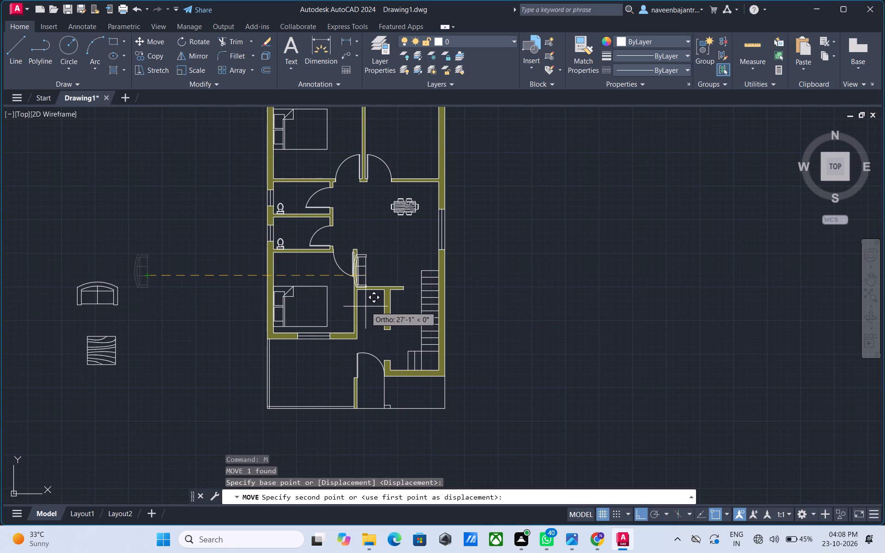
scroll(366, 306, "up", 3)
scroll(366, 306, "down", 1)
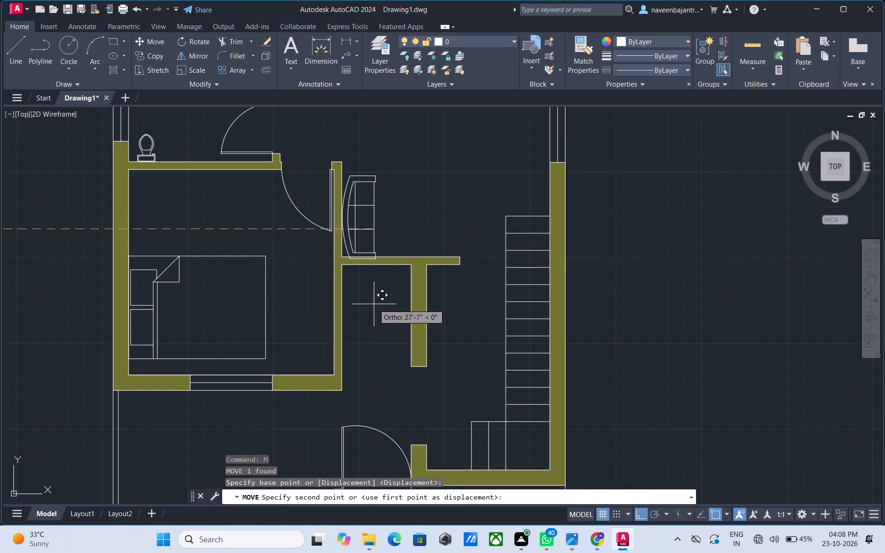
left_click(378, 304)
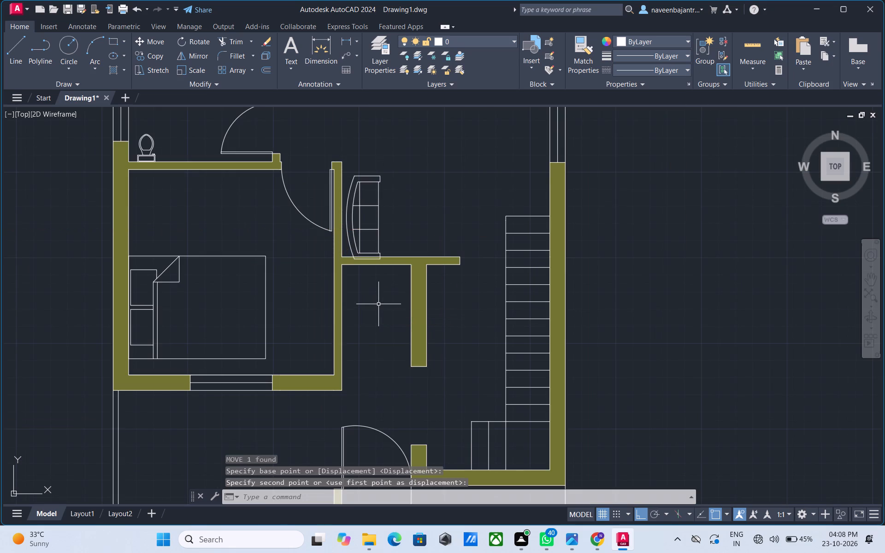
key("Escape")
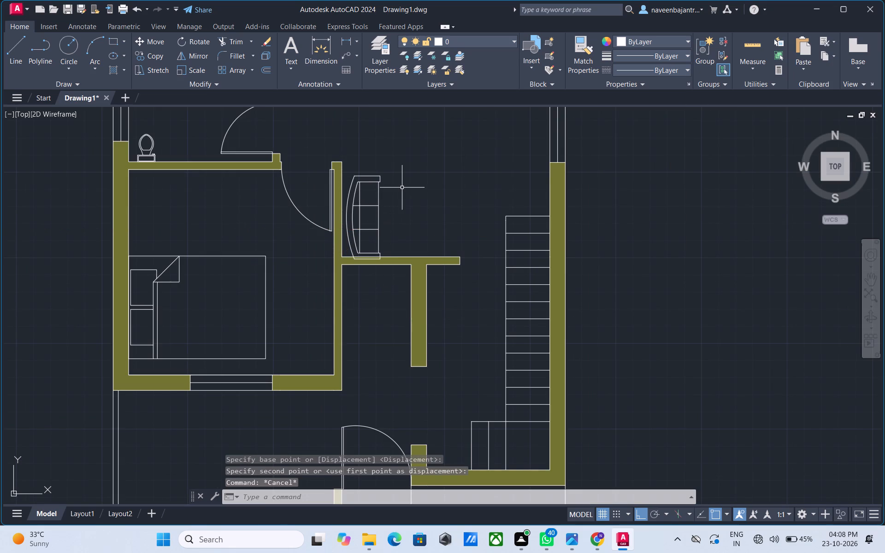
key("Escape")
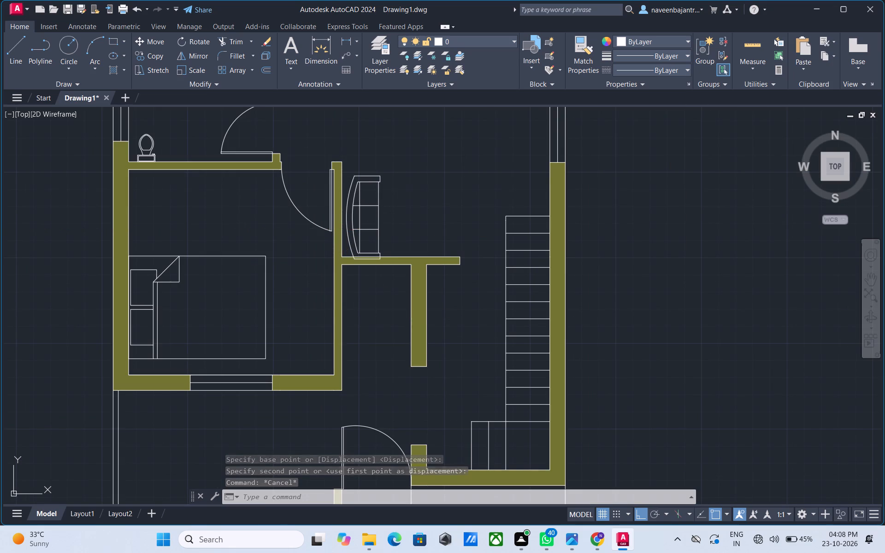
Nudge the three-seat sofa slightly north, leaving a gap to the partition wall south of it.
left_click(377, 176)
type("m")
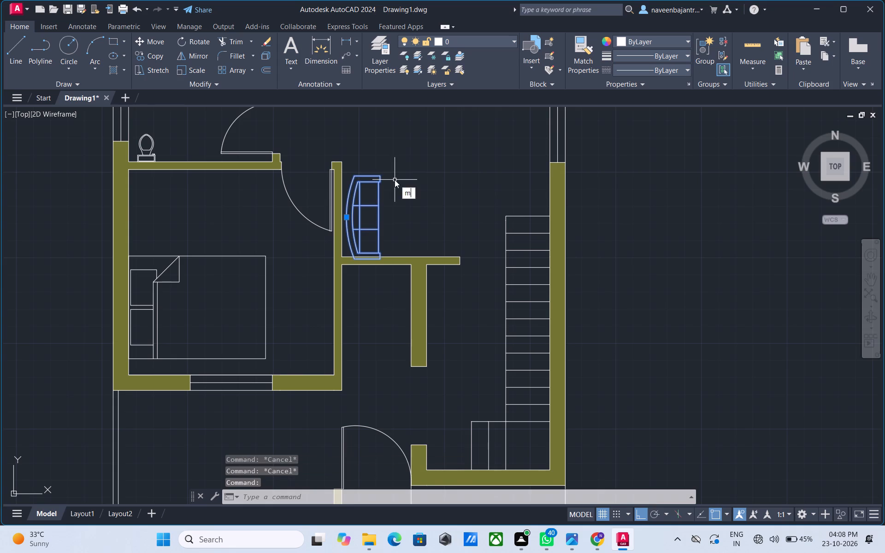
key("space")
left_click(377, 176)
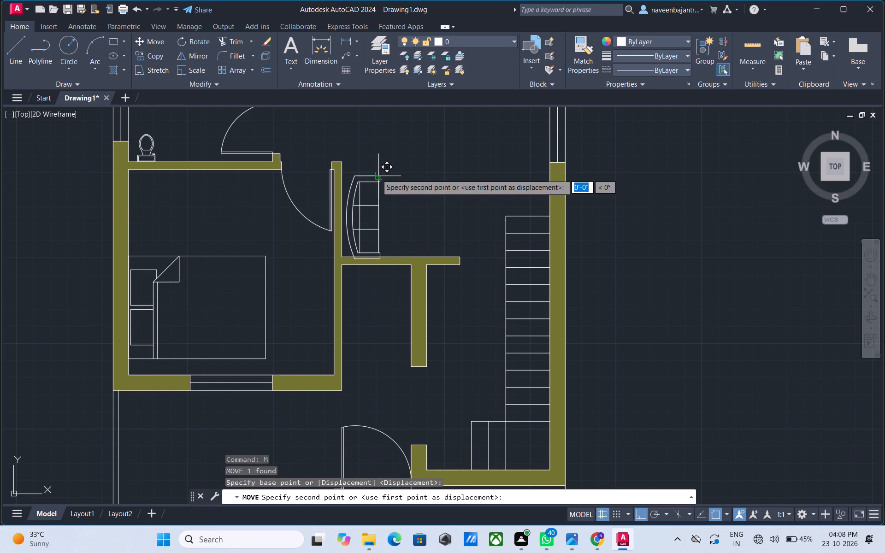
left_click(374, 170)
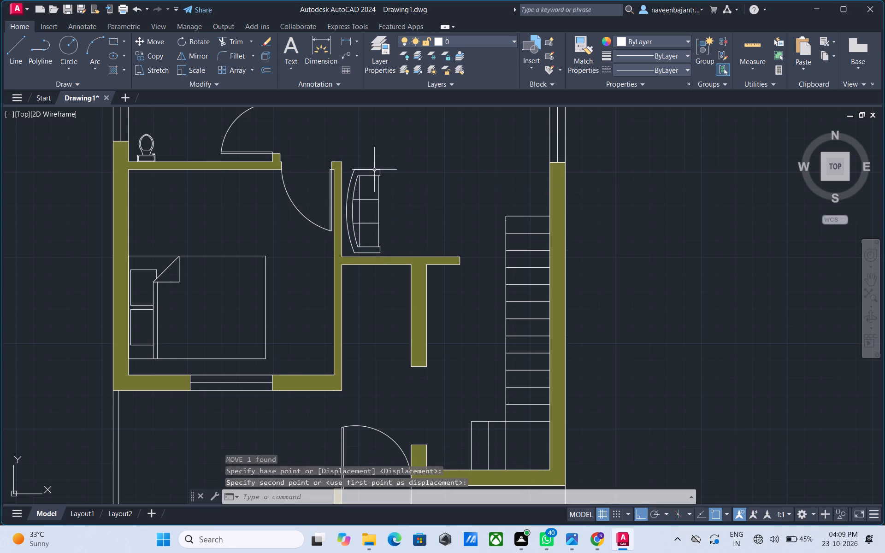
key("Escape")
Scale the two-seat sofa down to a little over half its size about its southeast corner.
scroll(374, 170, "down", 2)
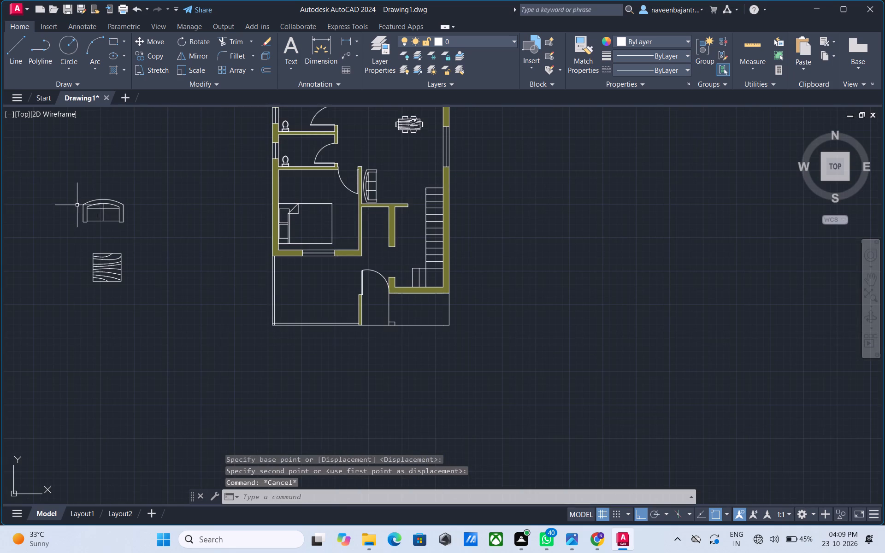
left_click(104, 209)
type("sc")
key("space")
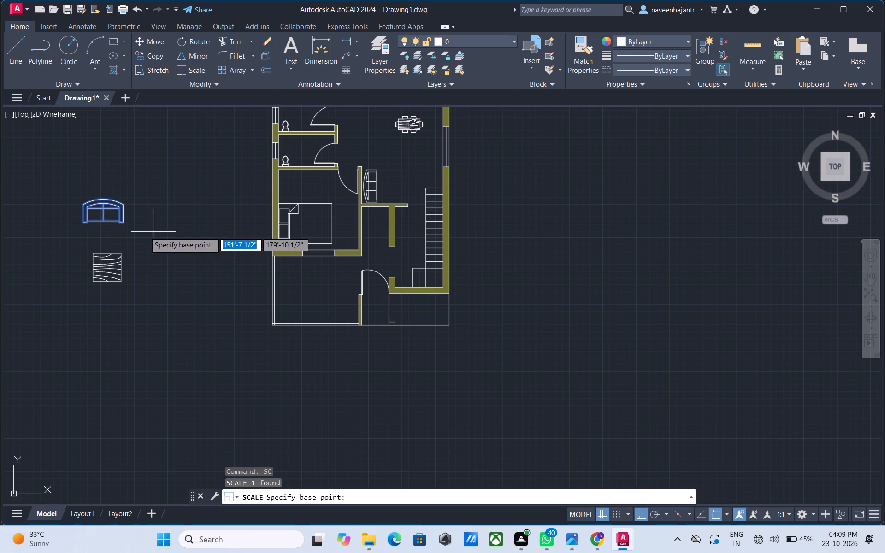
left_click(124, 226)
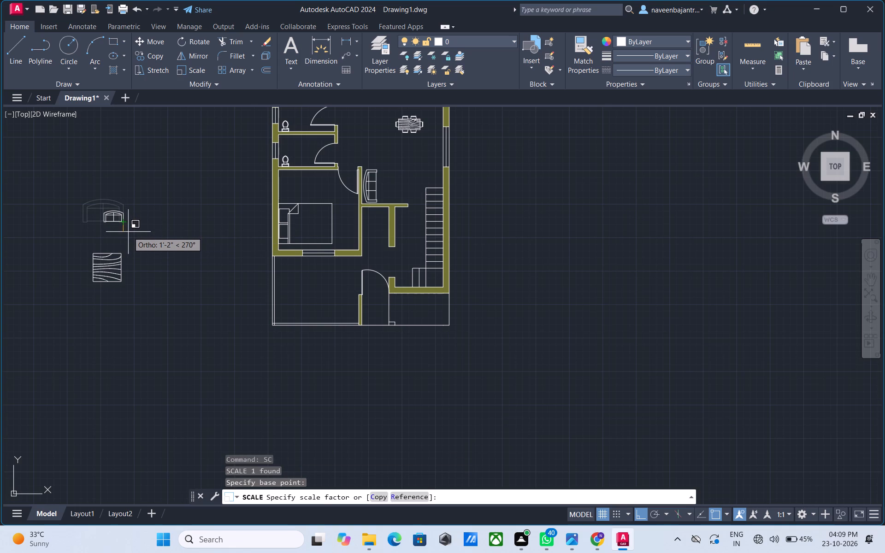
left_click(129, 233)
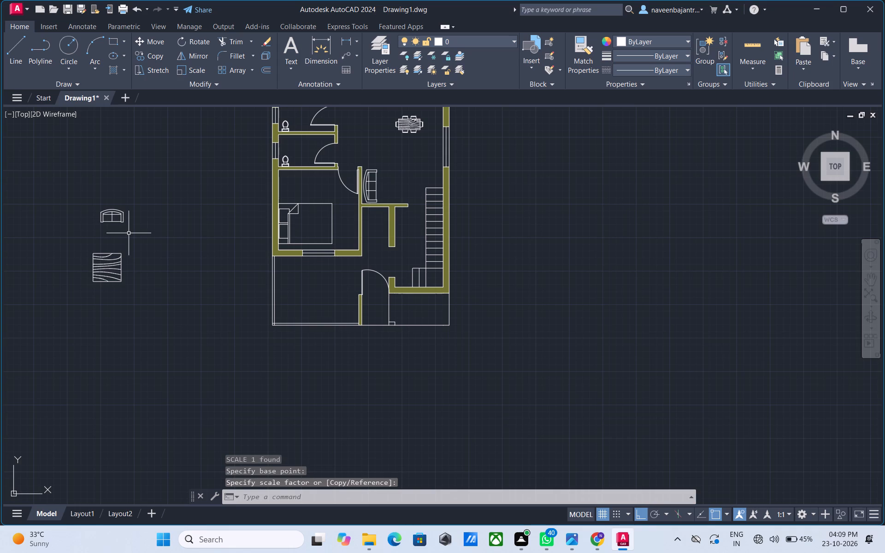
key("Escape")
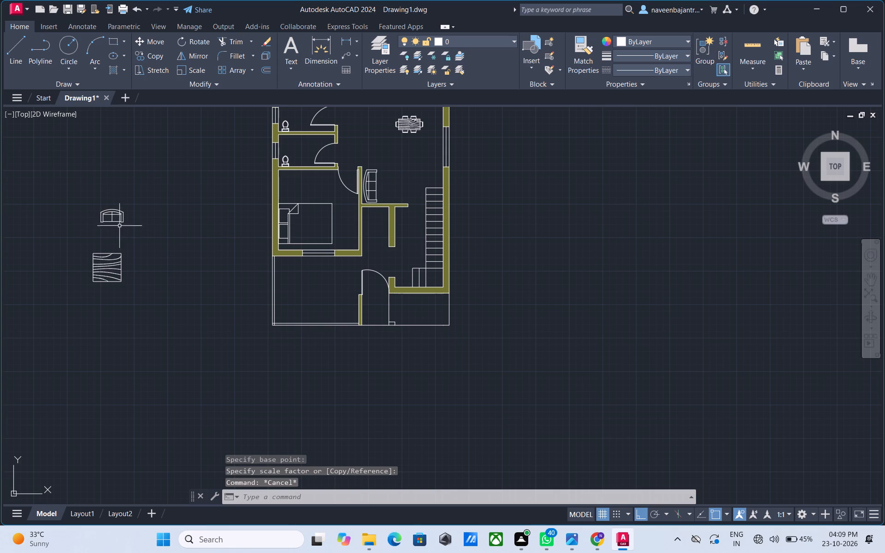
key("Escape")
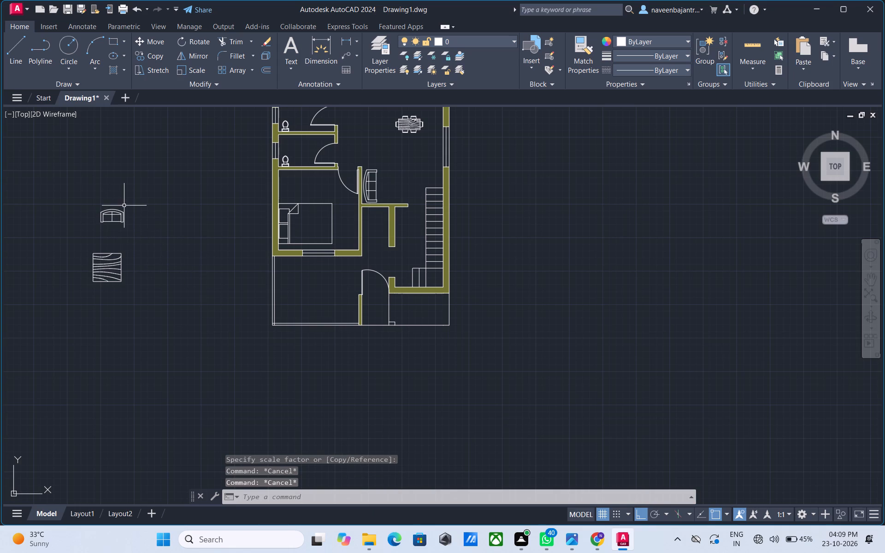
Rotate the two-seat sofa 180° about its southeast corner so its back faces south.
left_click(124, 216)
type("ro")
key("space")
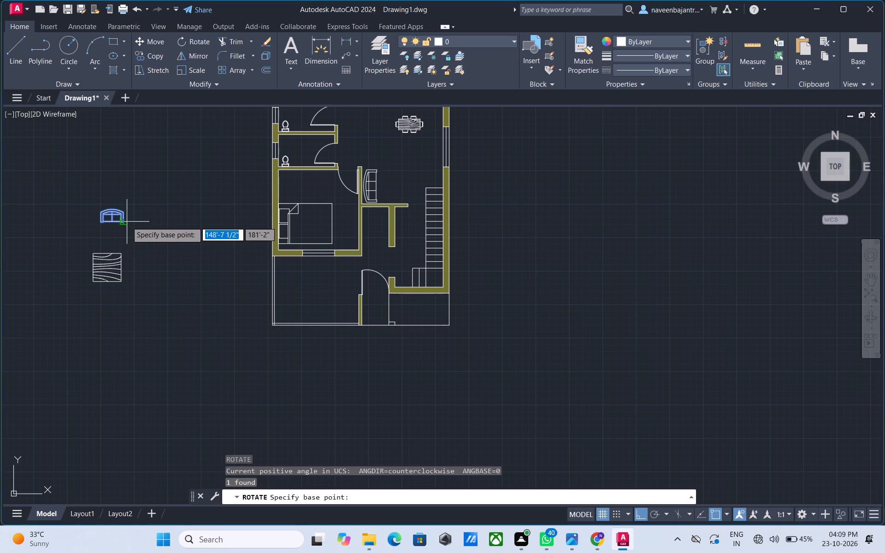
left_click(127, 222)
left_click(110, 226)
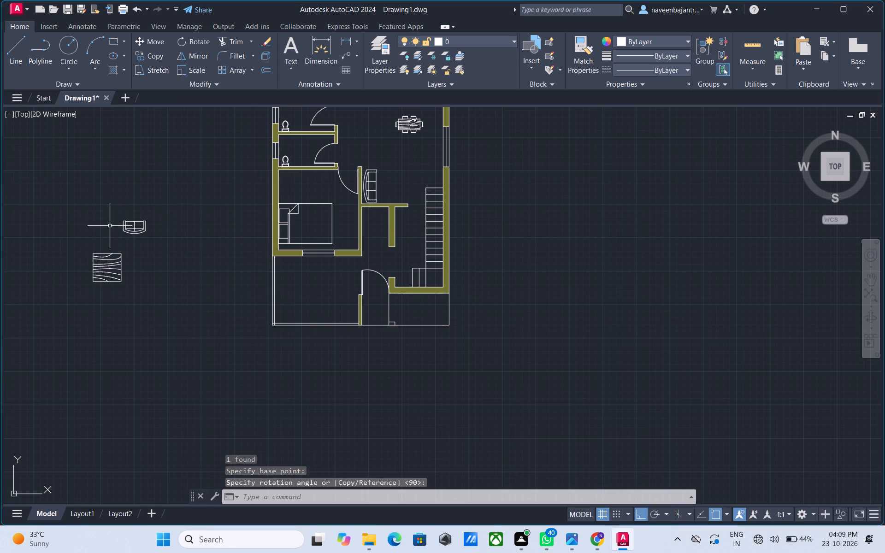
key("Escape")
Move the two-seat sofa, with ortho mode off, to just north of the living area's partition wall, east of the three-seat sofa.
left_click(136, 229)
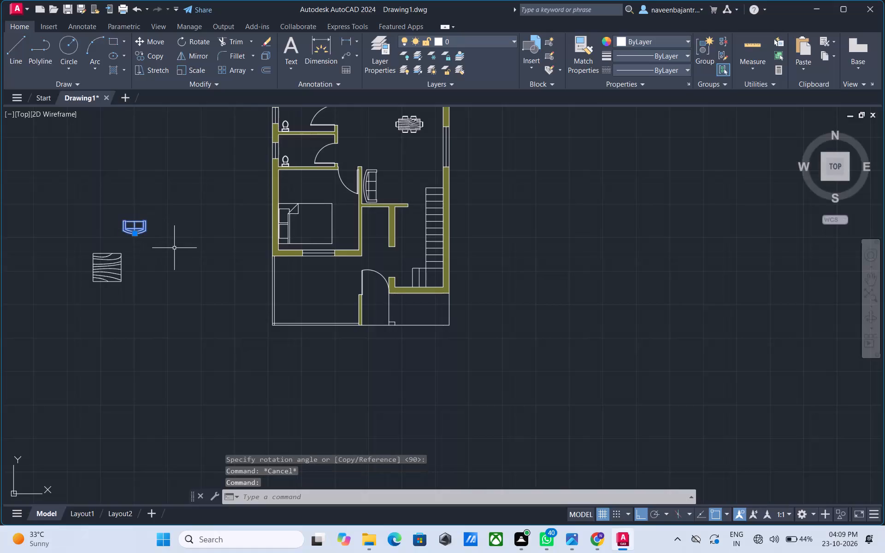
type("m")
key("space")
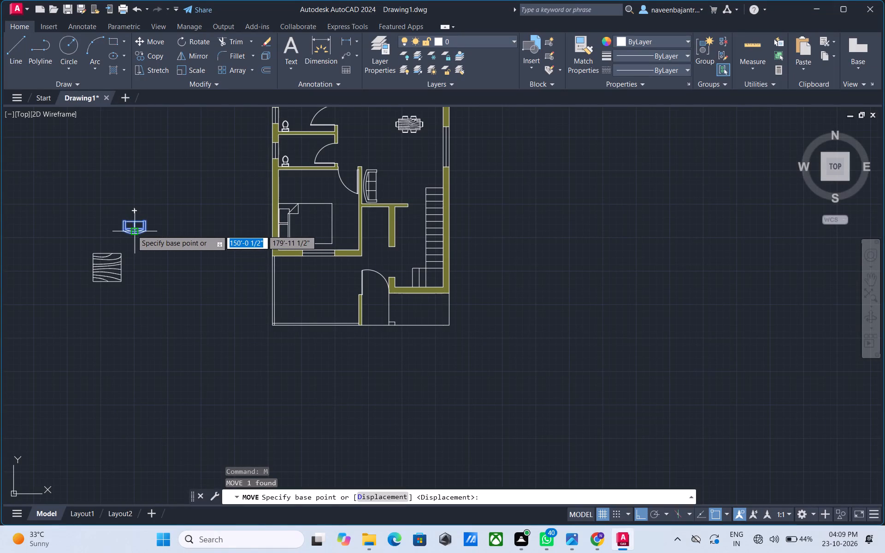
left_click(132, 230)
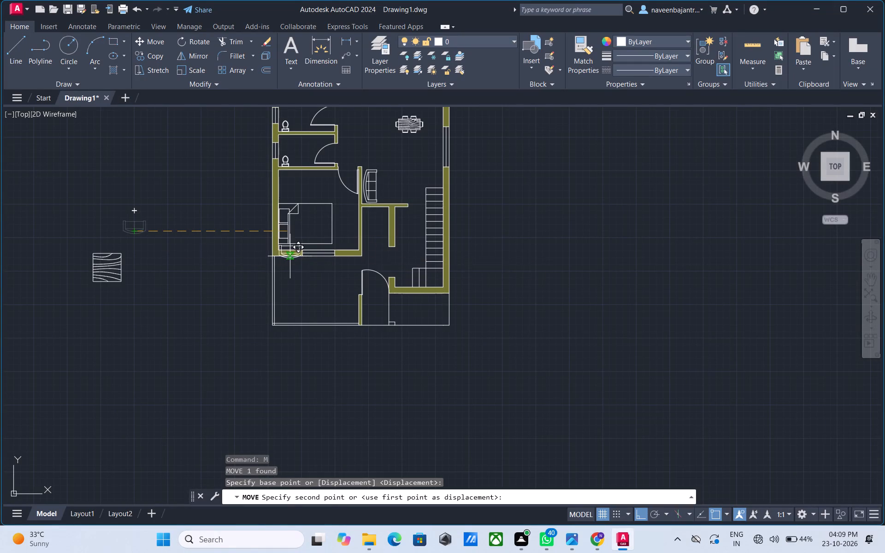
key("F8")
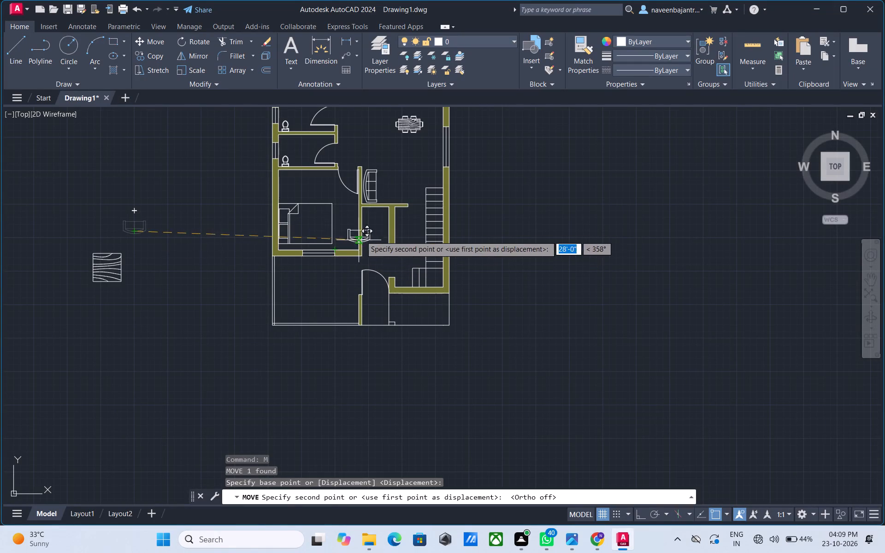
scroll(398, 213, "up", 3)
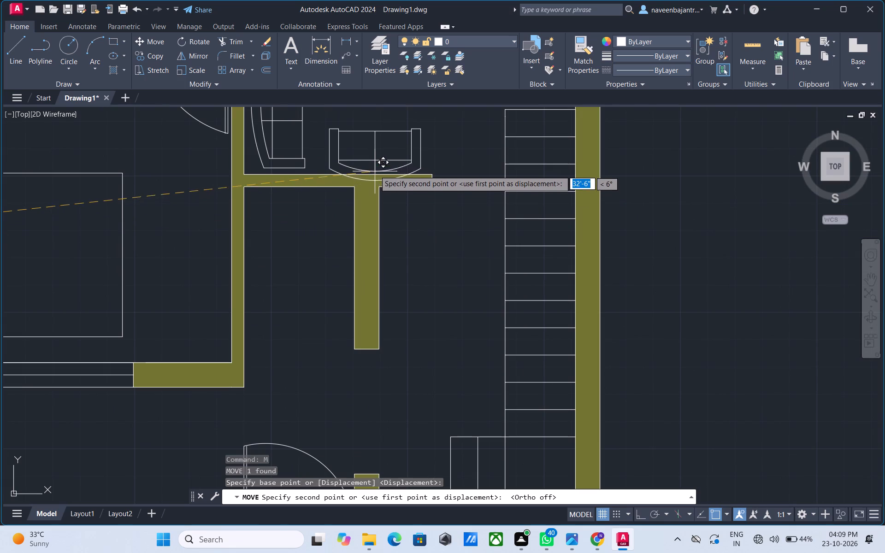
left_click(372, 163)
key("Escape")
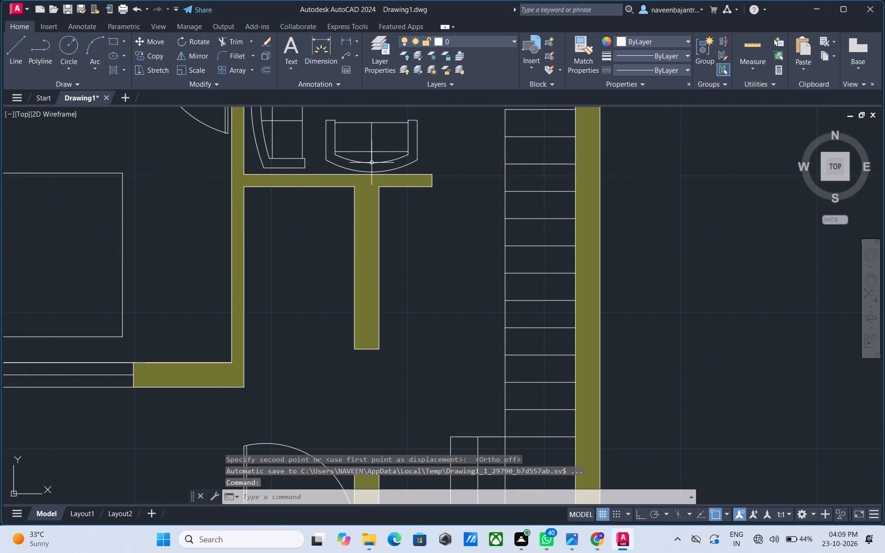
Scale the square wood table west of the plan down to about half its size about its southeast corner.
scroll(372, 163, "down", 3)
middle_click(393, 232)
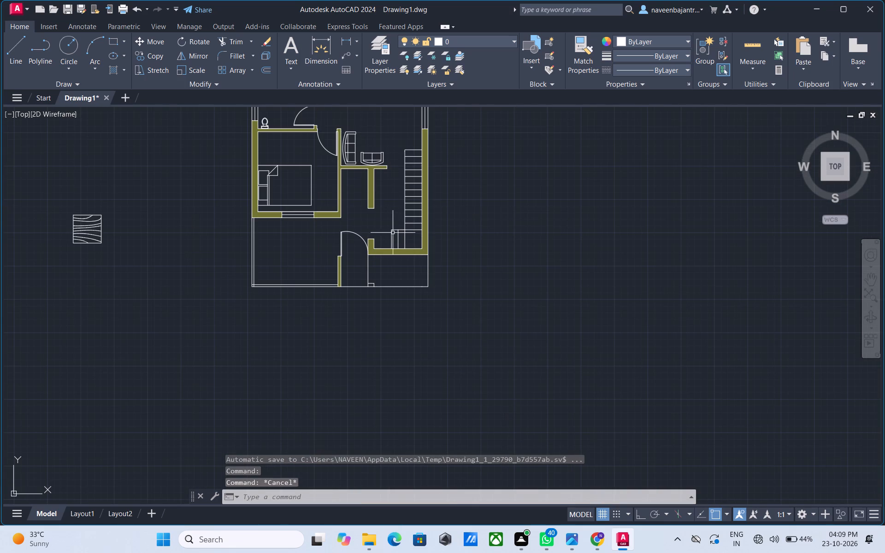
middle_click(383, 199)
middle_click_drag(383, 200, 382, 236)
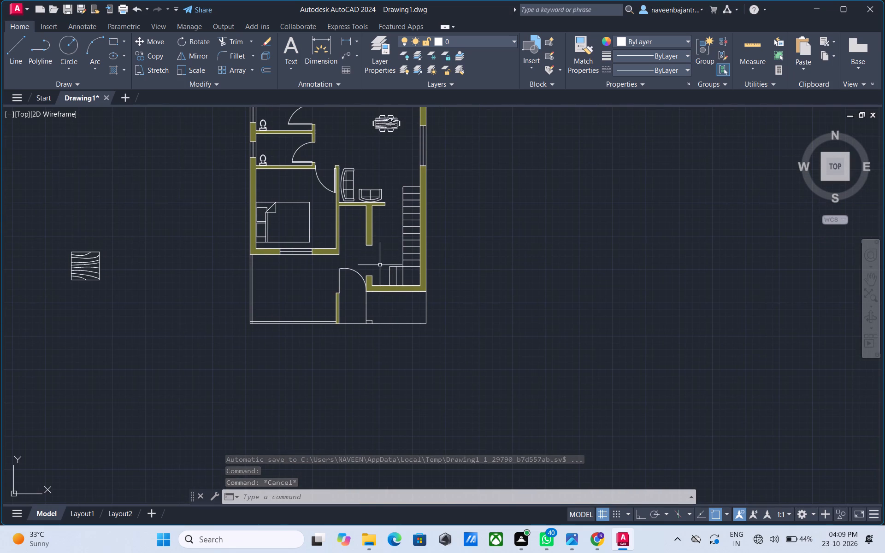
left_click(81, 268)
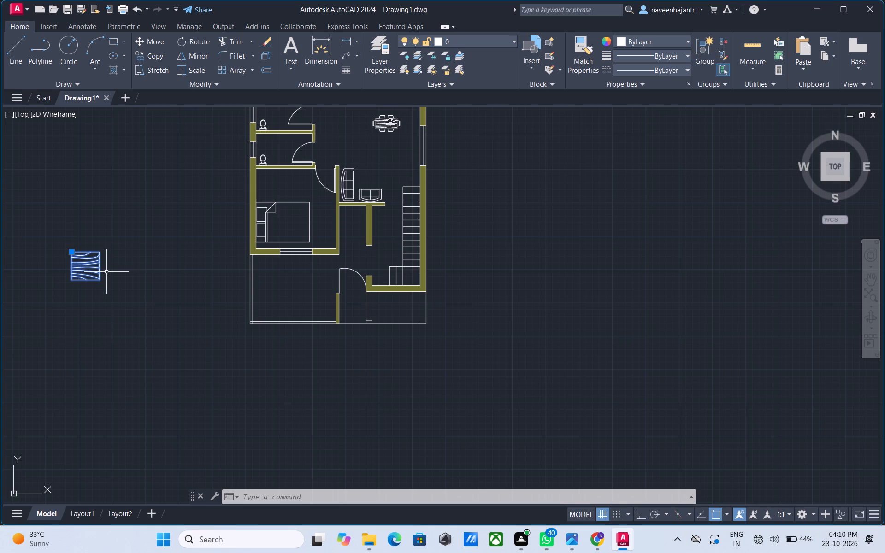
type("sc")
key("space")
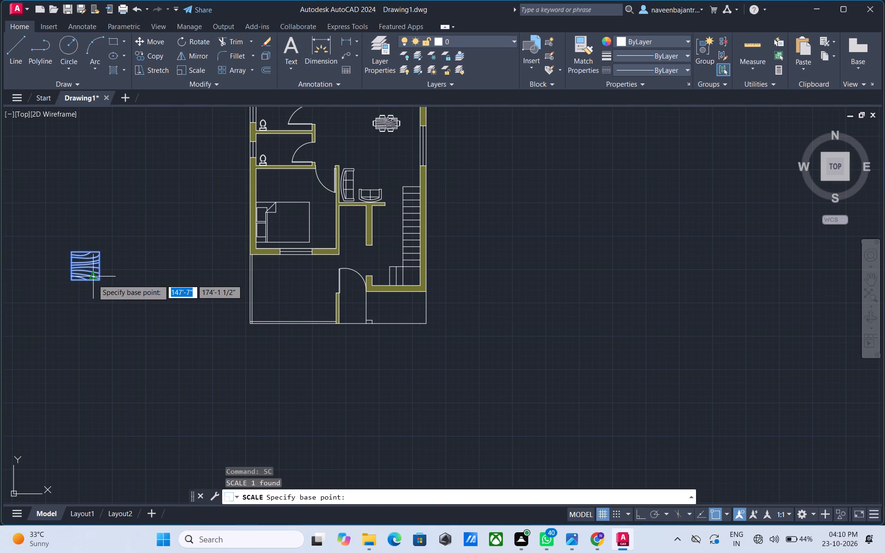
left_click(99, 282)
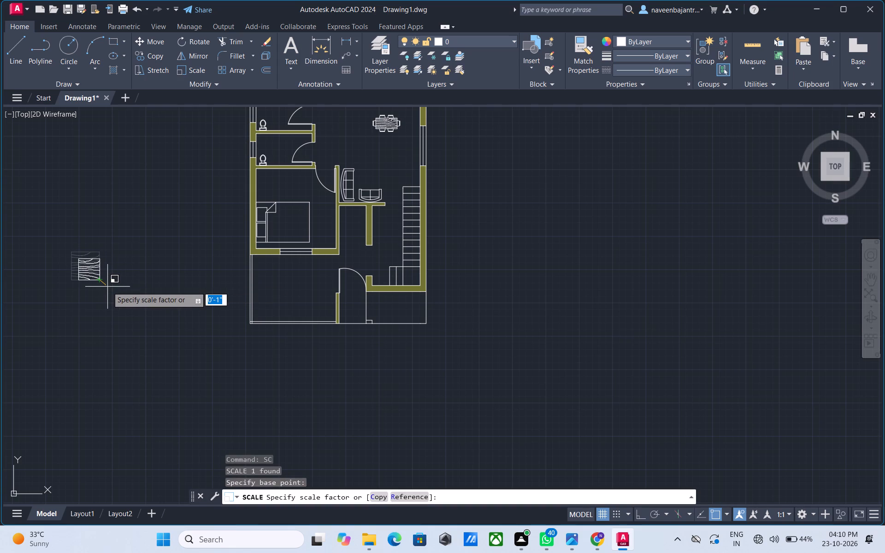
left_click(100, 286)
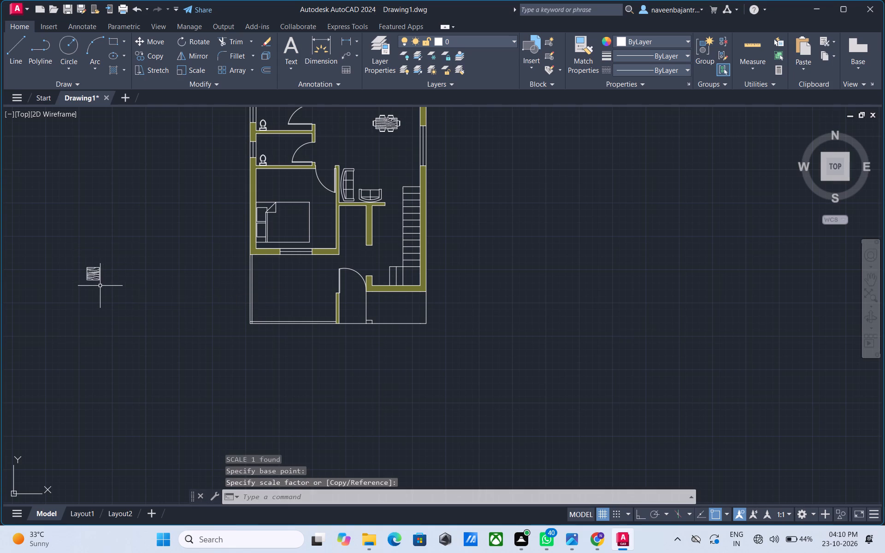
Move the wood table into the living area, just north of the two-seat sofa and east of the three-seat sofa.
left_click(94, 275)
type("m")
key("space")
left_click(94, 275)
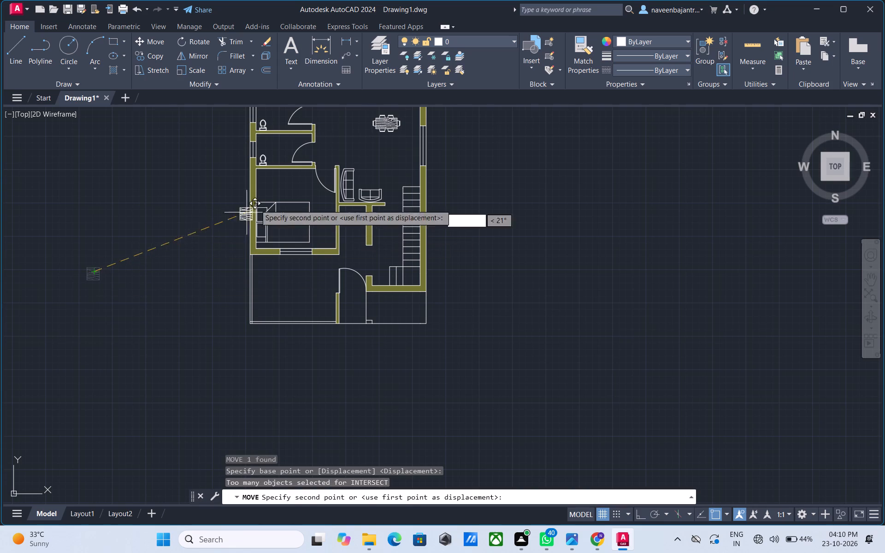
left_click(370, 180)
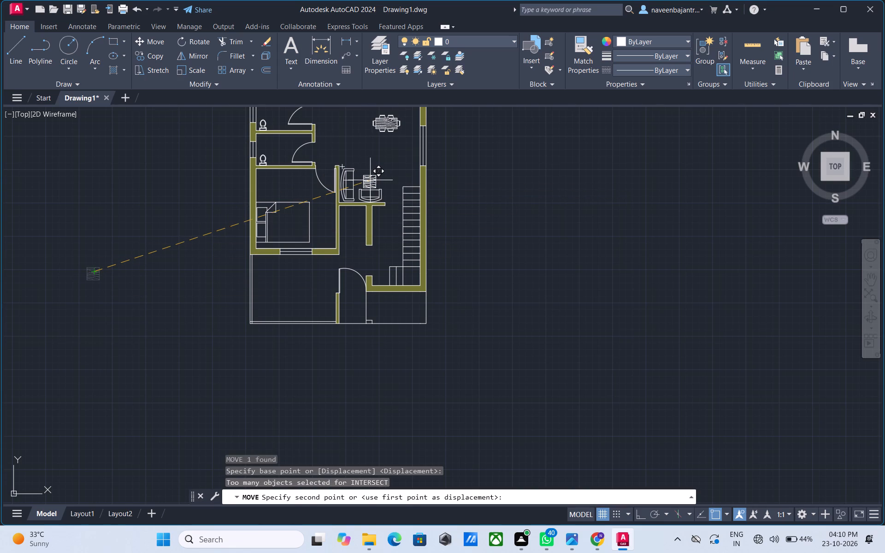
key("Escape")
scroll(370, 180, "down", 3)
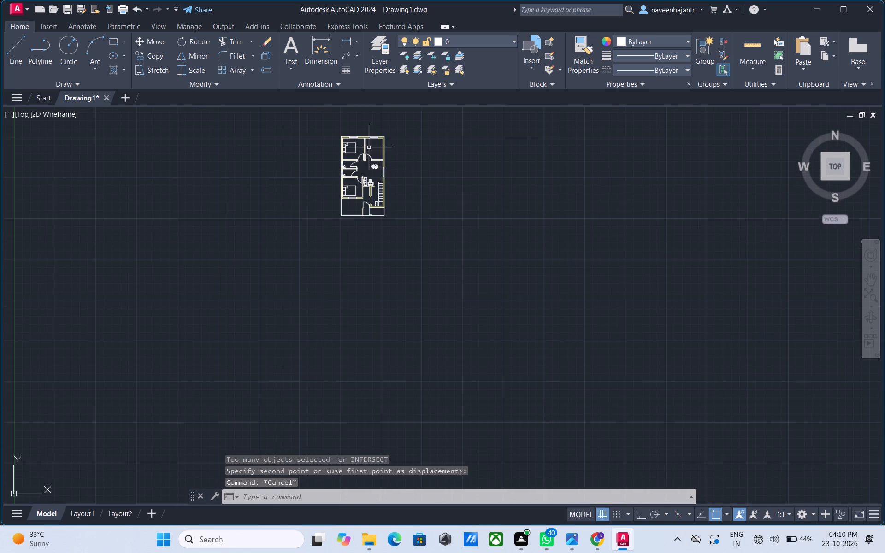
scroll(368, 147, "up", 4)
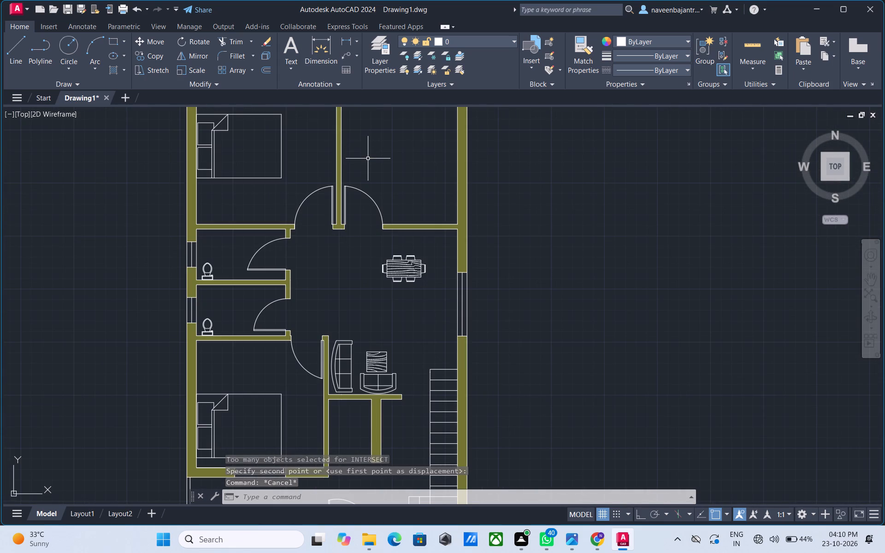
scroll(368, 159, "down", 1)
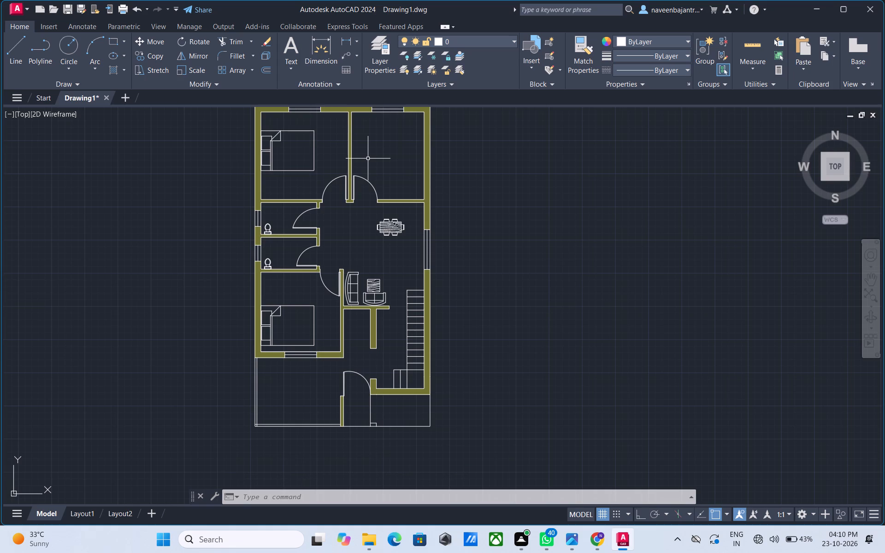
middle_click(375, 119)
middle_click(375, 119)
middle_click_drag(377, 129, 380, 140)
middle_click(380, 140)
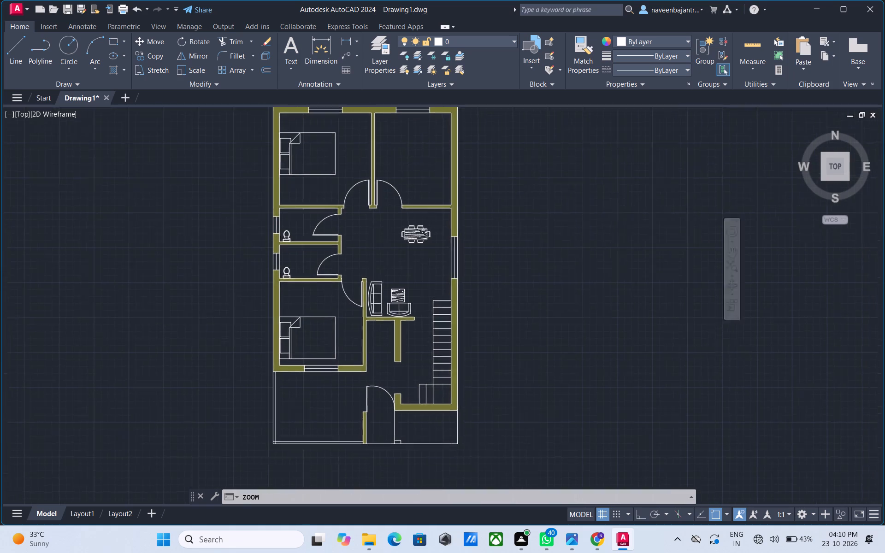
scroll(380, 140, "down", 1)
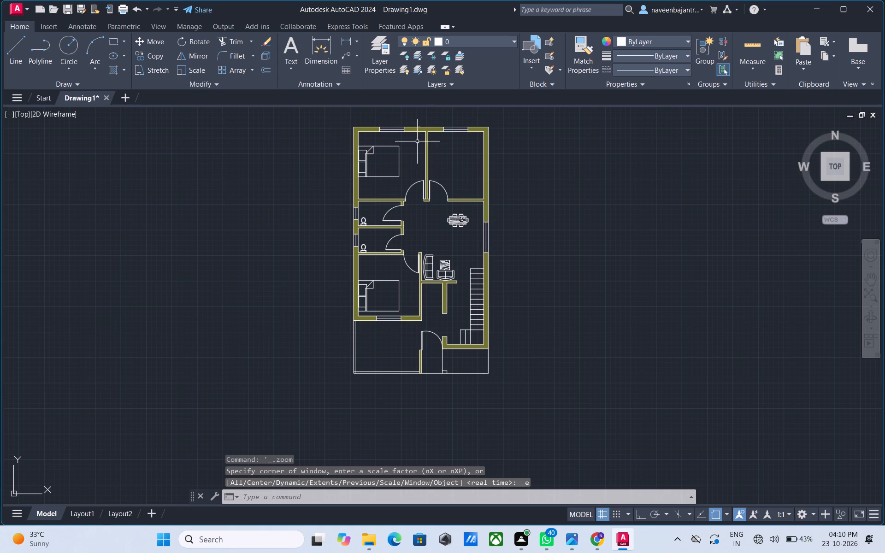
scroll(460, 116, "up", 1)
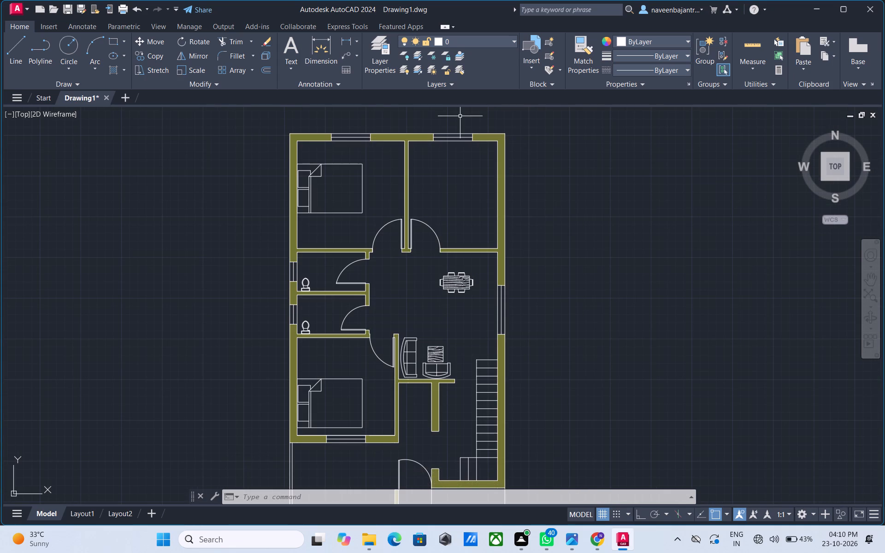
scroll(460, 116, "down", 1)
Load the JIS_02_4.0 (HIDDEN04) linetype from acadiso.lin into the drawing.
left_click(669, 71)
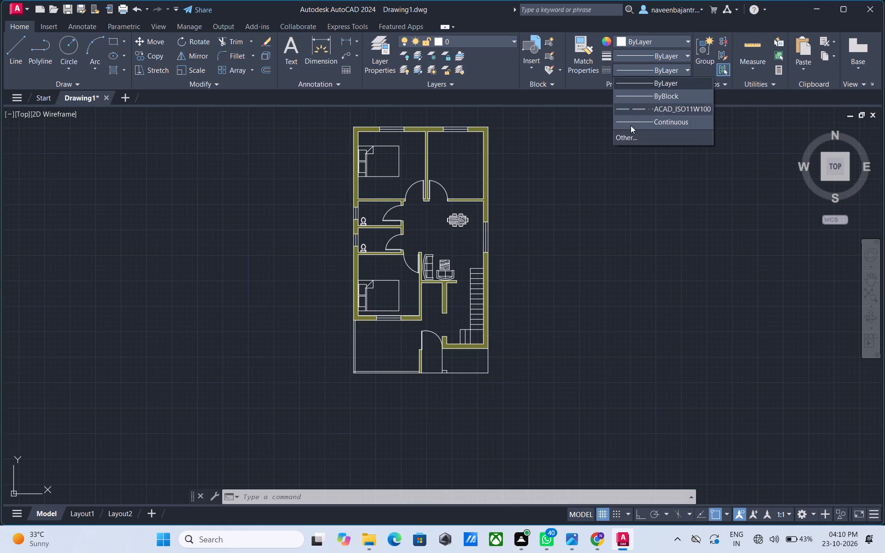
left_click(627, 139)
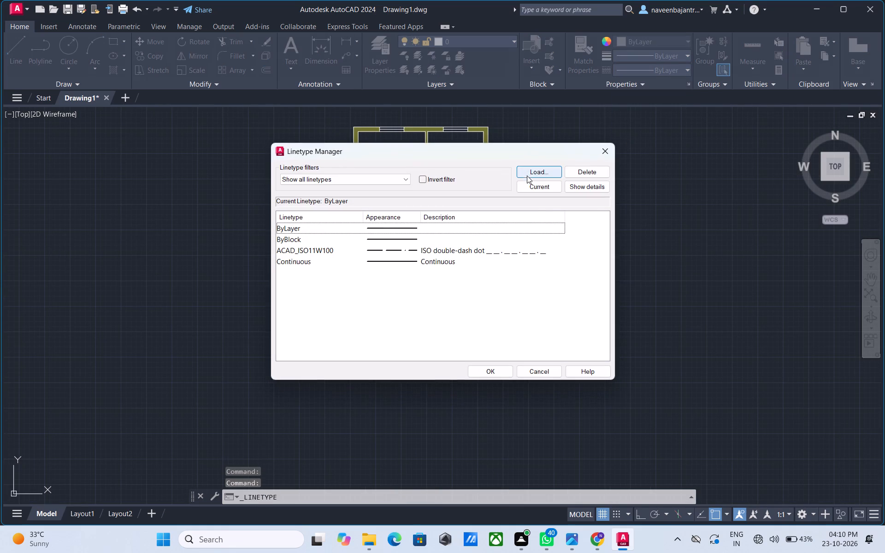
left_click(532, 171)
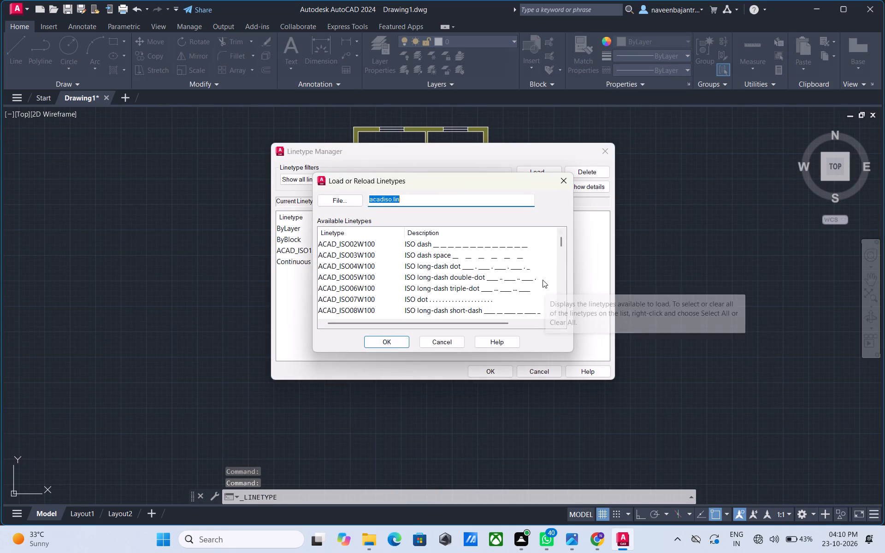
scroll(543, 280, "down", 1)
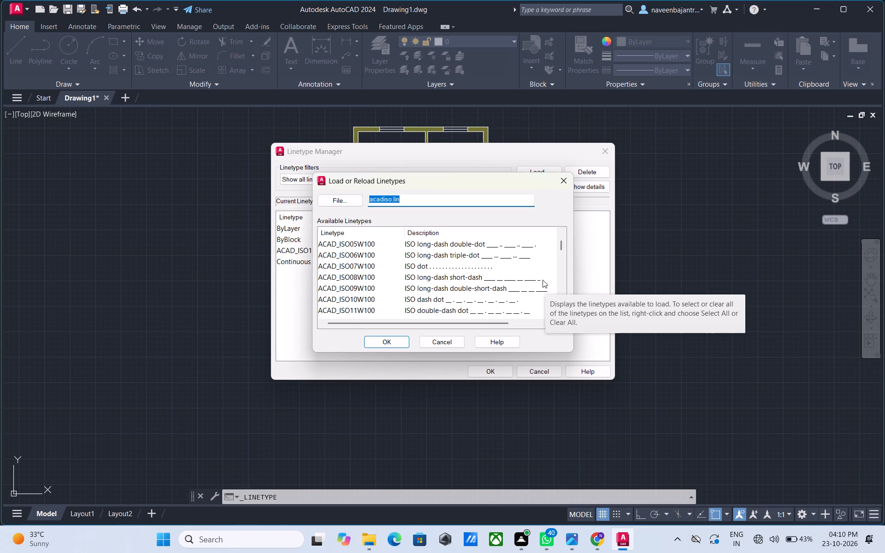
scroll(543, 280, "down", 1)
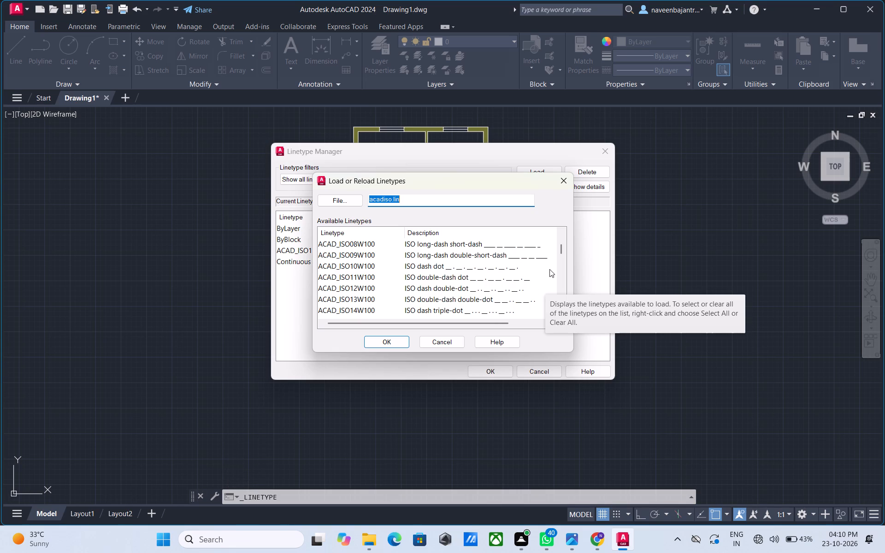
scroll(549, 269, "down", 1)
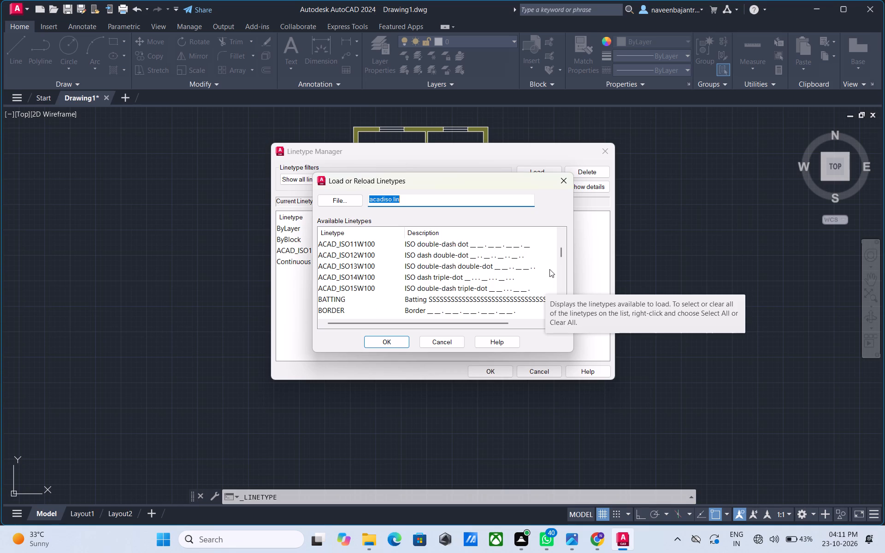
scroll(549, 269, "down", 1)
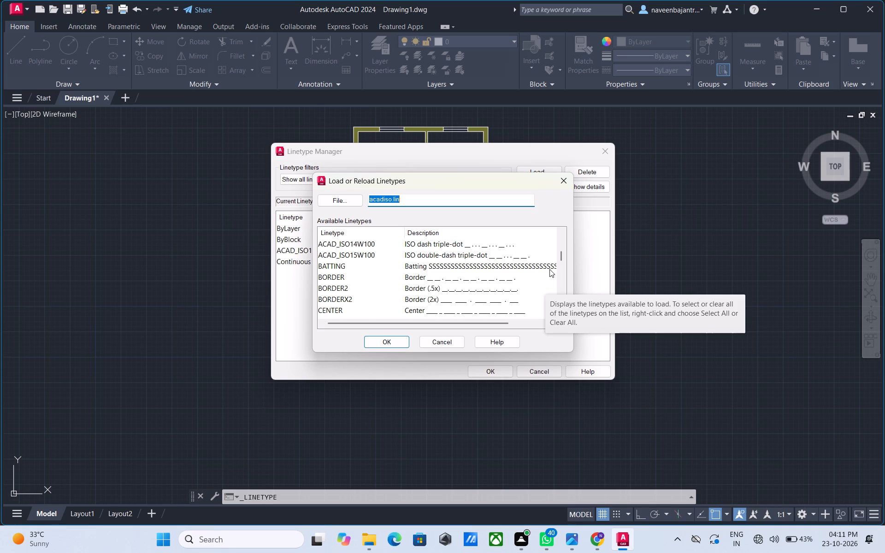
scroll(549, 269, "down", 1)
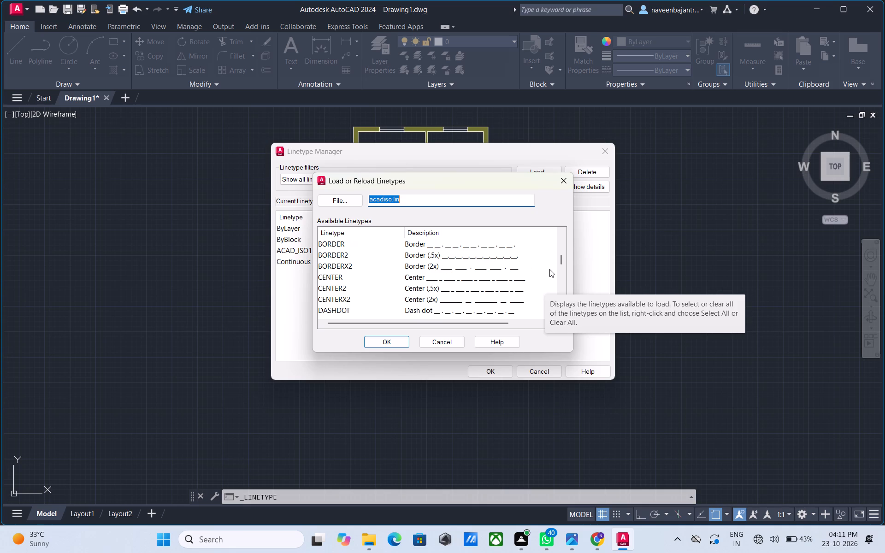
scroll(549, 269, "down", 1)
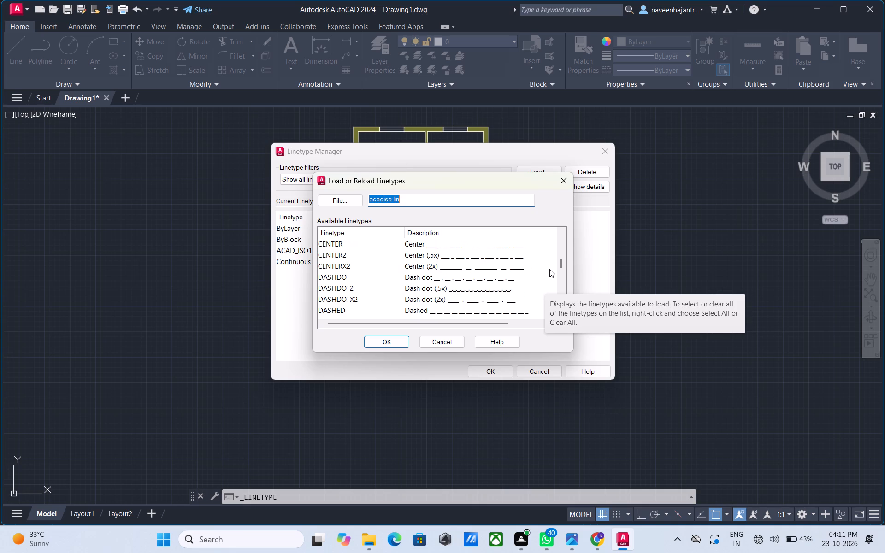
scroll(549, 269, "down", 1)
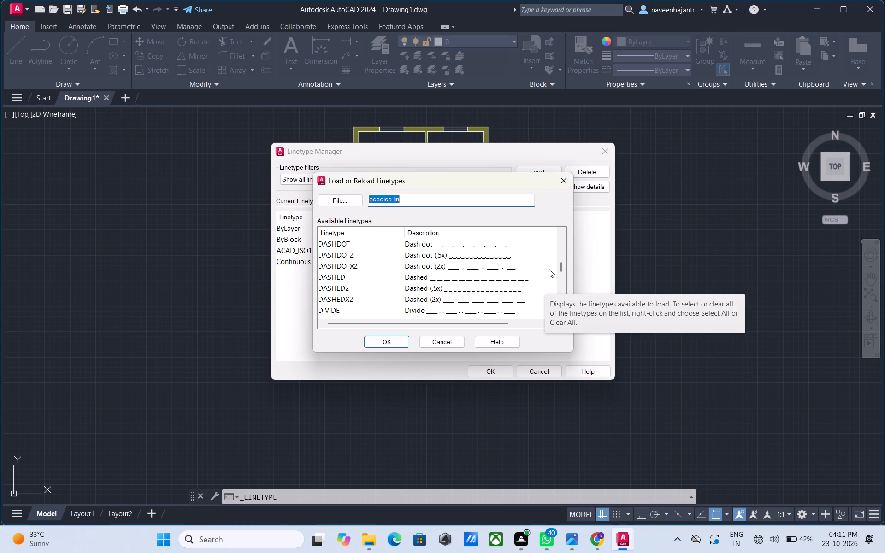
scroll(549, 269, "down", 1)
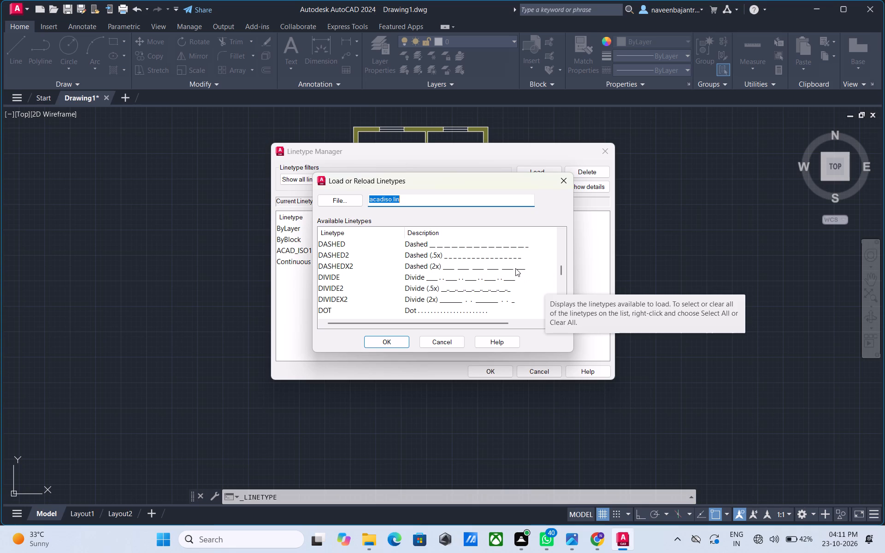
scroll(515, 268, "down", 1)
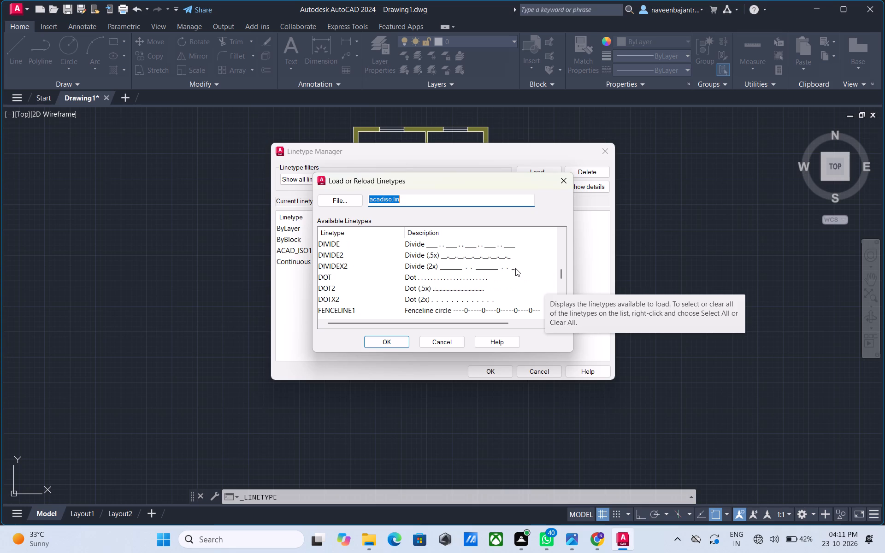
scroll(515, 268, "down", 2)
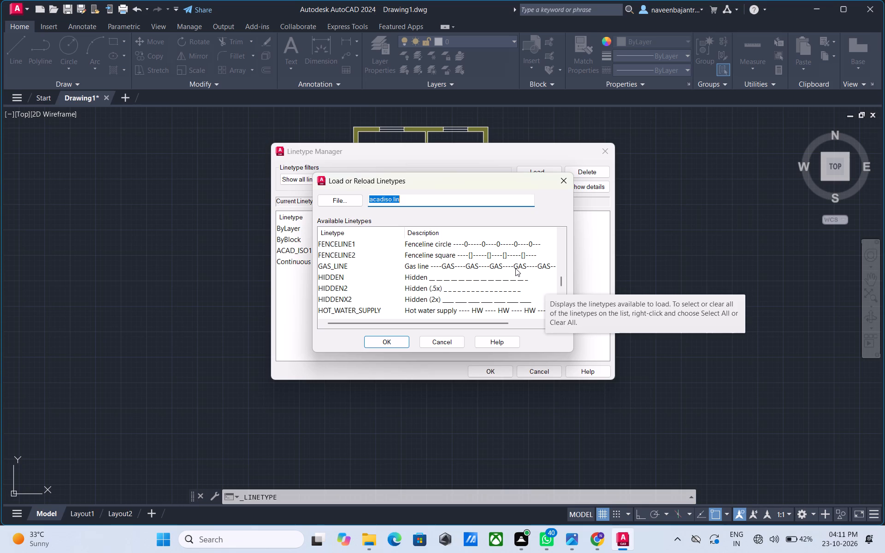
scroll(515, 268, "down", 2)
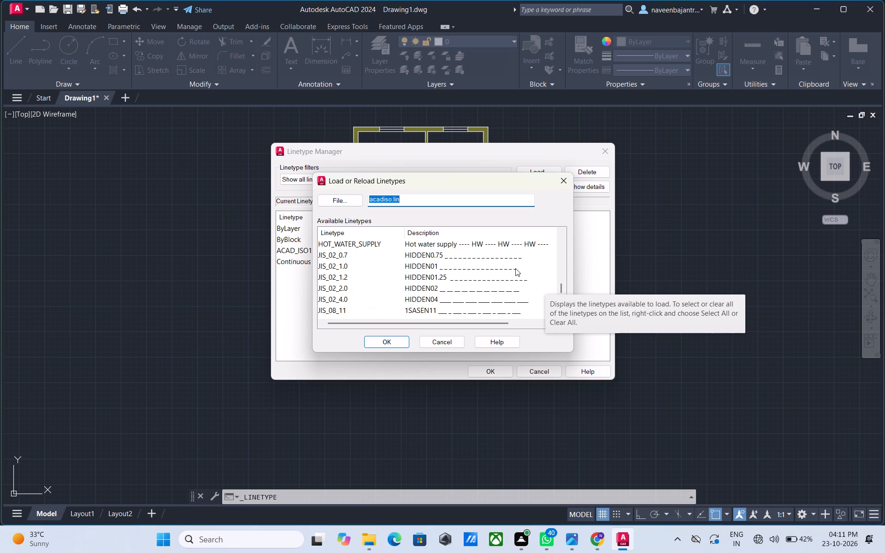
scroll(515, 268, "down", 1)
left_click(490, 274)
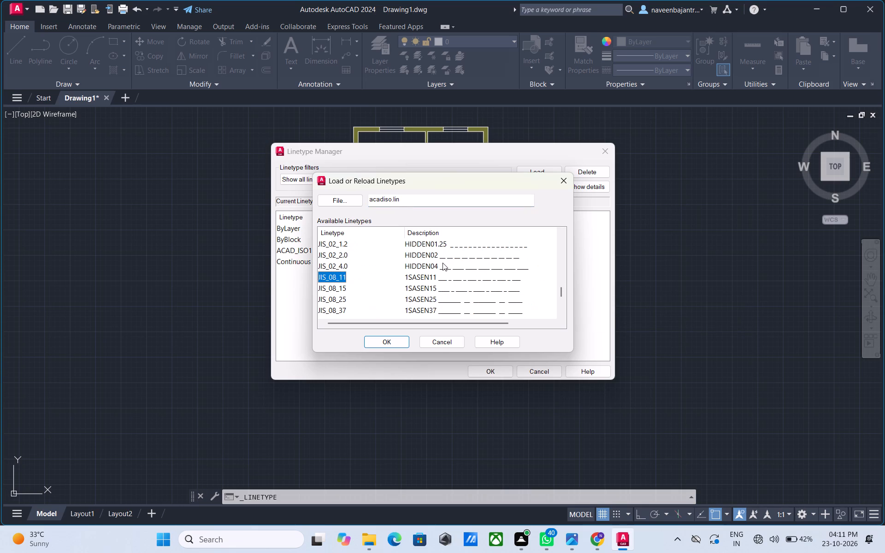
left_click(442, 263)
left_click(381, 344)
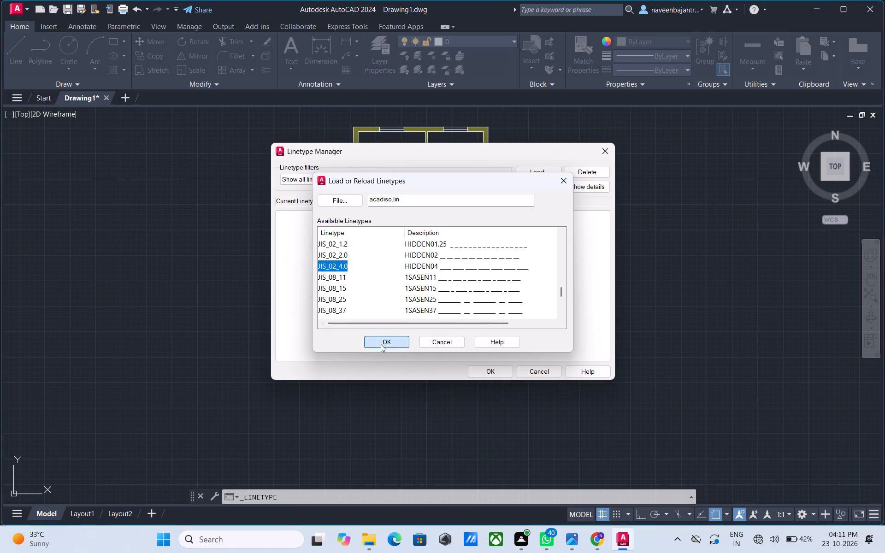
left_click(504, 370)
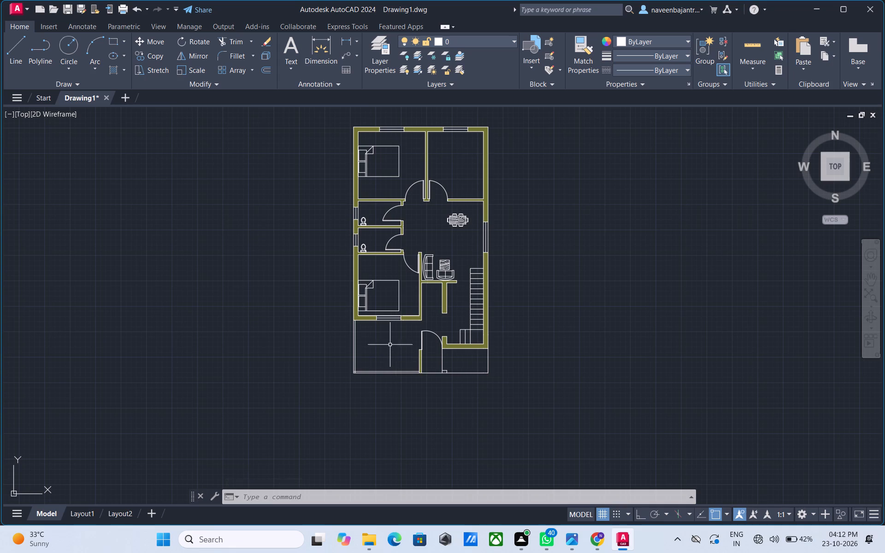
Insert the Range-Oven - 30 in top block from DesignCenter's Kitchens.dwg sample into the empty area west of the plan.
middle_click(407, 213)
middle_click_drag(411, 236, 411, 242)
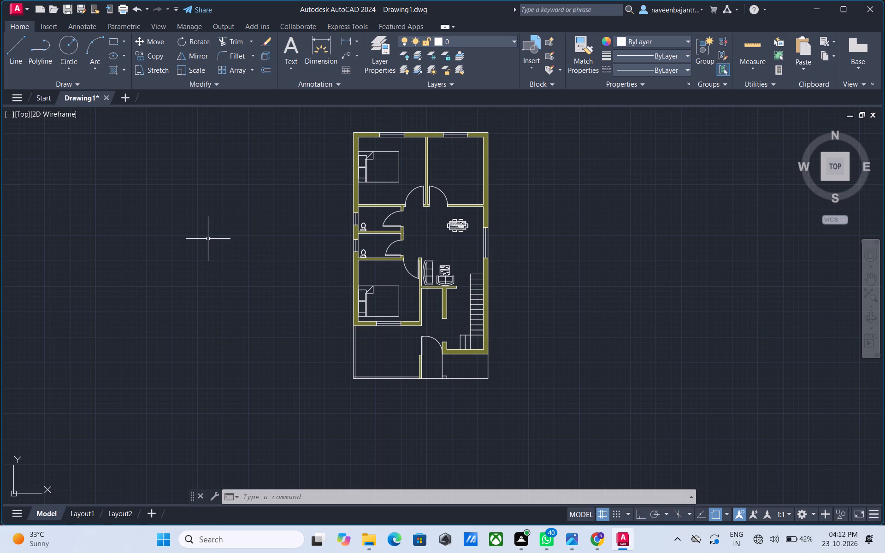
key("Escape")
type("dc")
key("space")
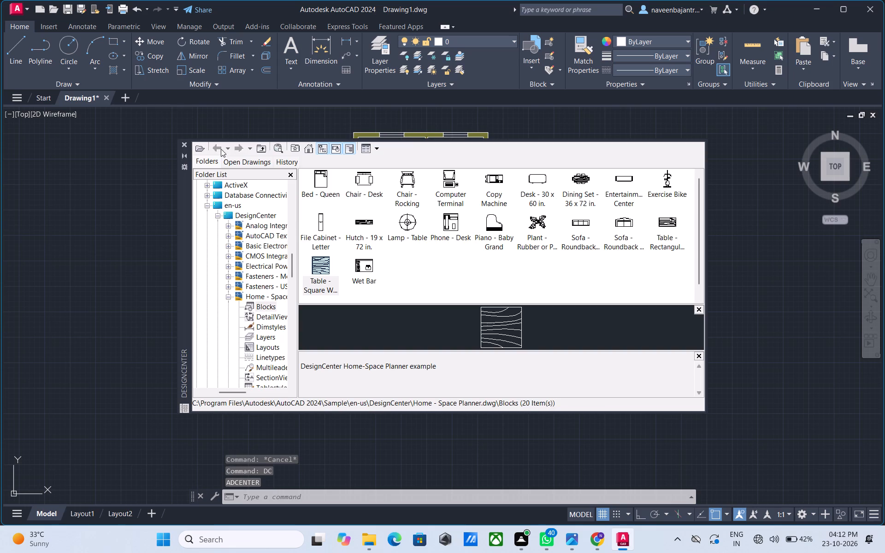
left_click(312, 148)
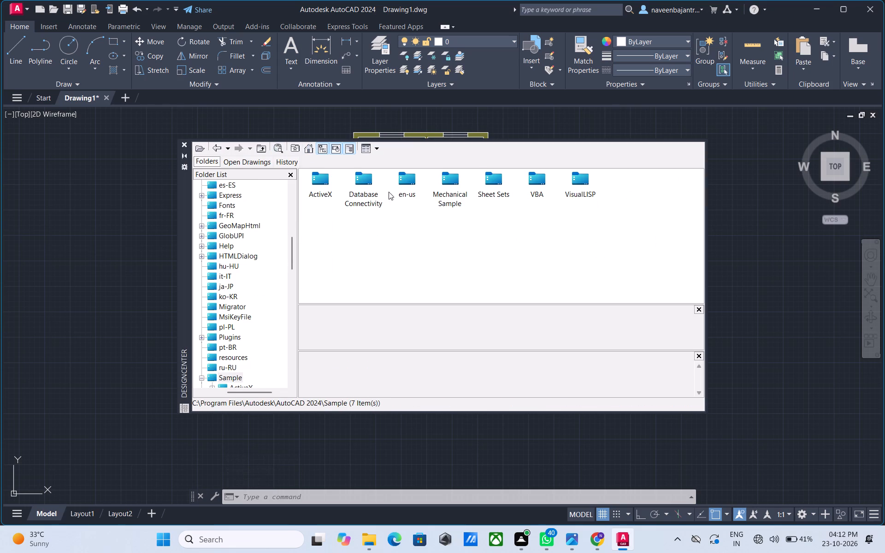
double_click(412, 184)
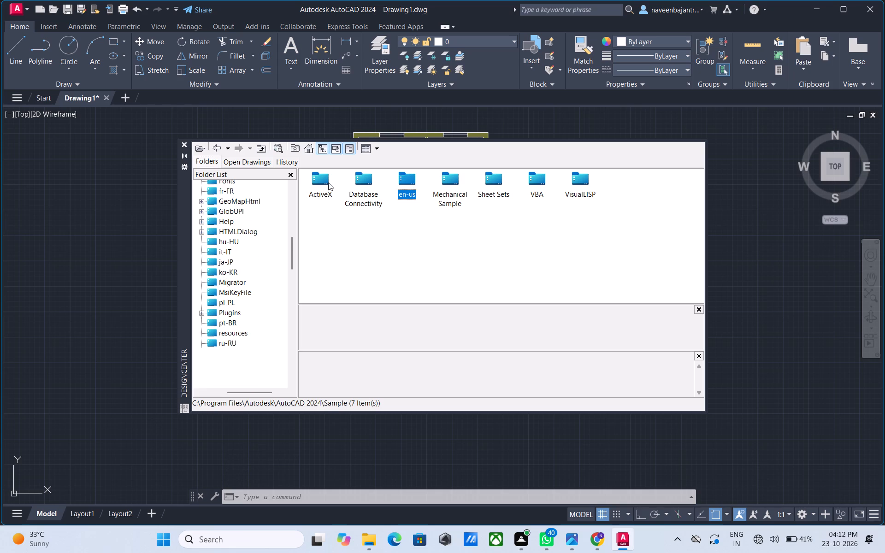
double_click(328, 182)
double_click(409, 224)
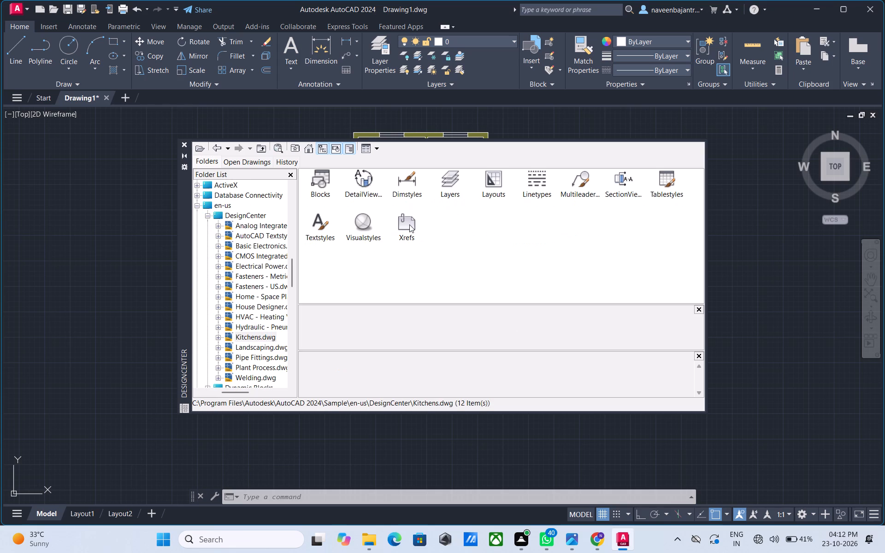
double_click(324, 187)
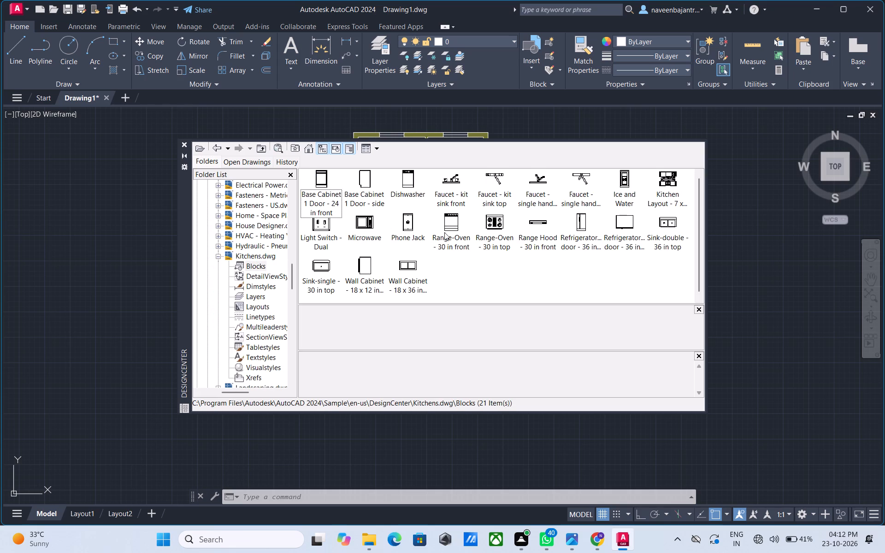
left_click_drag(489, 224, 128, 226)
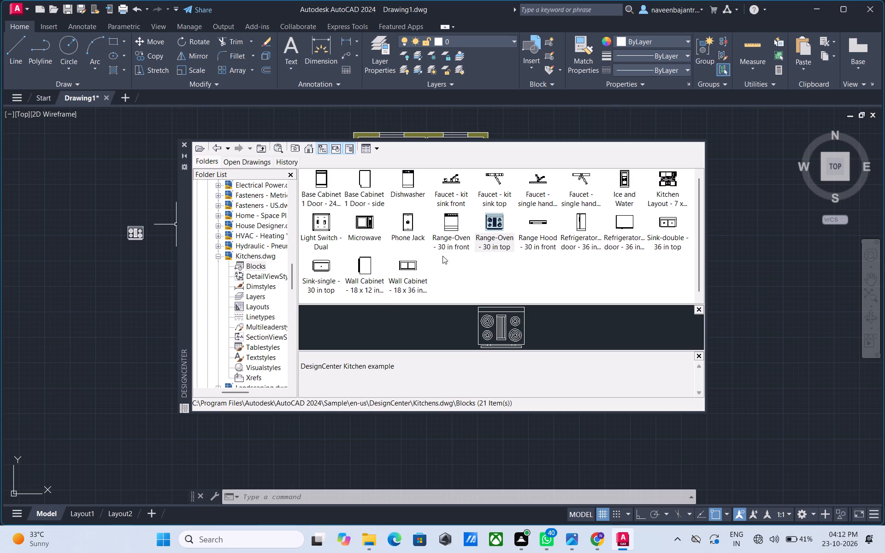
Insert the Sink-single - 30 in top block from Kitchens.dwg just south of the range-oven, then close DesignCenter.
left_click_drag(326, 265, 126, 275)
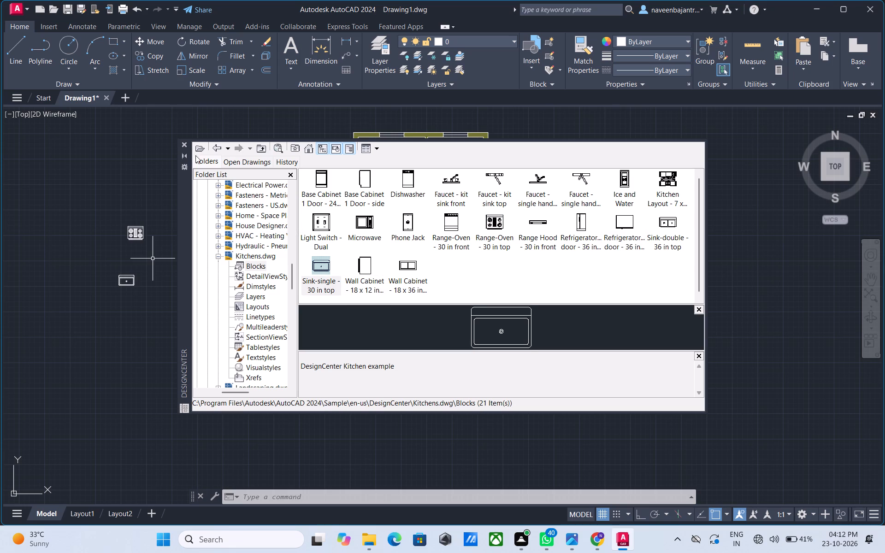
left_click(186, 144)
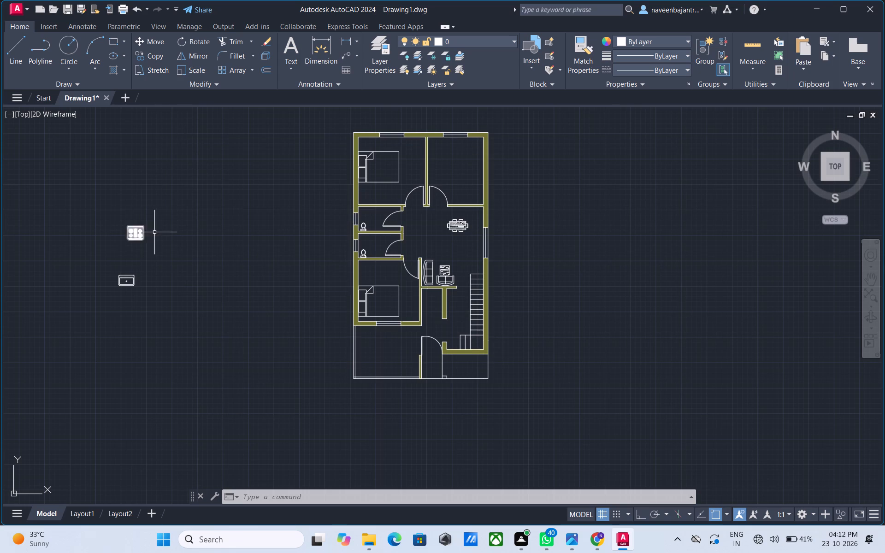
Move the range-oven block into the northeast room, against the north wall beneath the window.
left_click(142, 232)
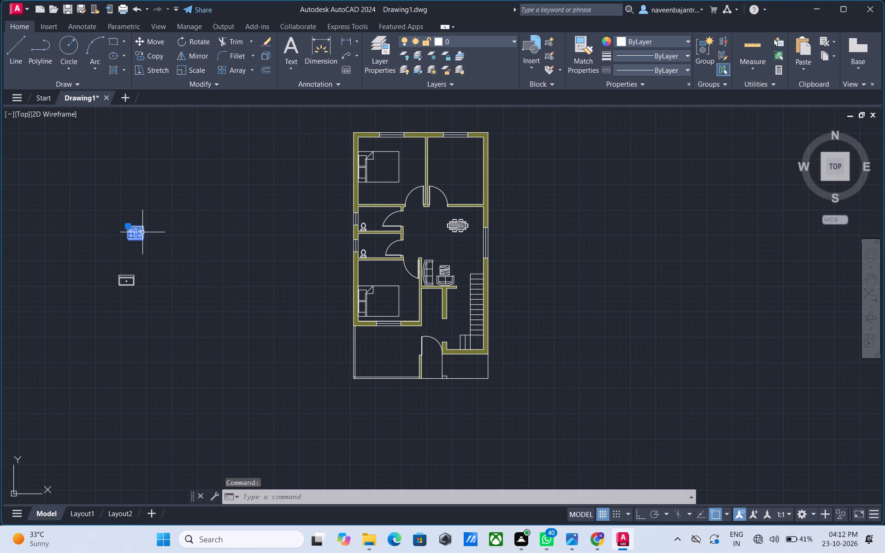
type("m")
key("space")
left_click(142, 232)
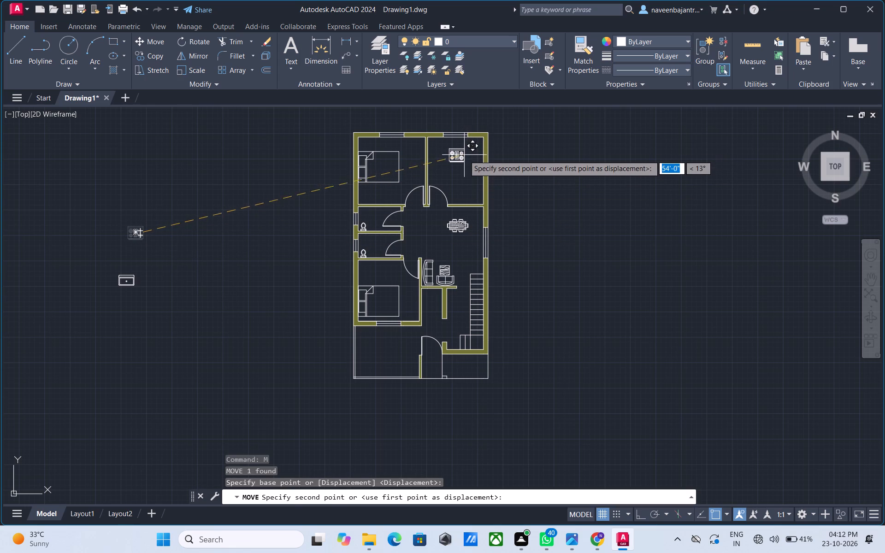
middle_click_drag(464, 164, 466, 211)
scroll(466, 211, "up", 1)
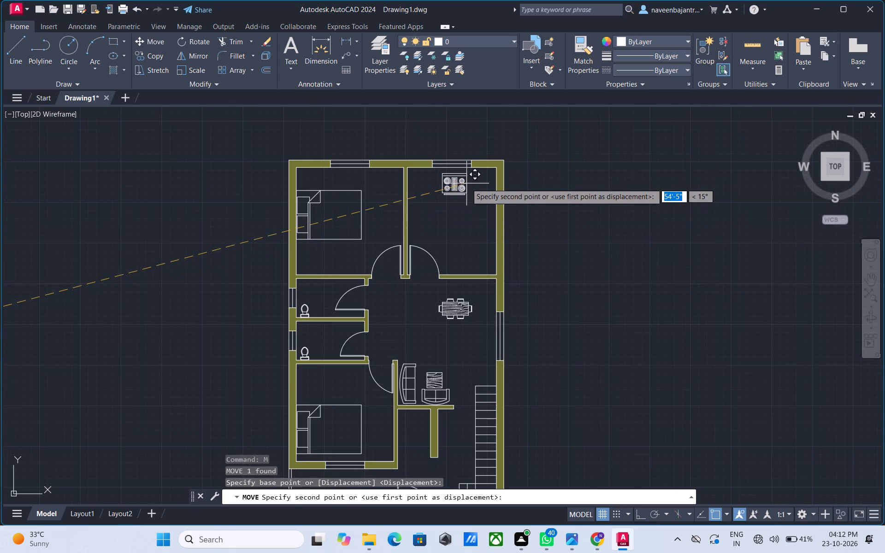
scroll(466, 183, "up", 2)
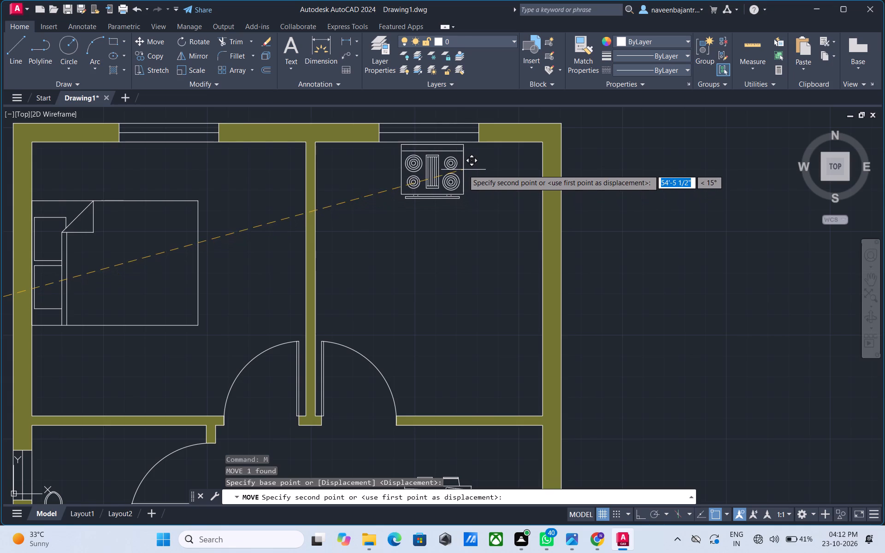
left_click(463, 167)
key("Escape")
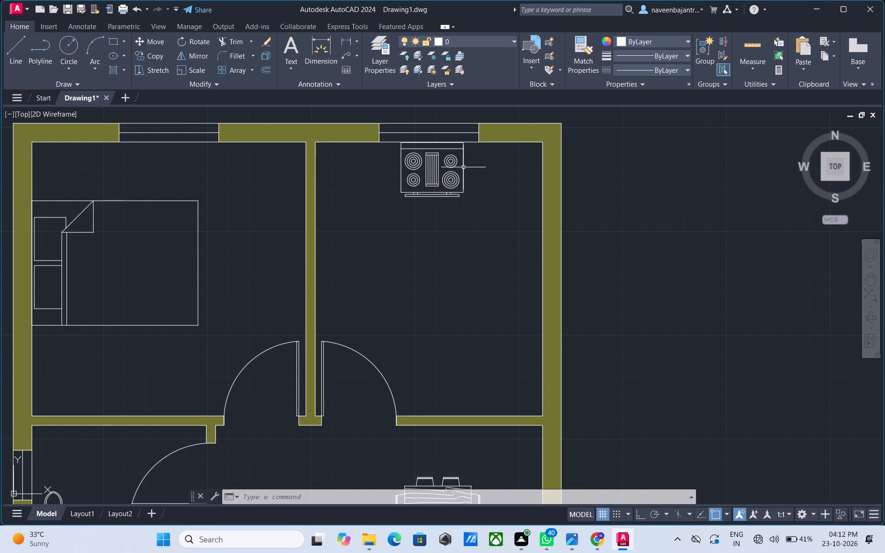
Rotate the single sink block a quarter turn clockwise about its southeast corner so its back edge faces east.
scroll(463, 167, "down", 4)
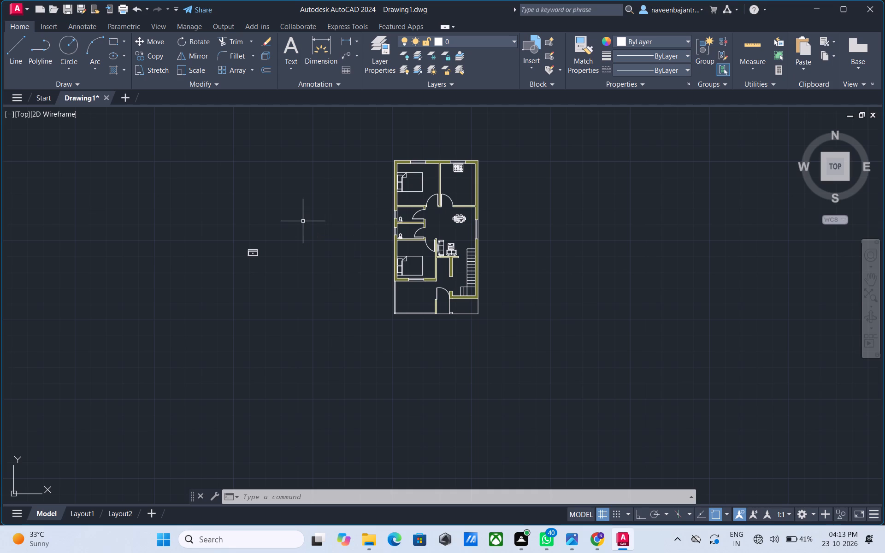
scroll(303, 221, "up", 1)
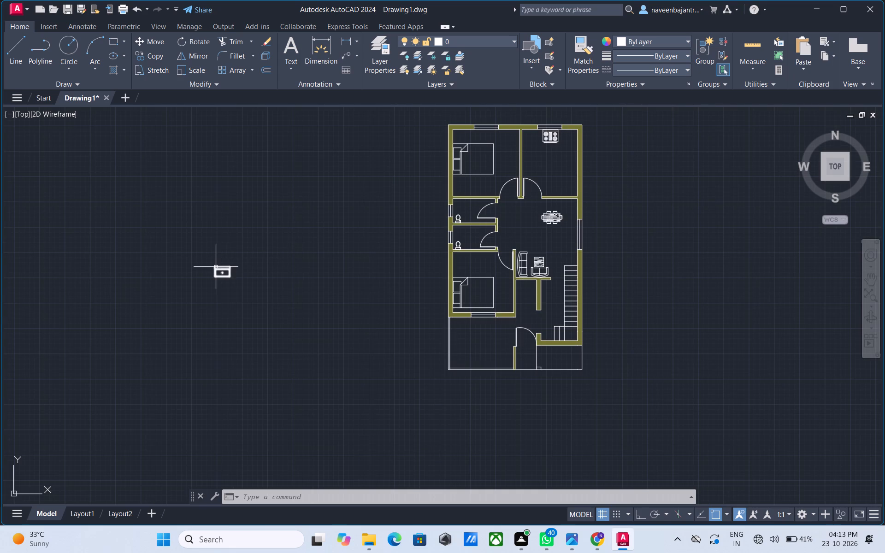
left_click(216, 267)
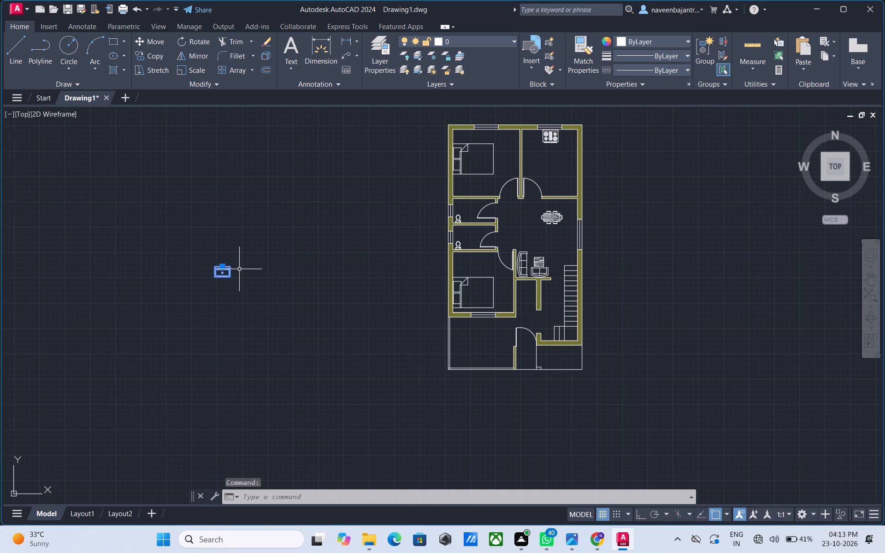
type("ro")
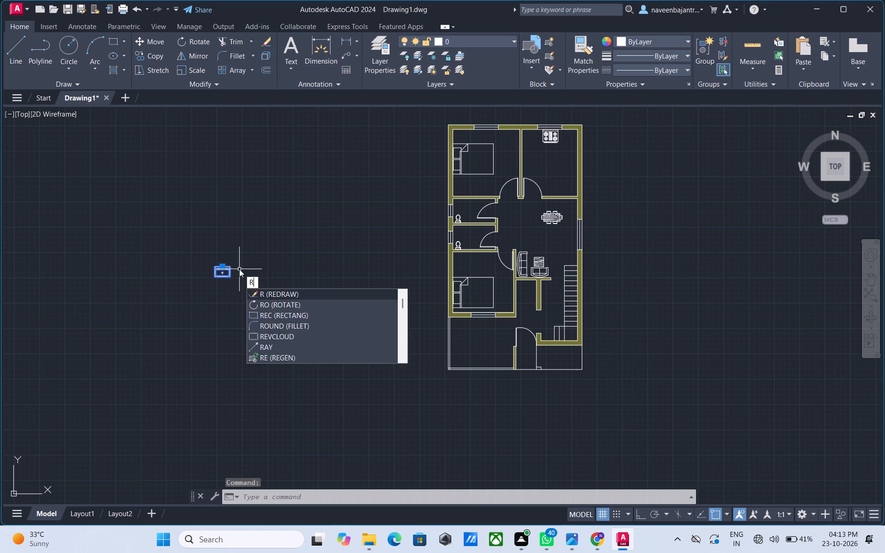
key("space")
left_click(231, 275)
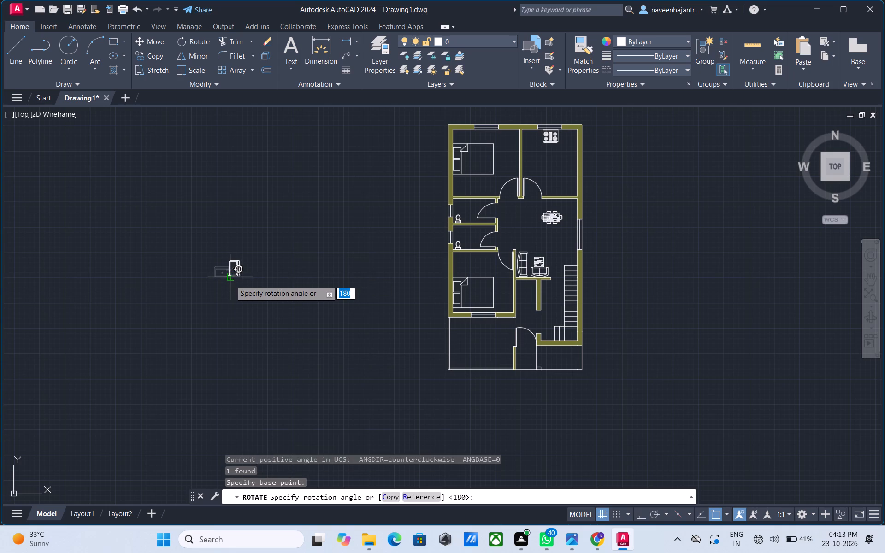
left_click(230, 280)
key("Escape")
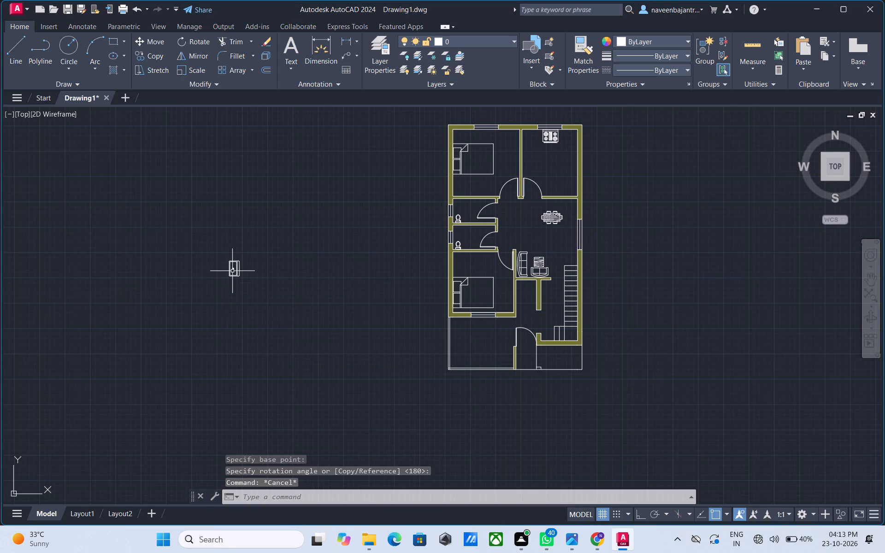
Move the rotated sink into the kitchen, against the inside face of the east wall, southeast of the range-oven.
left_click(233, 270)
type("m")
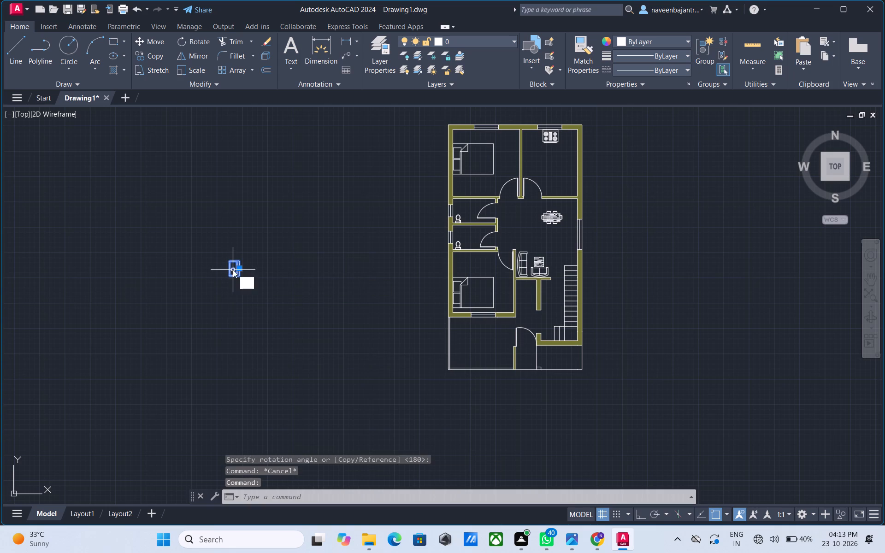
key("space")
left_click(233, 270)
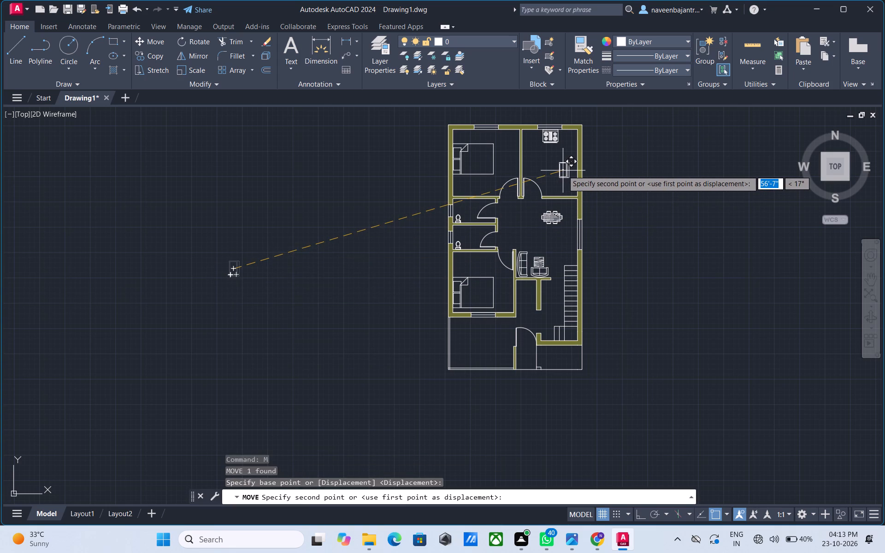
scroll(573, 169, "up", 3)
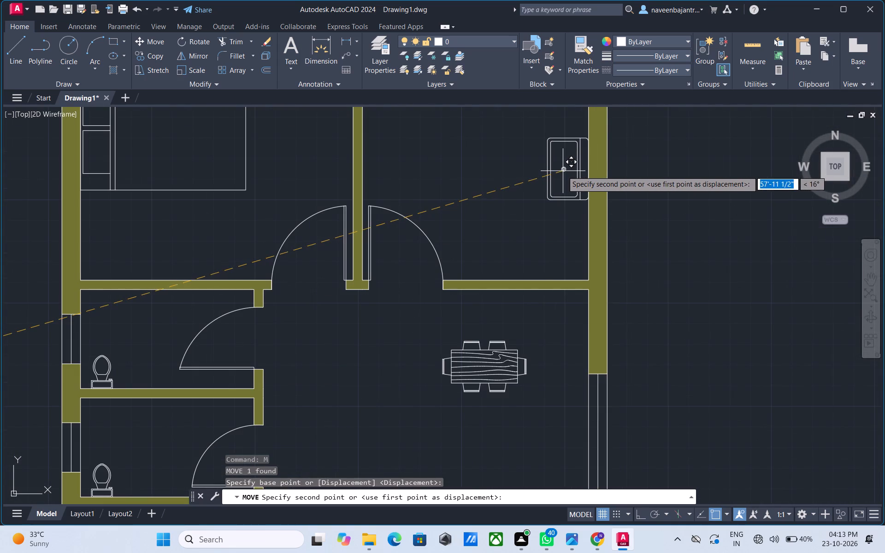
left_click(562, 171)
key("Escape")
Scale the two-seat sofa in the living area down to about half size, based on its northeast corner.
scroll(560, 174, "down", 2)
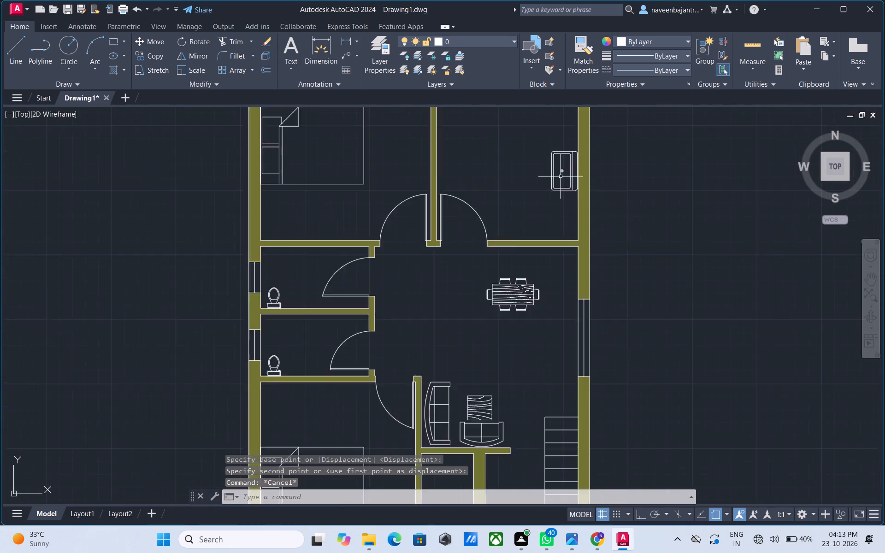
scroll(560, 176, "down", 2)
middle_click_drag(587, 172, 577, 218)
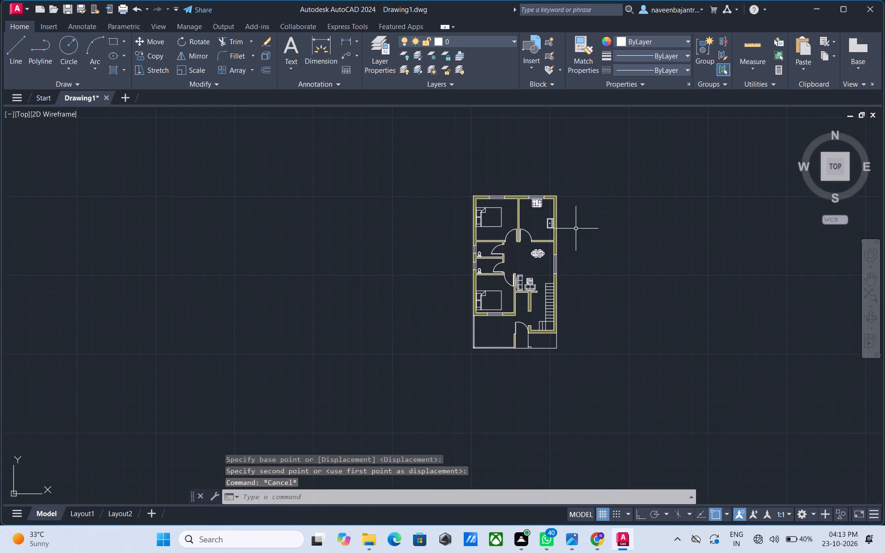
scroll(572, 220, "up", 1)
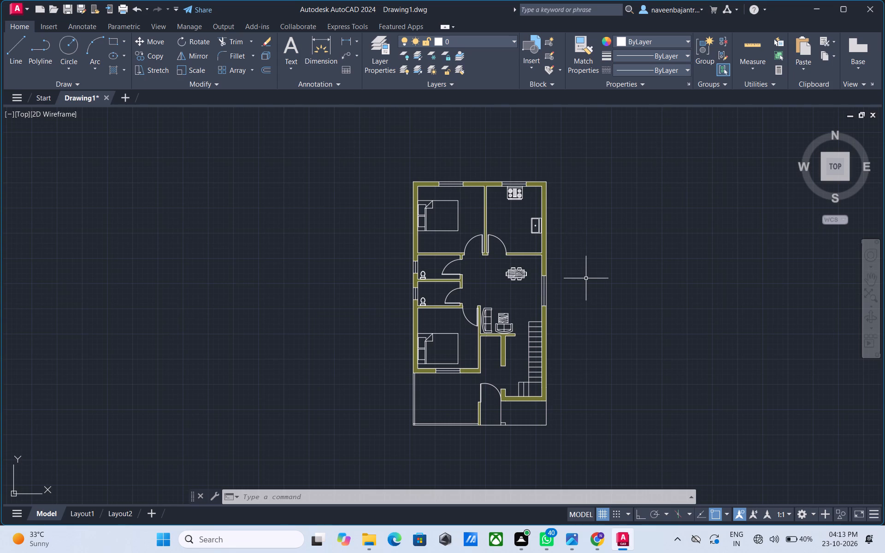
scroll(586, 292, "up", 1)
scroll(586, 292, "down", 1)
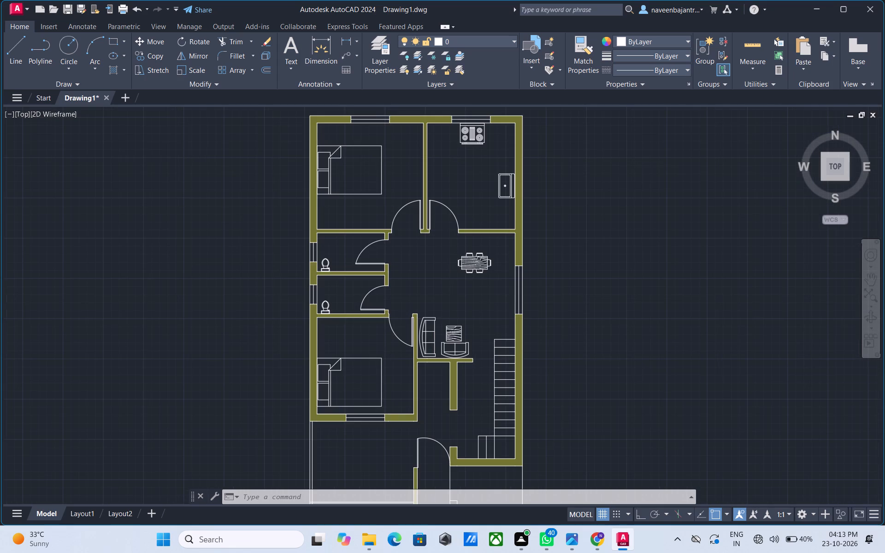
scroll(586, 292, "up", 2)
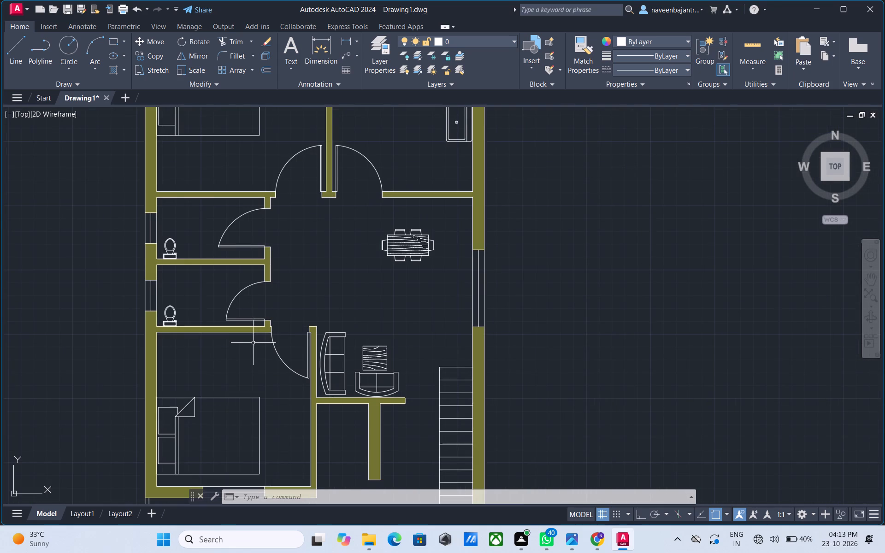
scroll(274, 349, "up", 1)
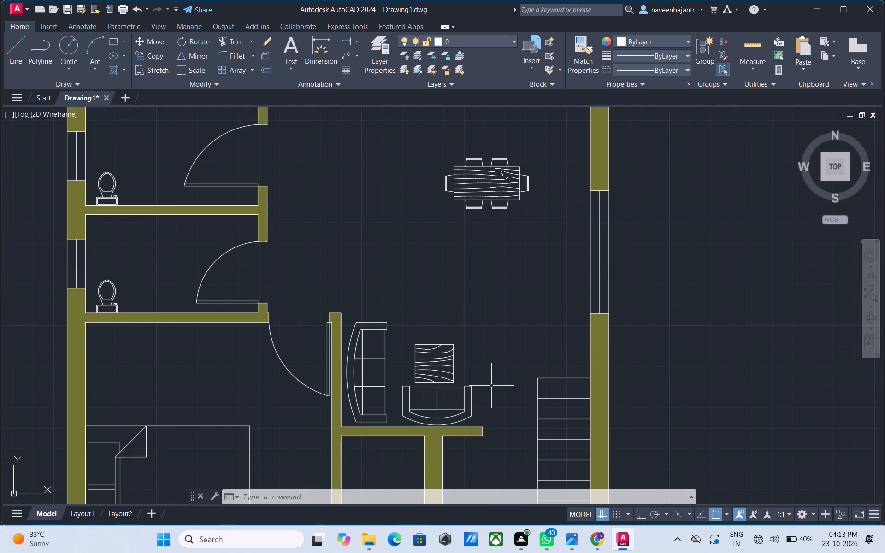
left_click(471, 388)
type("sc")
key("space")
left_click(470, 387)
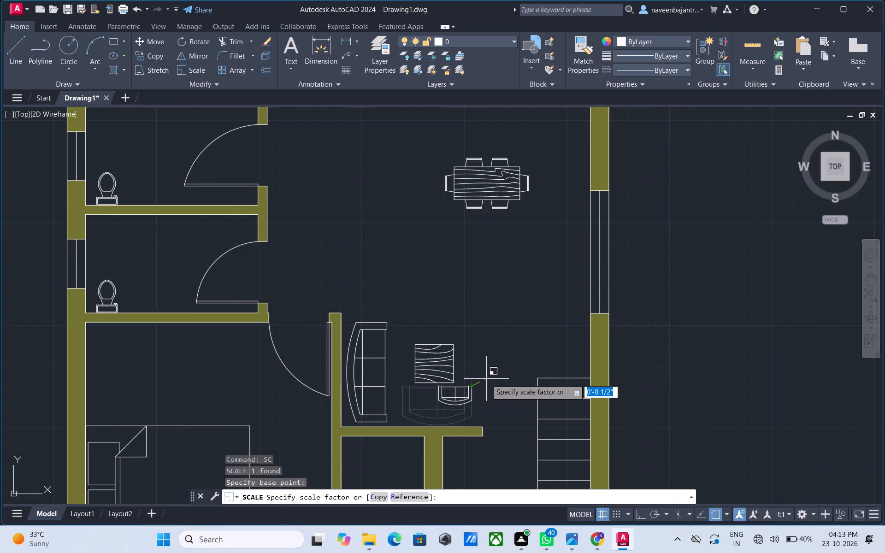
left_click(486, 379)
Move the two-seat sofa about 1'-2 1/2" southwest, centring it below the wood table near the short wall.
left_click(456, 397)
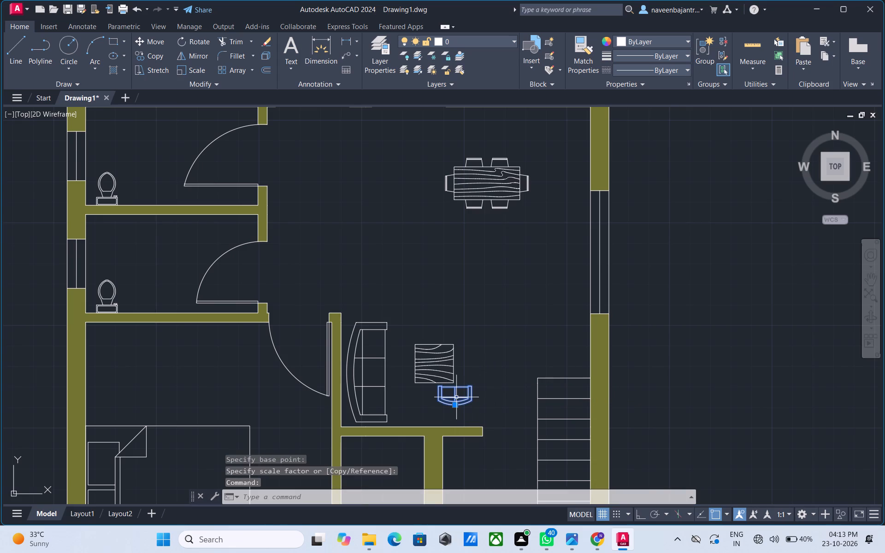
type("m")
key("space")
left_click(456, 397)
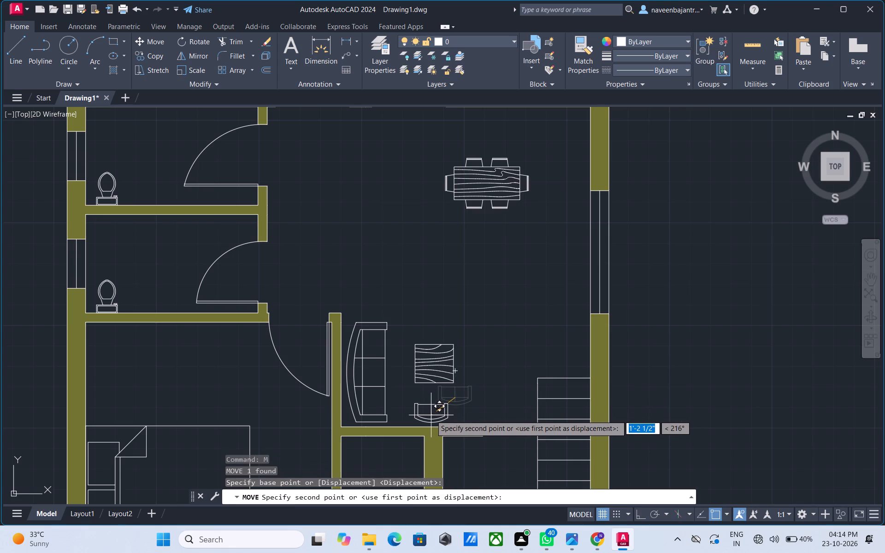
left_click(431, 415)
key("Escape")
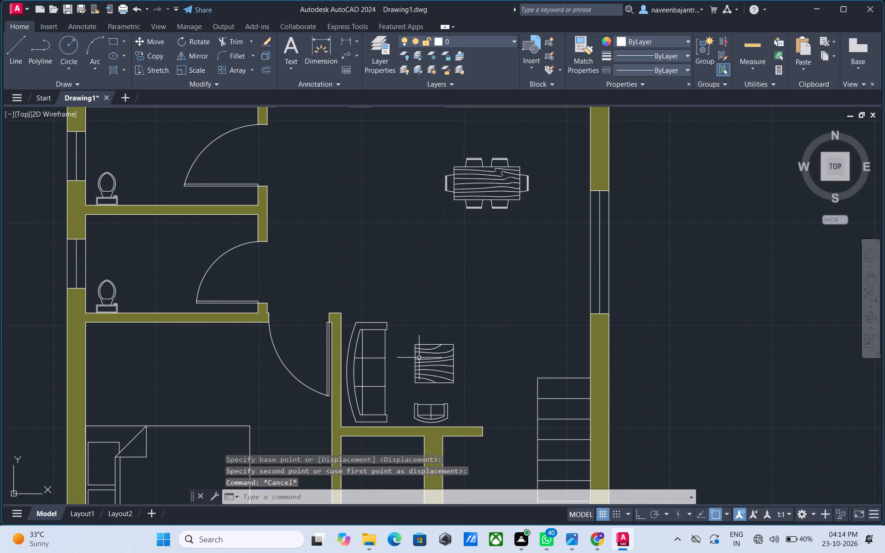
Scale the wood table in the living area down to about half size, based on its southeast corner.
left_click(419, 359)
type("sc")
key("space")
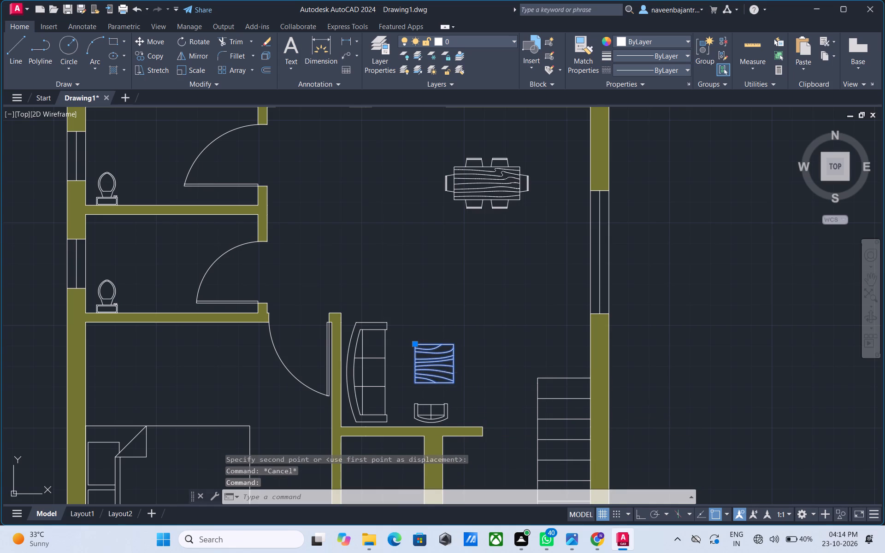
left_click(454, 381)
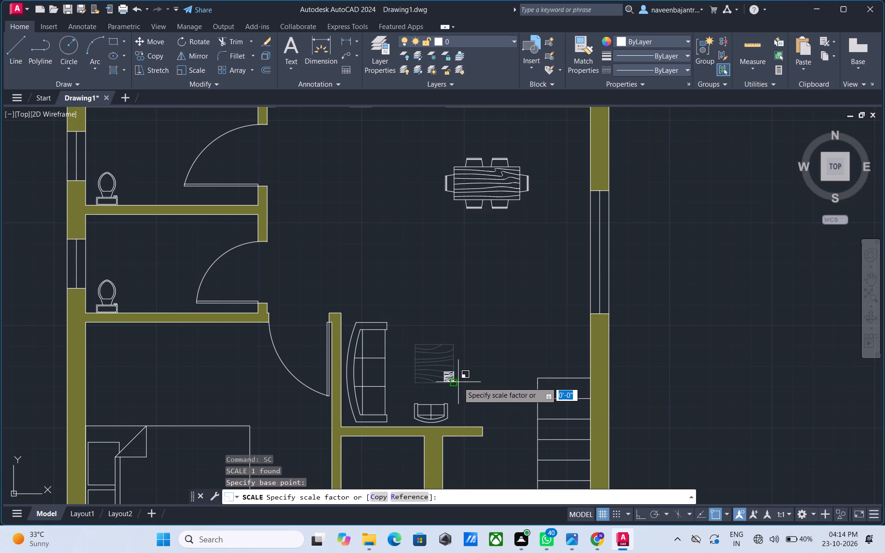
left_click(463, 383)
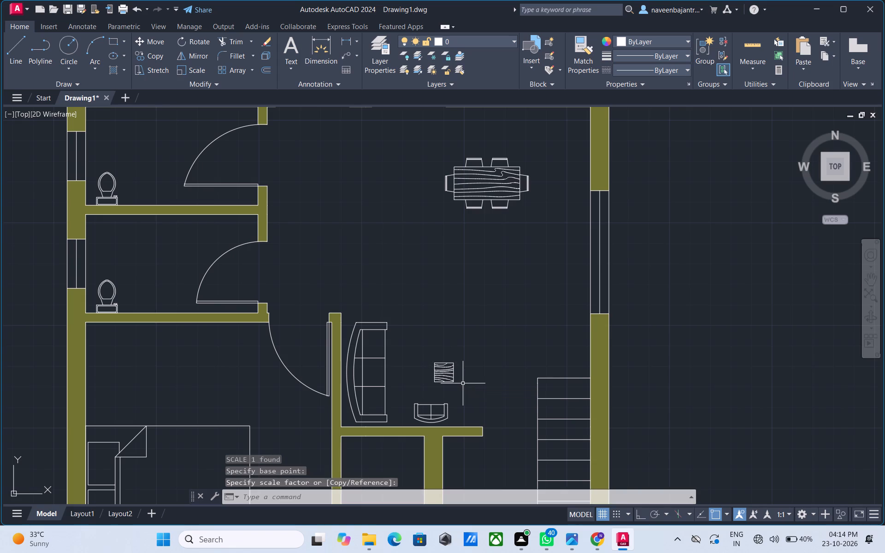
key("Escape")
Move the wood table slightly west, closer to the three-seat sofa and just north of the two-seat sofa.
left_click(440, 376)
type("m")
key("space")
left_click(440, 376)
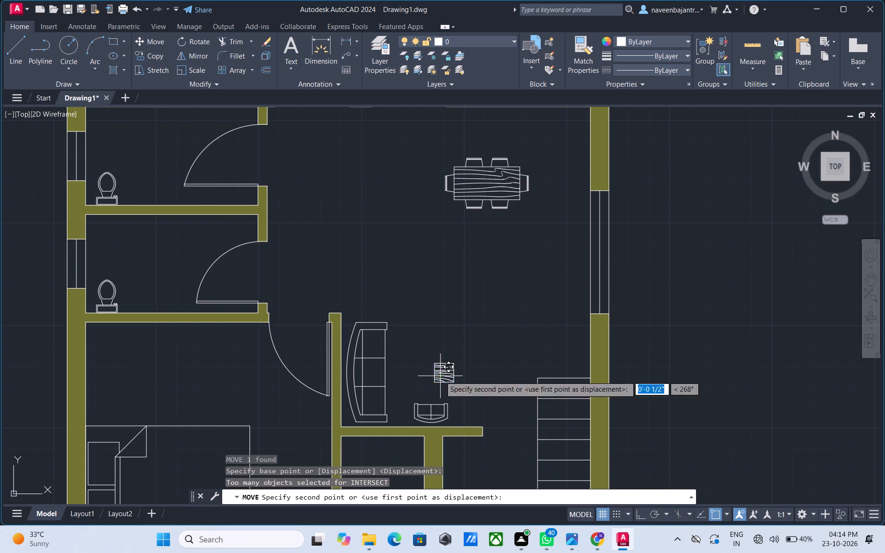
left_click(420, 376)
key("Escape")
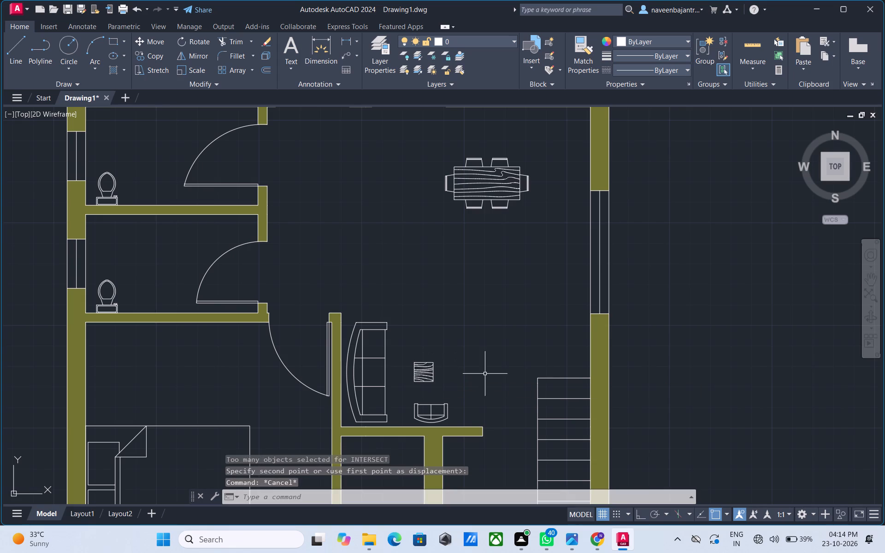
scroll(485, 374, "down", 2)
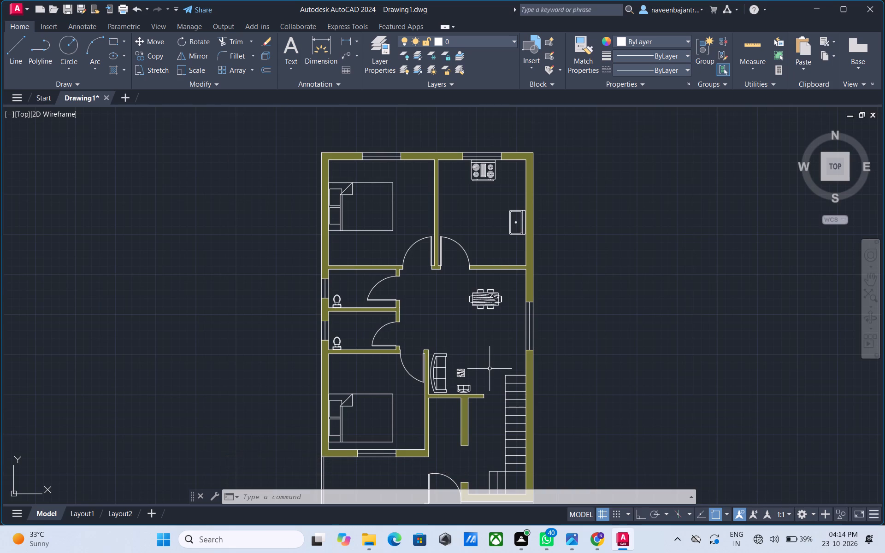
scroll(490, 369, "down", 1)
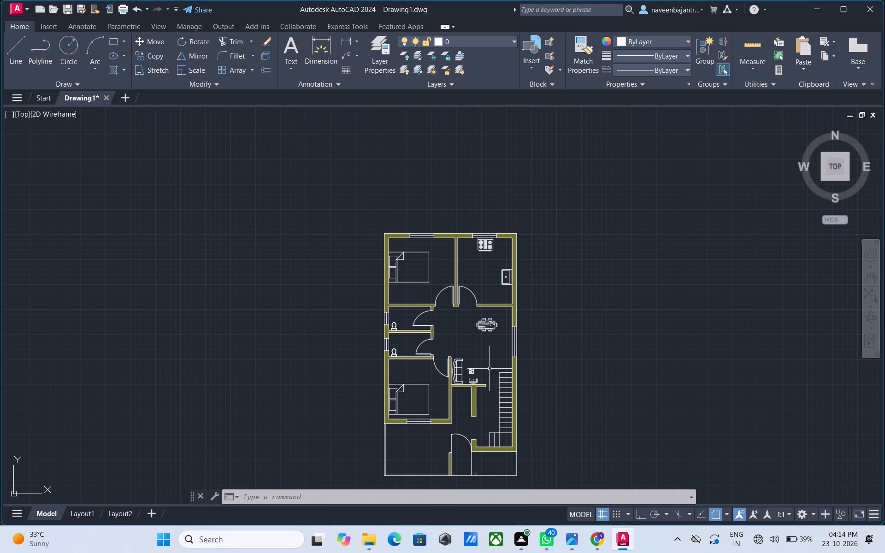
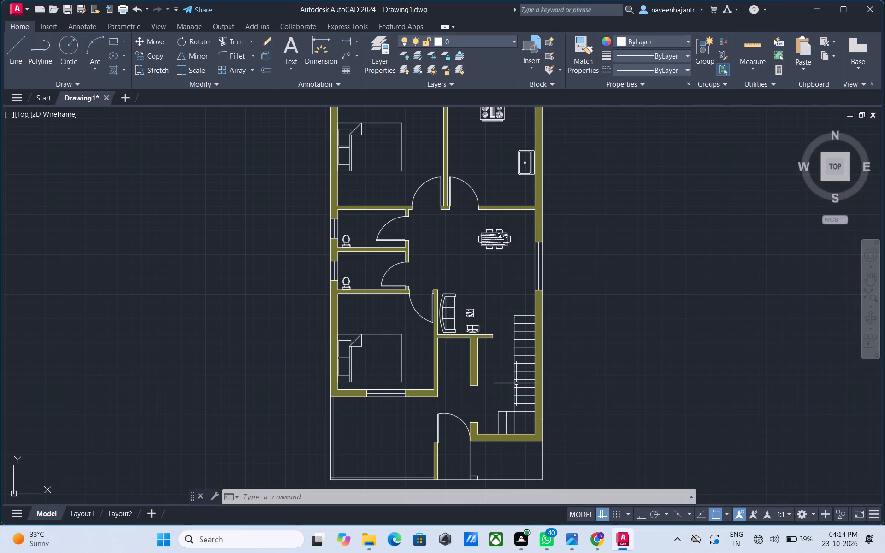
Insert the Lamp - Table block from the DesignCenter's Home - Space Planner.dwg into the empty space beside the floor plan.
key("Escape")
type("dc")
key("space")
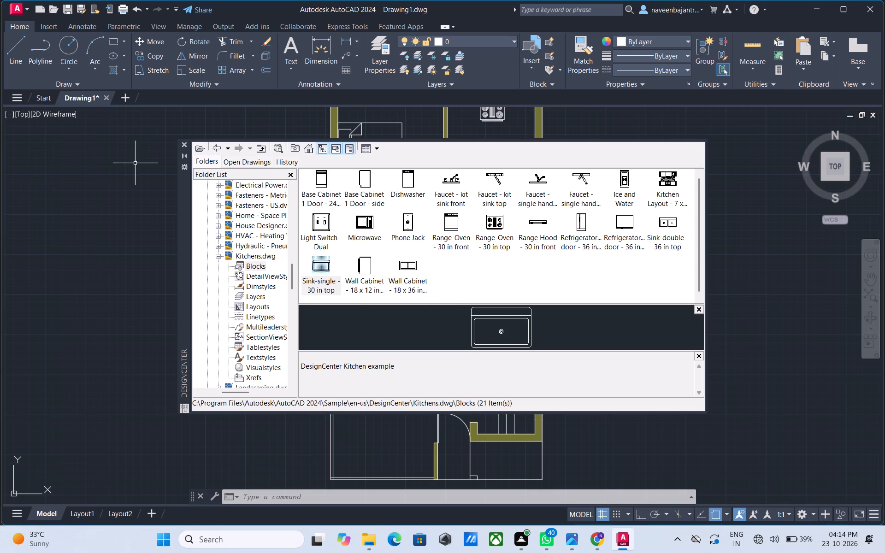
left_click(221, 144)
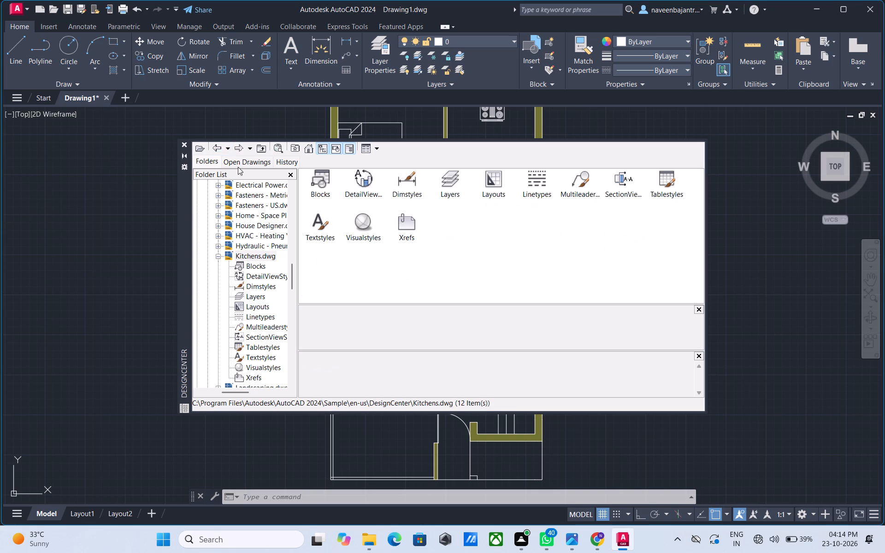
left_click(212, 154)
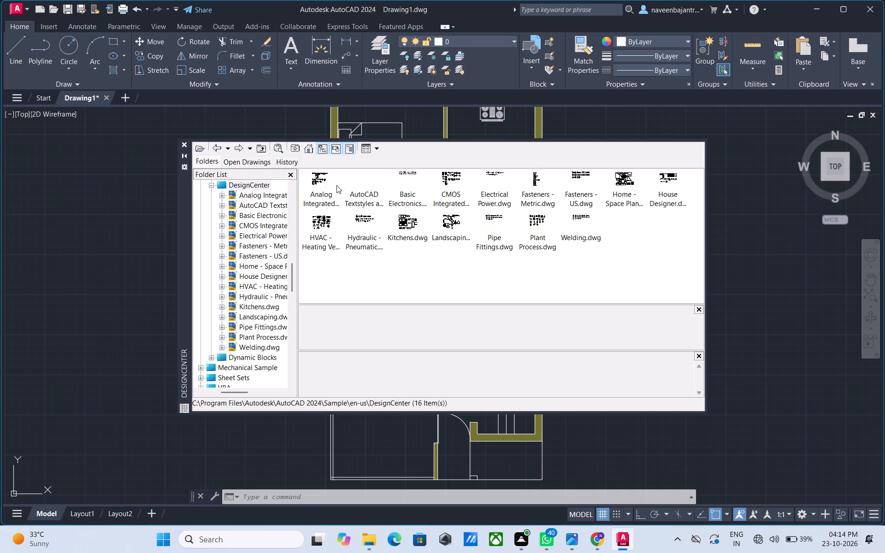
double_click(614, 188)
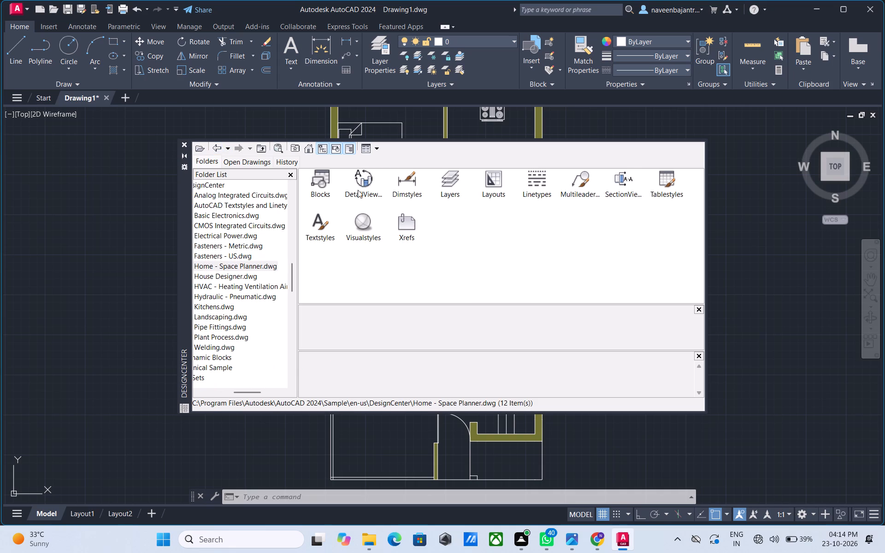
double_click(319, 181)
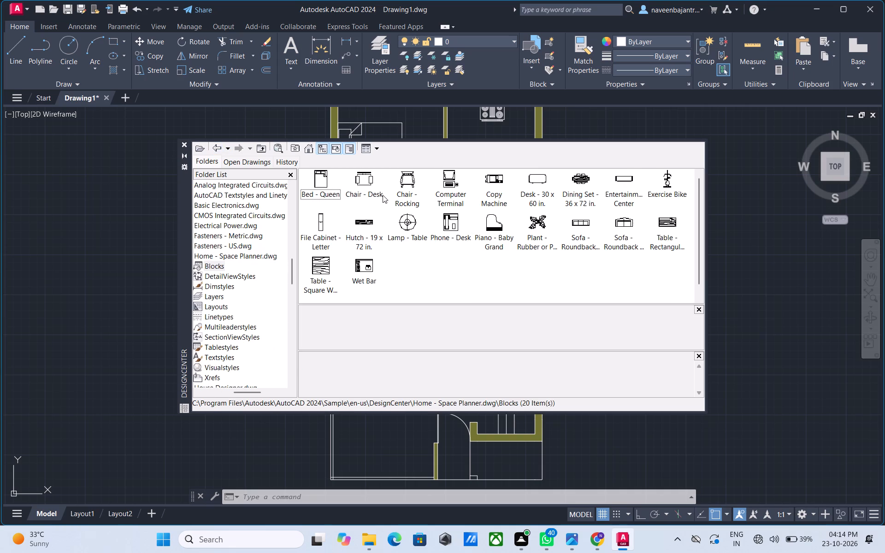
left_click(406, 224)
left_click_drag(406, 224, 160, 229)
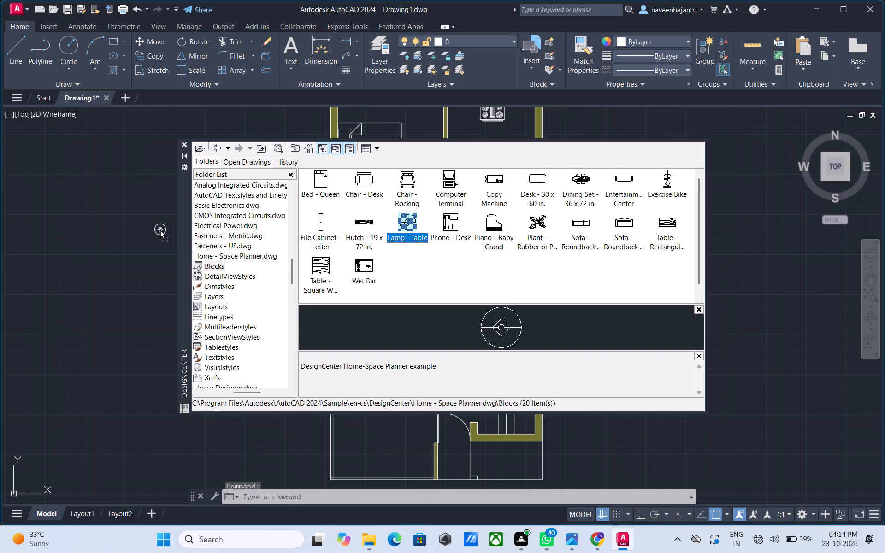
left_click_drag(160, 229, 152, 232)
left_click(183, 141)
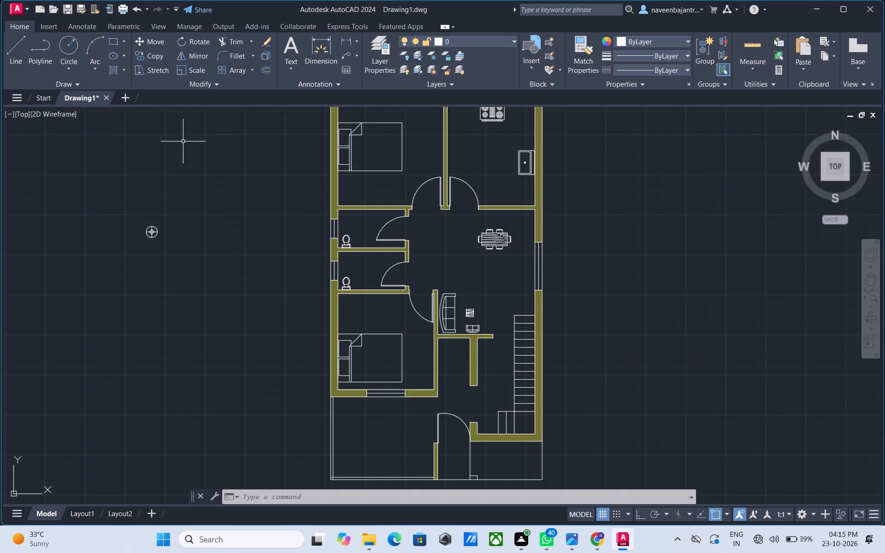
Copy the table lamp from its centre to both sides of the bed's headboard in the upper bedroom.
scroll(183, 141, "down", 1)
middle_click_drag(190, 157, 190, 193)
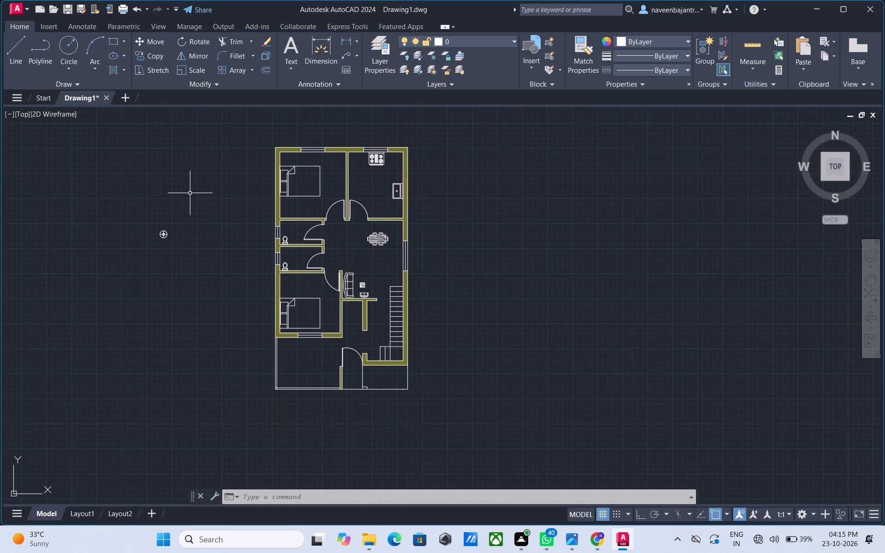
scroll(190, 193, "up", 2)
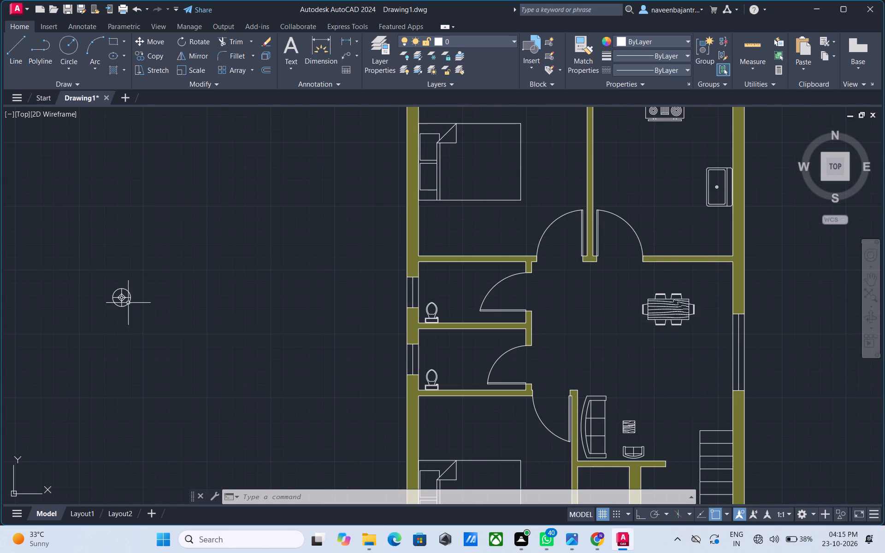
left_click(121, 296)
type("co")
key("space")
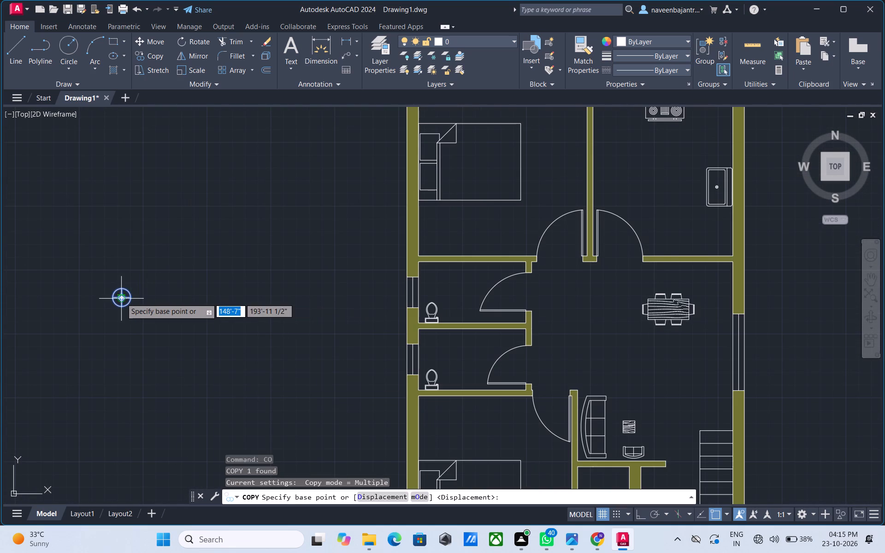
left_click(121, 298)
scroll(416, 174, "down", 1)
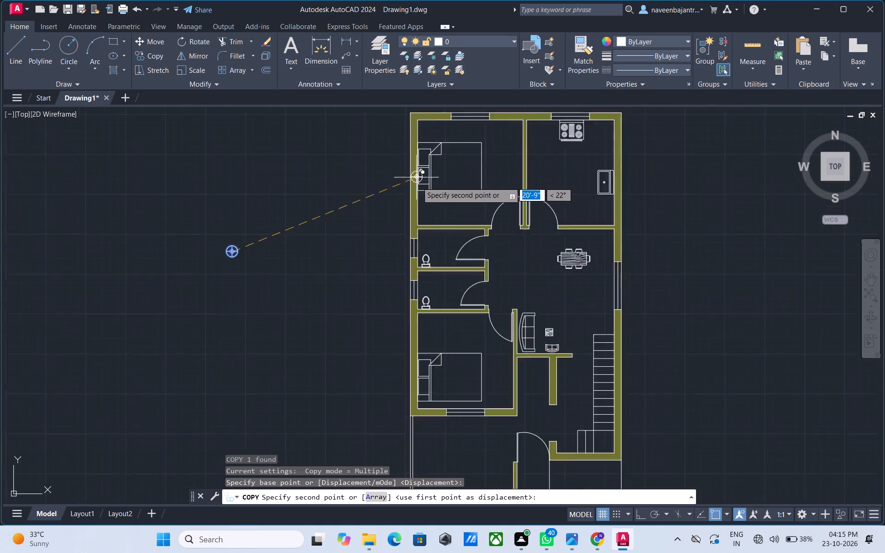
scroll(418, 184, "down", 1)
scroll(421, 158, "up", 3)
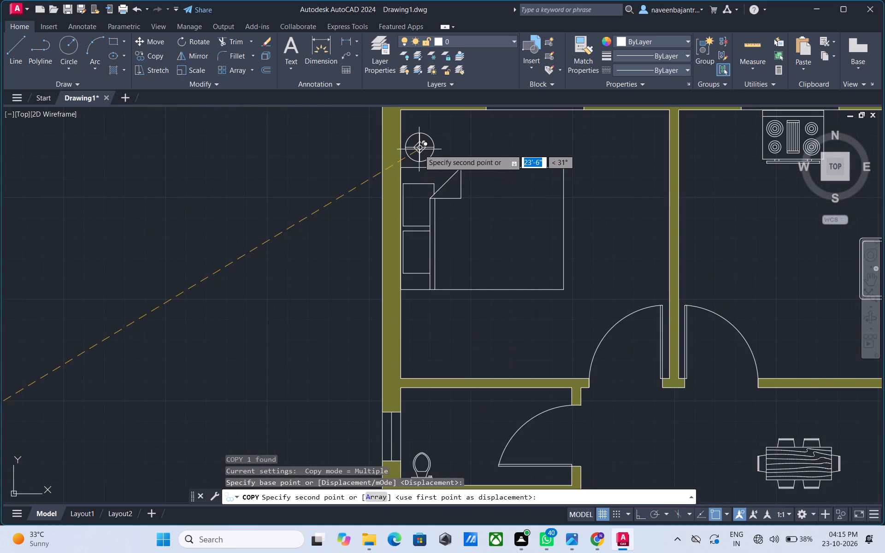
left_click(418, 152)
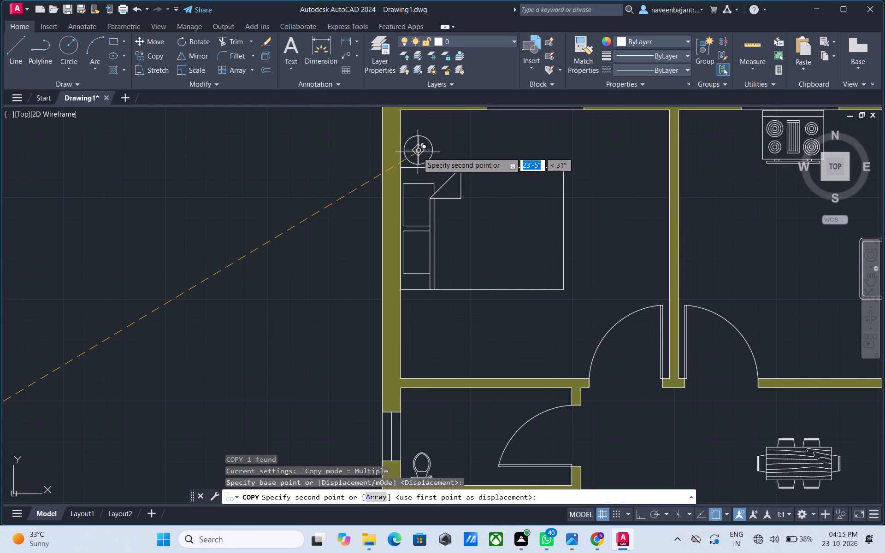
left_click(414, 307)
Place another copy of the lamp against the outer wall, just above the bed in the lower bedroom.
scroll(414, 307, "down", 4)
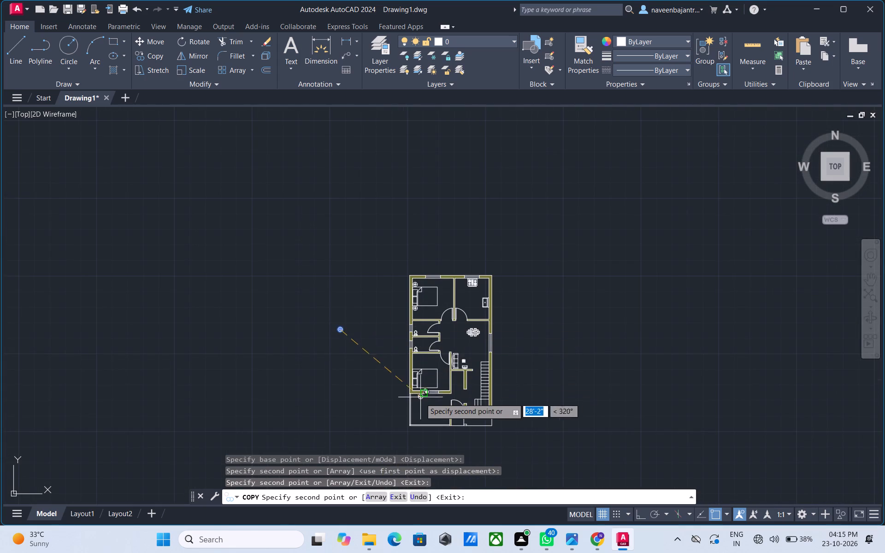
scroll(421, 404, "up", 3)
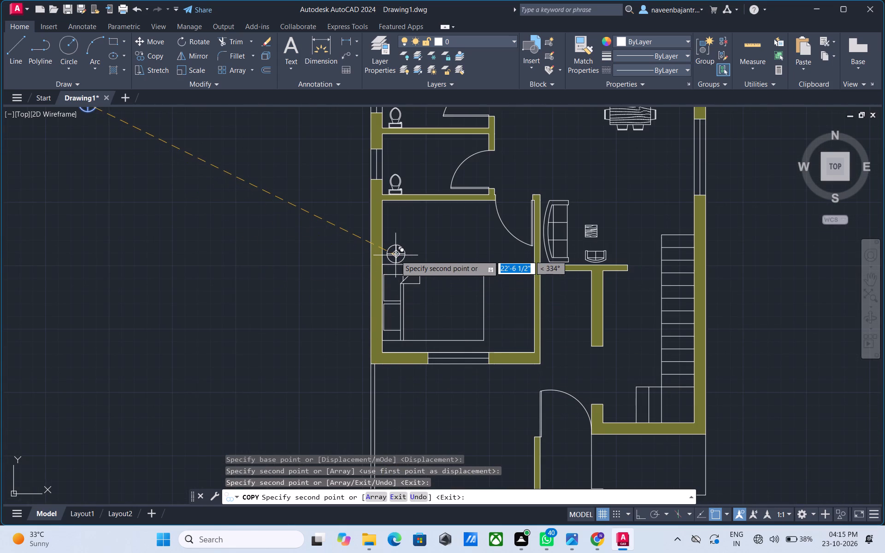
left_click(395, 254)
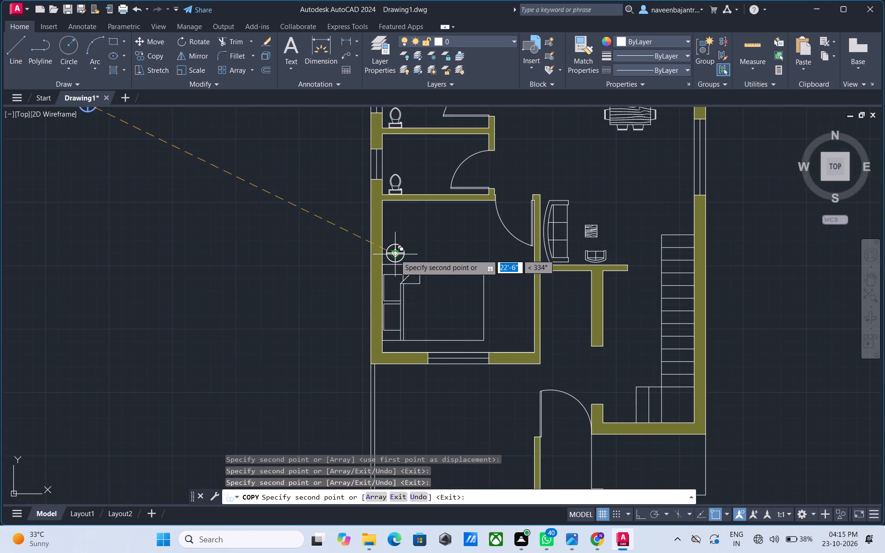
scroll(395, 254, "down", 3)
key("Escape")
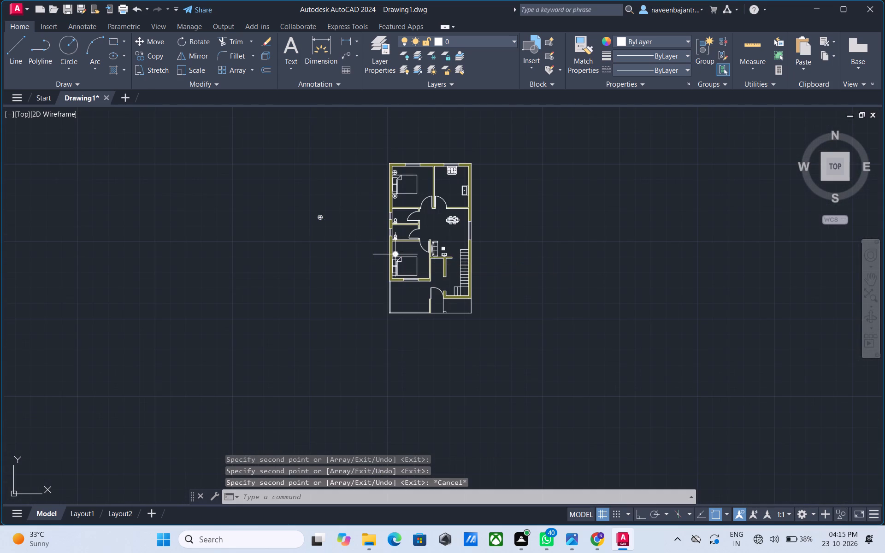
Delete the original table lamp outside the floor plan.
scroll(367, 188, "up", 2)
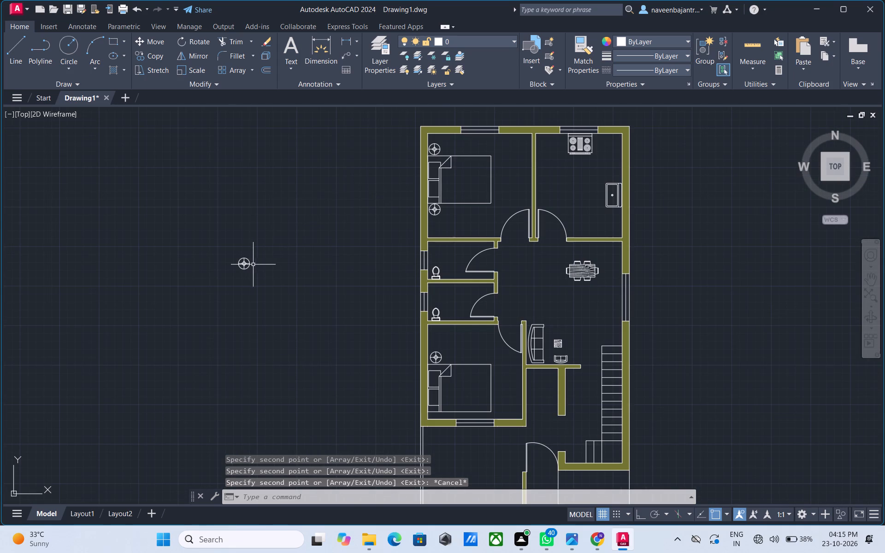
left_click(242, 265)
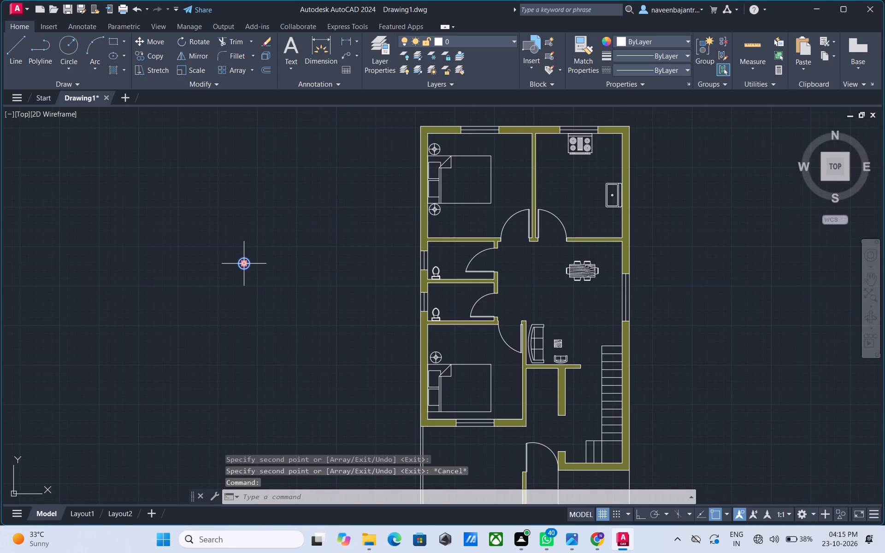
key("Delete")
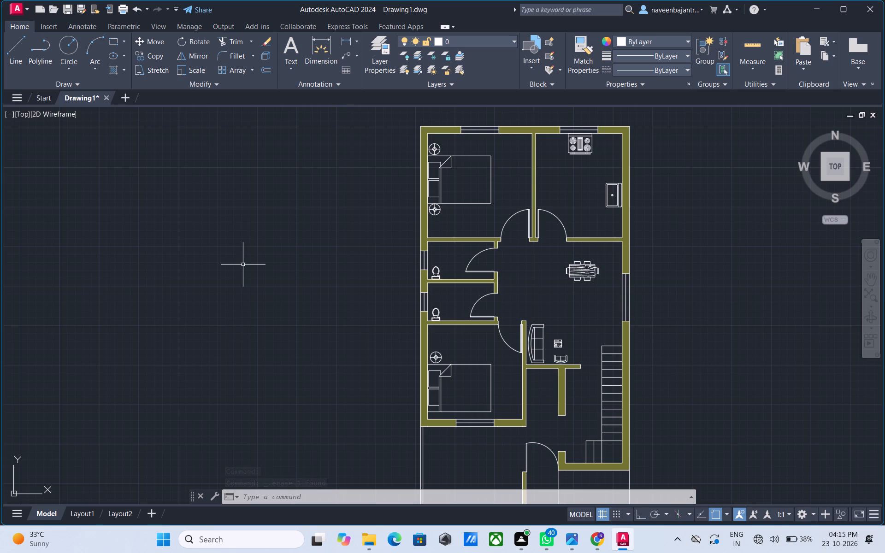
Review the linetypes loaded in the drawing and those available to load from acadiso.lin.
scroll(243, 265, "down", 1)
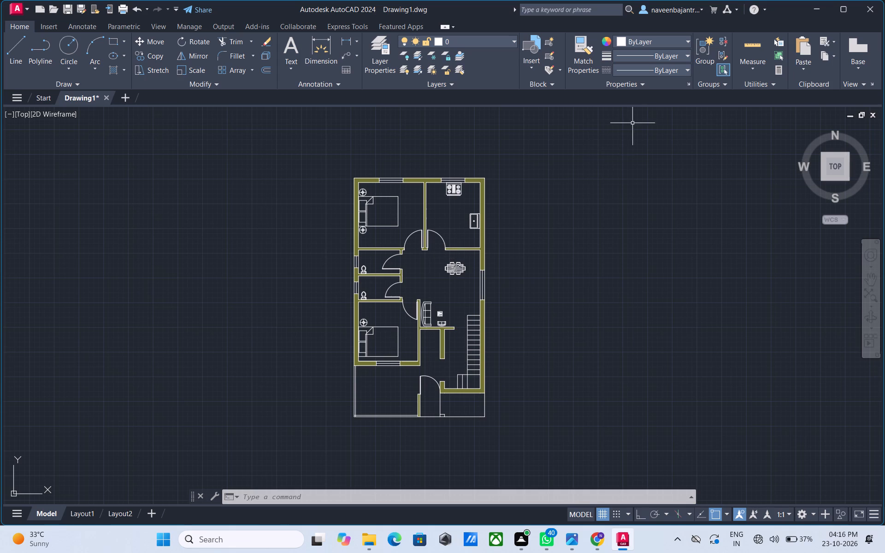
left_click(656, 67)
left_click(656, 67)
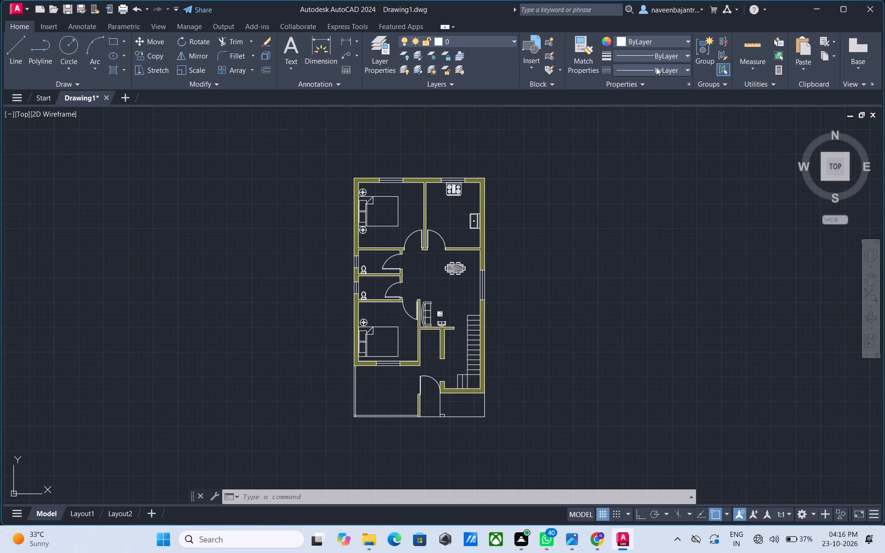
double_click(656, 67)
left_click(681, 71)
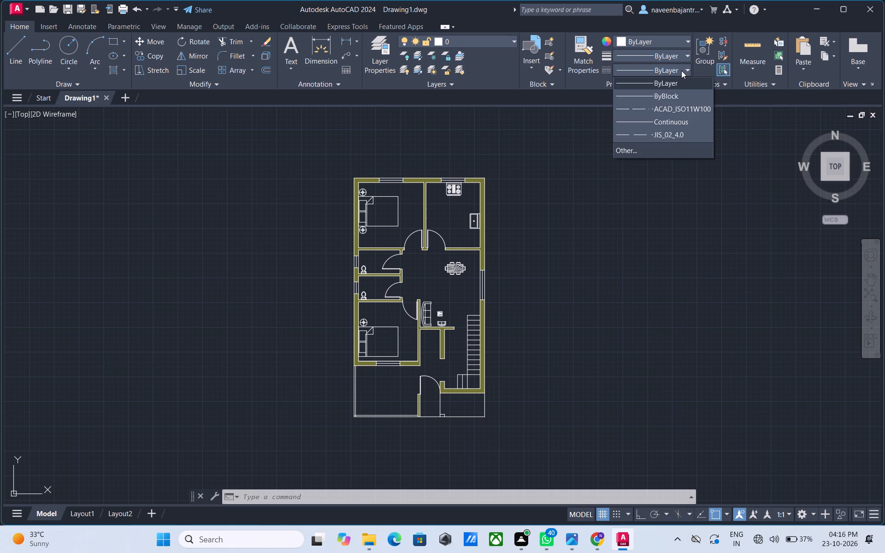
left_click(681, 71)
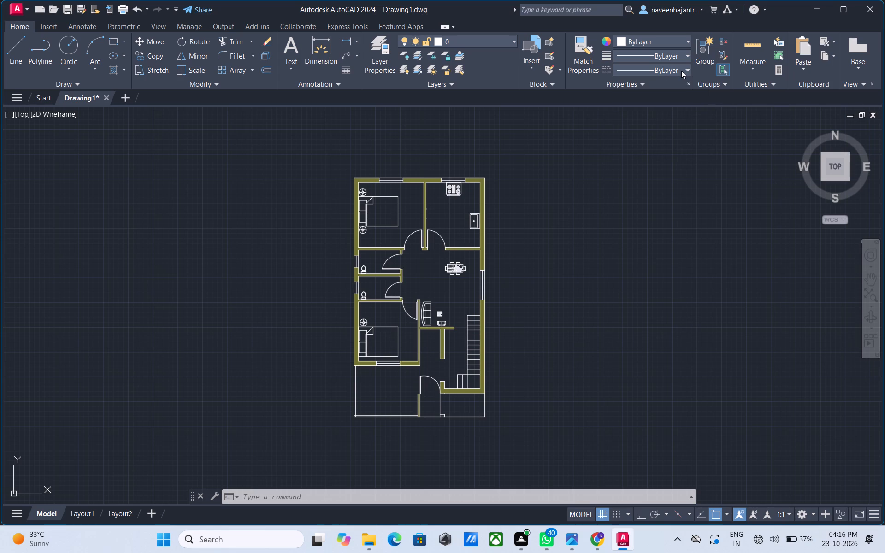
double_click(681, 71)
left_click(681, 71)
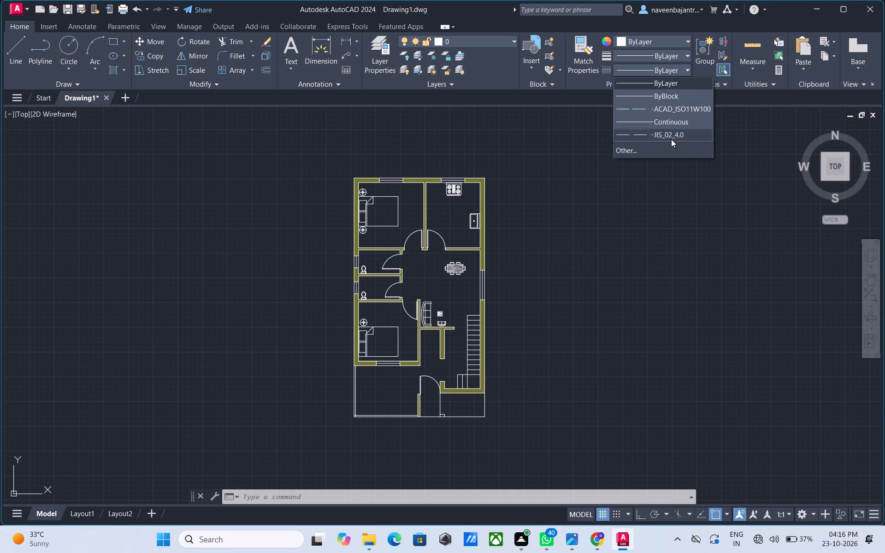
left_click(647, 152)
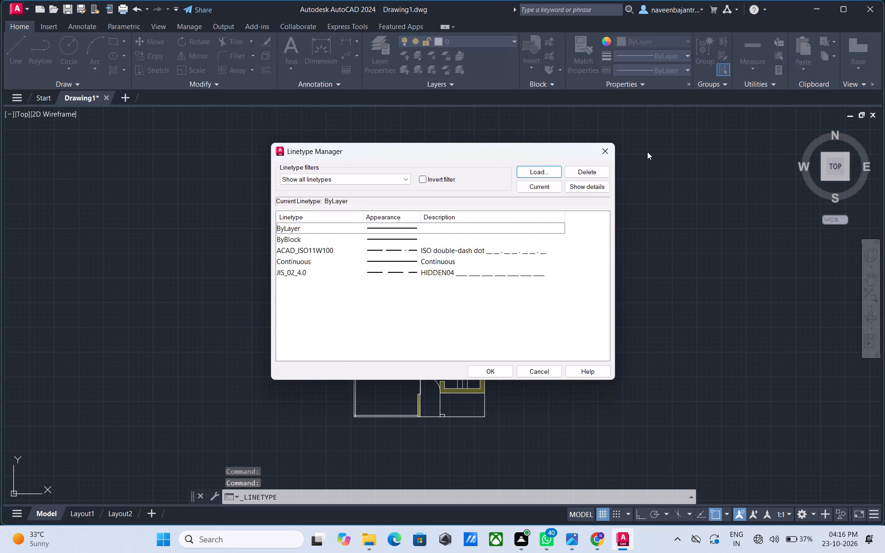
left_click(558, 171)
scroll(472, 269, "down", 1)
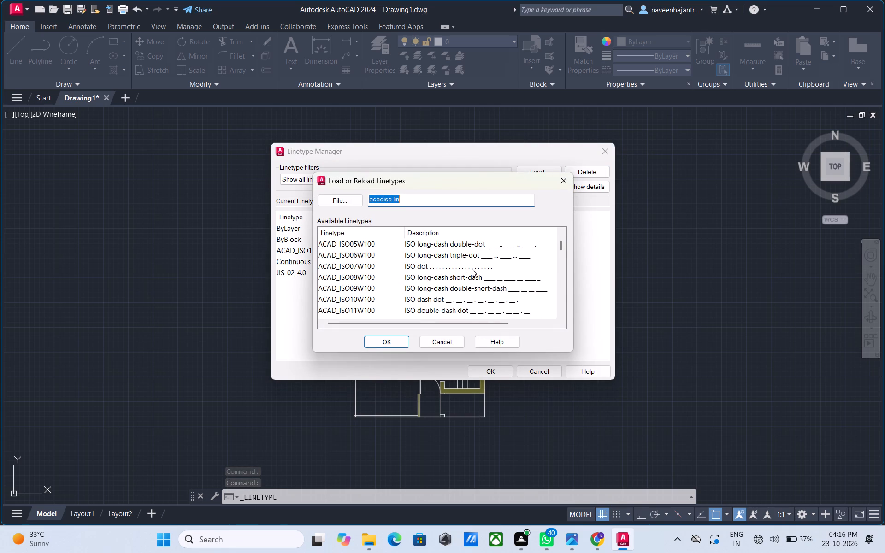
scroll(472, 269, "down", 1)
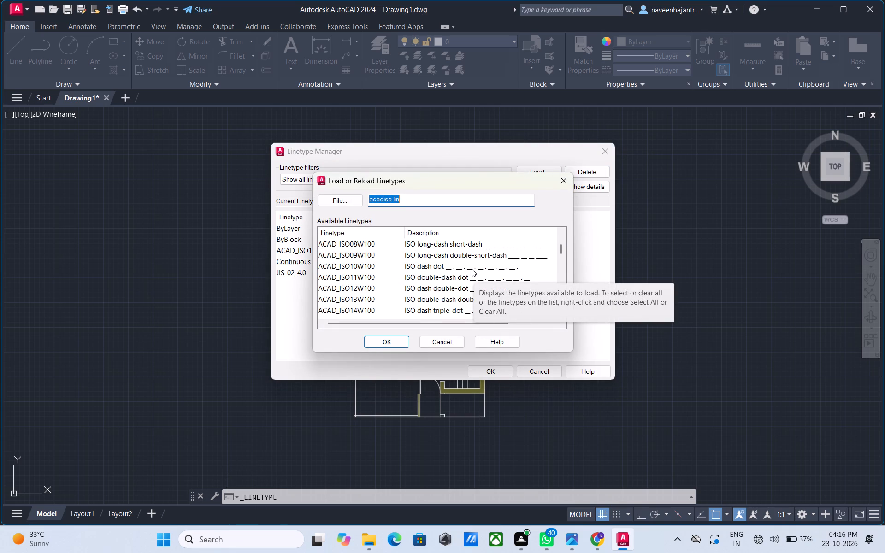
scroll(472, 269, "down", 1)
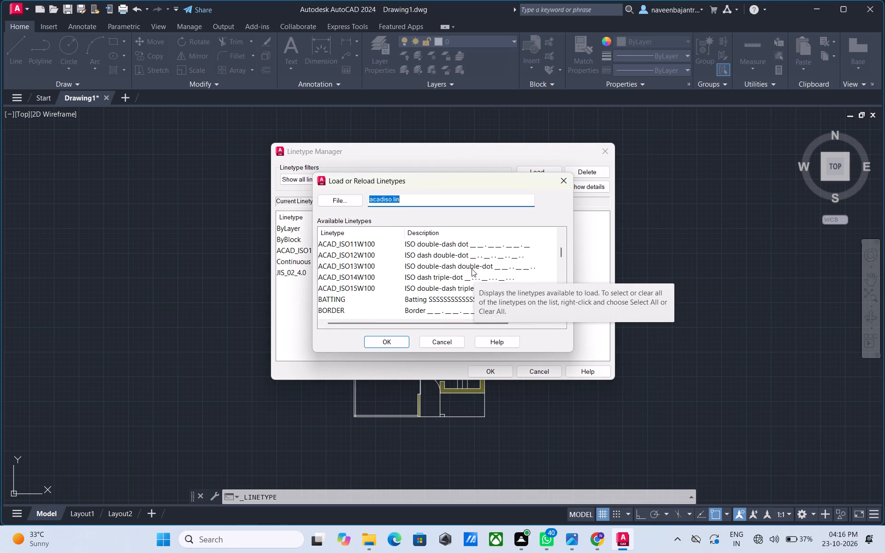
scroll(472, 269, "down", 1)
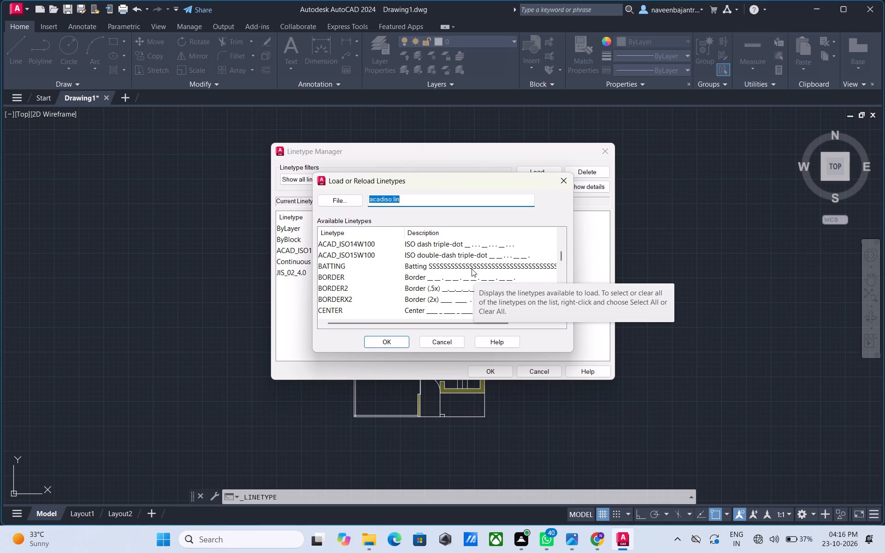
scroll(472, 269, "down", 1)
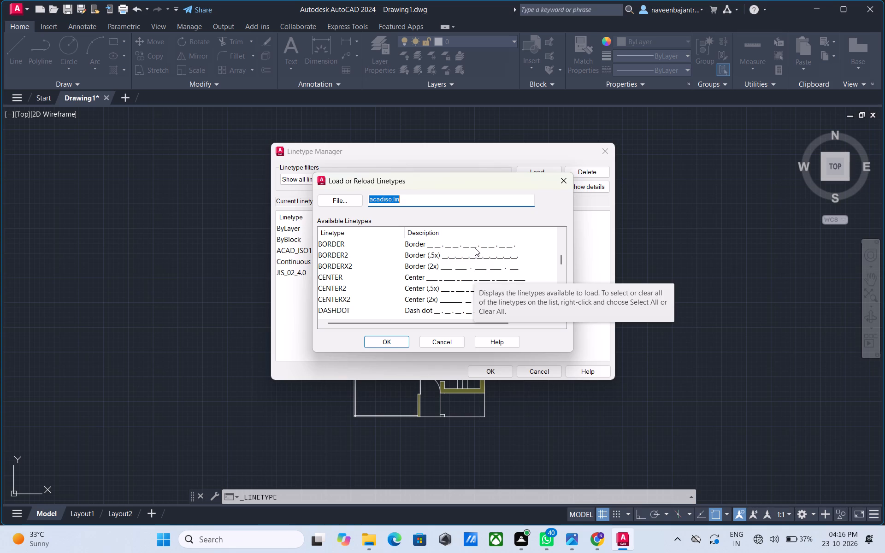
left_click(443, 346)
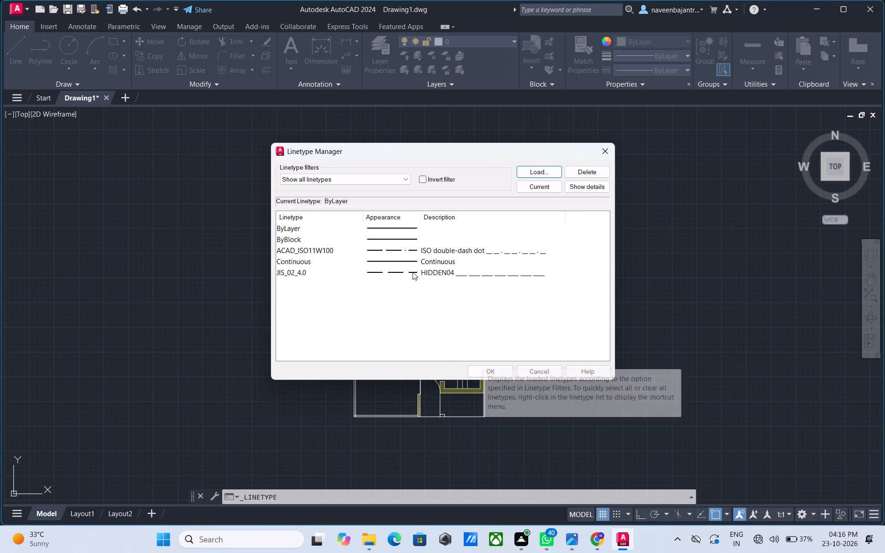
left_click(406, 268)
left_click(492, 367)
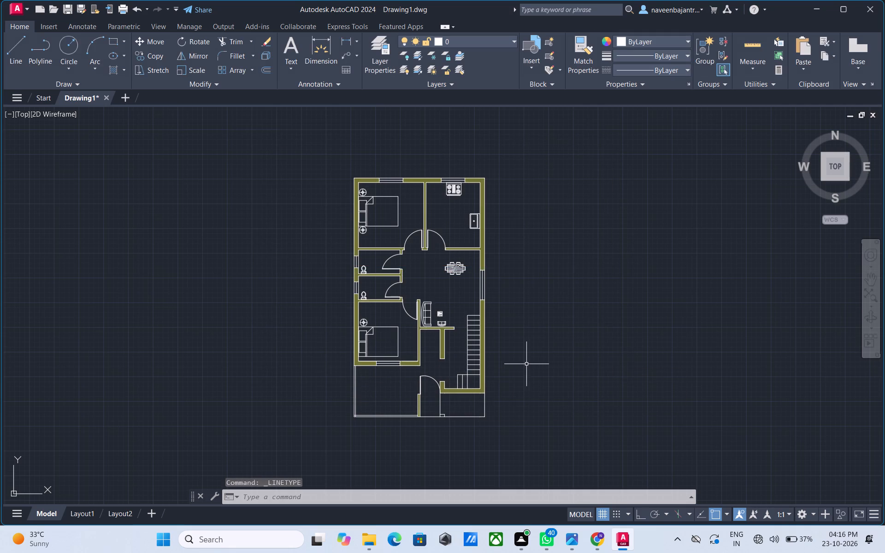
key("Escape")
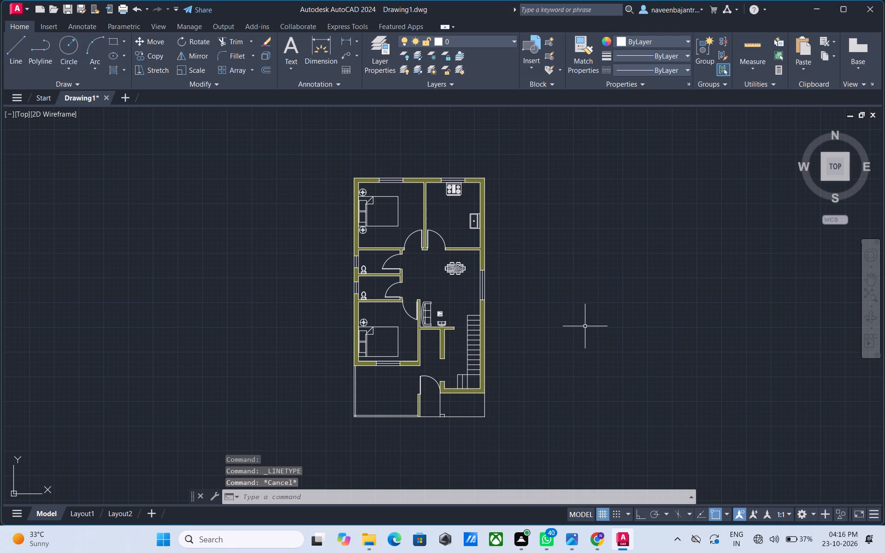
Insert the Trees - Imperial block from the Architectural tool palette into the empty space east of the floor plan.
type("tp")
key("space")
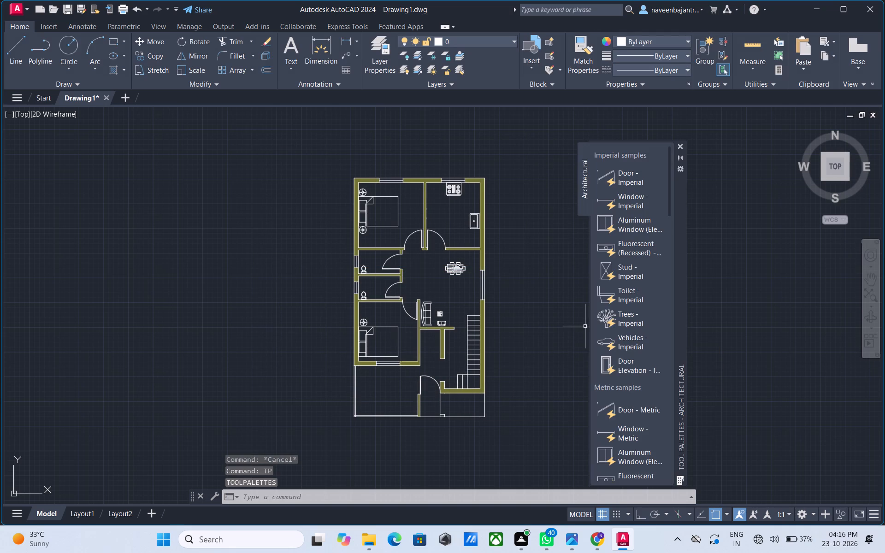
left_click_drag(626, 312, 661, 306)
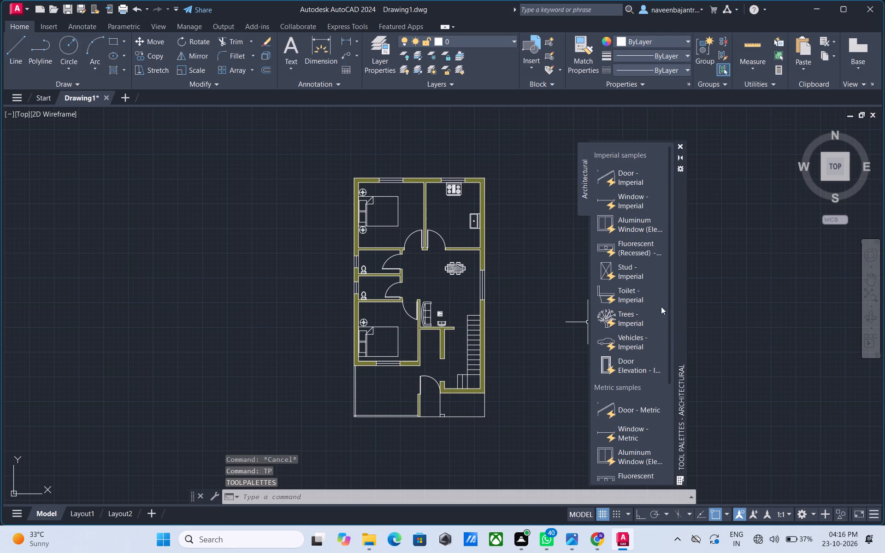
left_click_drag(661, 306, 792, 288)
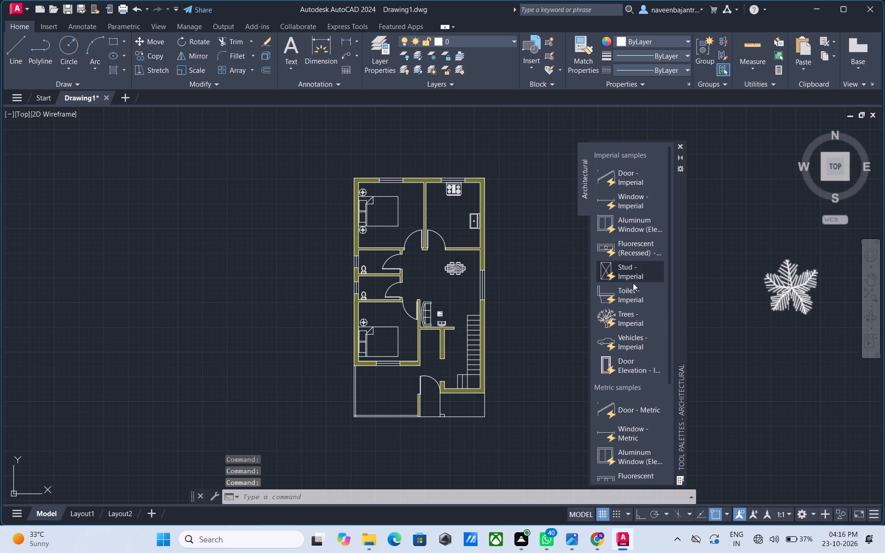
Insert the Vehicles - Imperial block above the tree, outside the floor plan, and close the tool palettes.
left_click_drag(623, 335, 715, 193)
key("Escape")
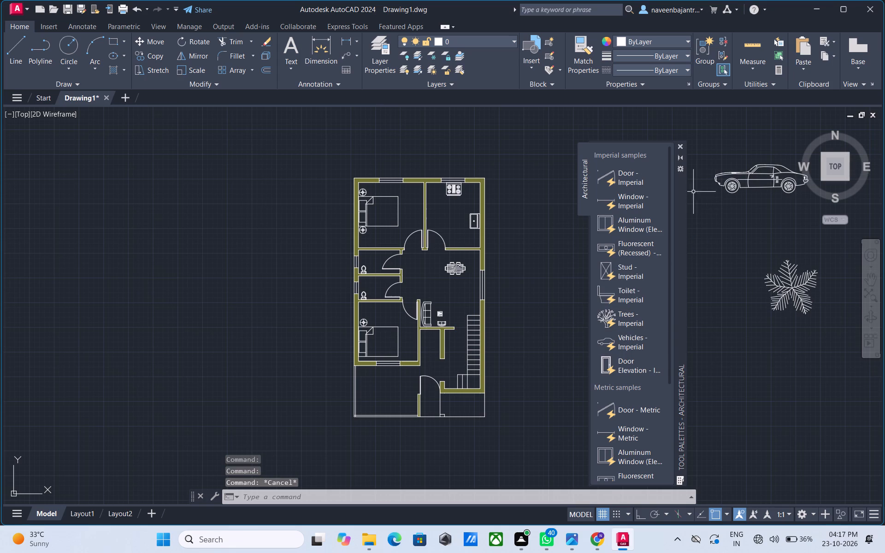
left_click(678, 148)
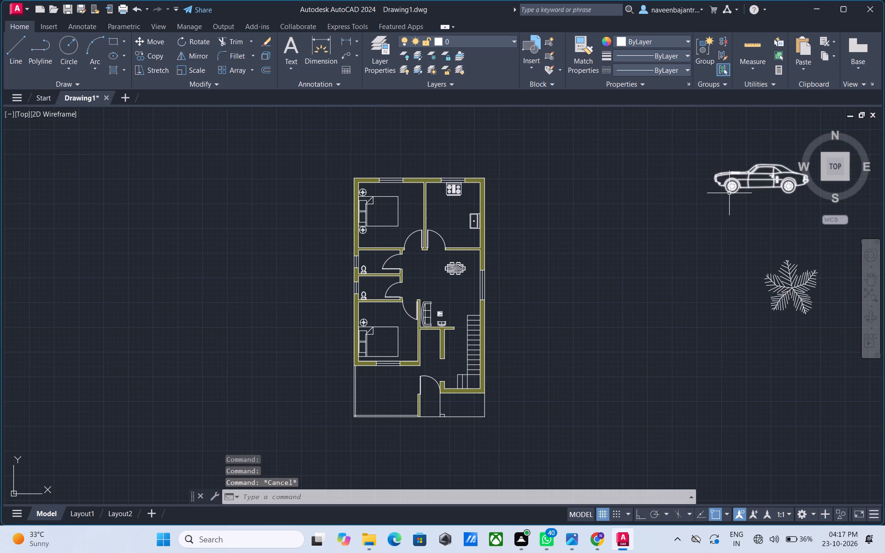
Move the car into the open space between the floor plan and the tree.
left_click(730, 191)
type("m")
key("space")
left_click(730, 191)
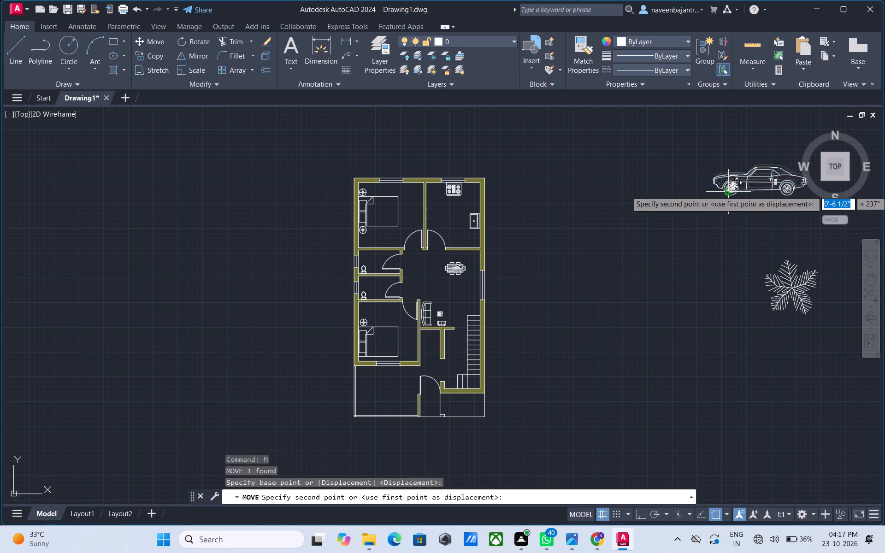
left_click(605, 293)
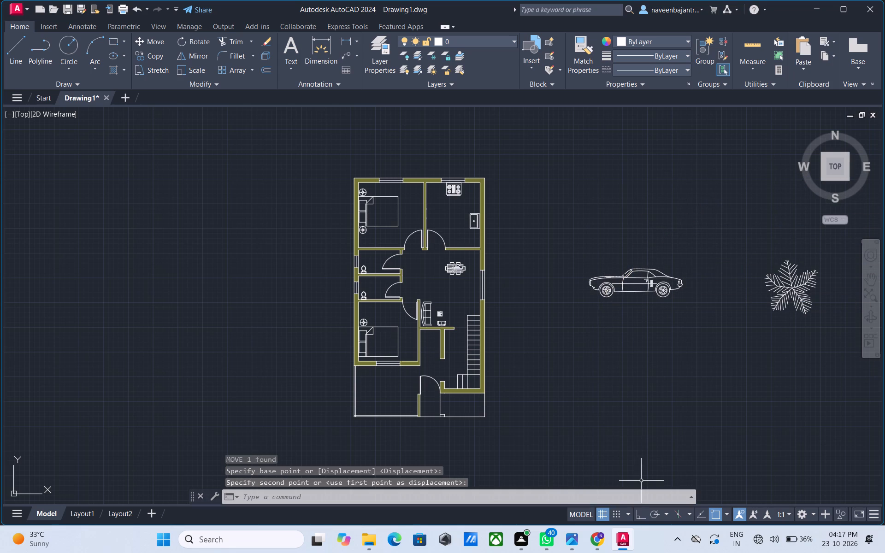
key("Escape")
Switch the vehicle block's view to Sports Car (Top).
left_click(605, 289)
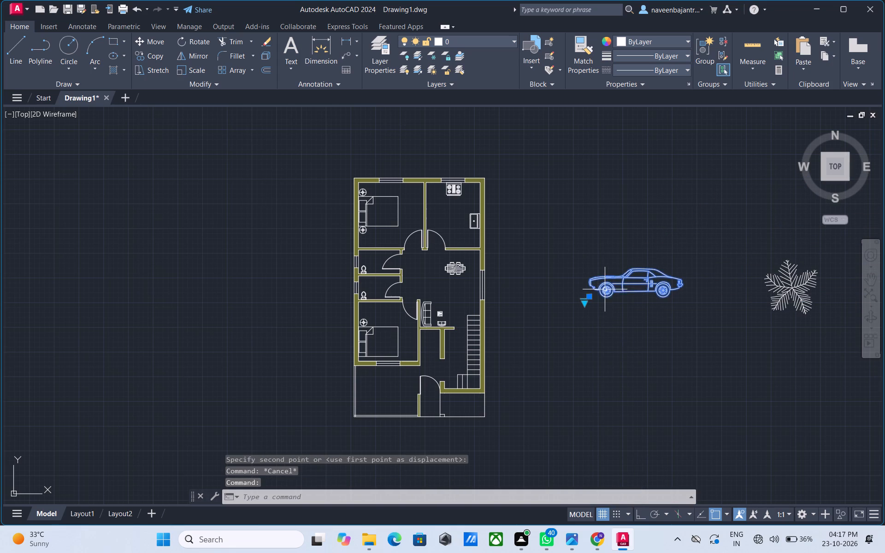
left_click(584, 304)
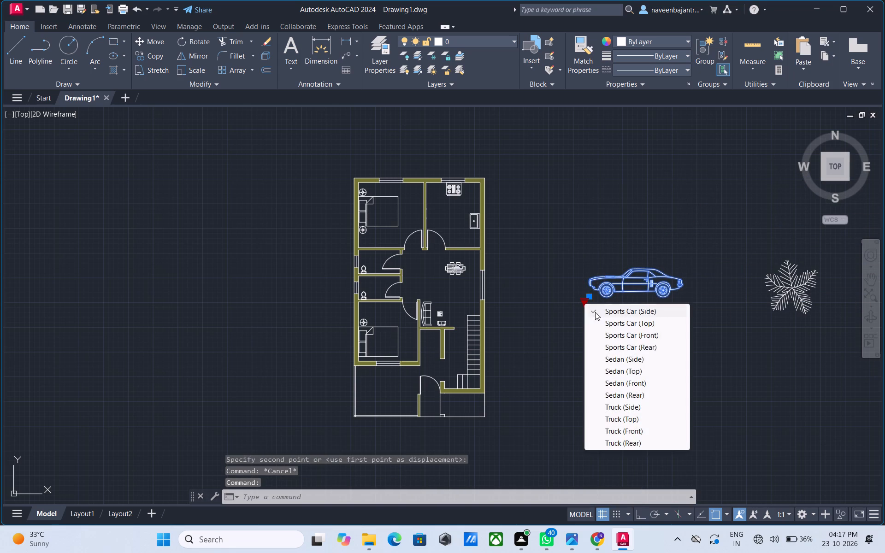
left_click(605, 325)
key("Escape")
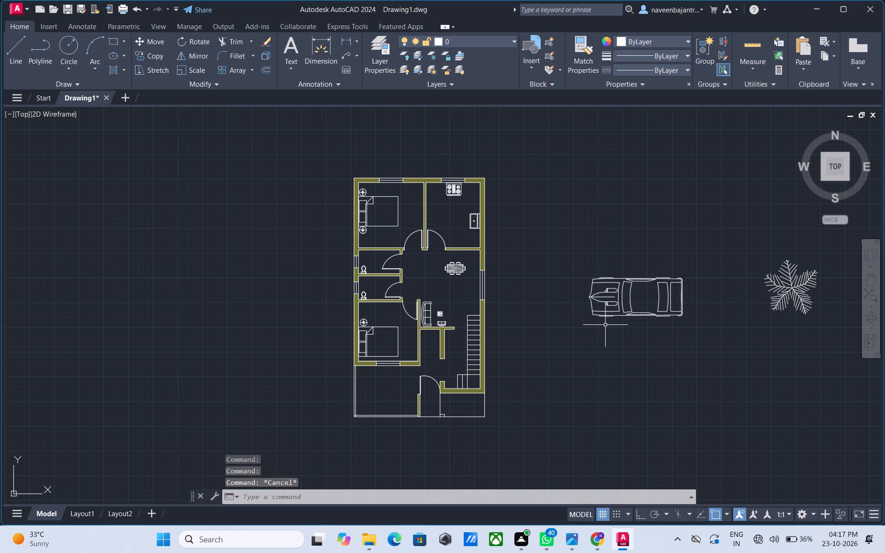
With Ortho on, rotate the car 90 degrees clockwise about its rear corner so its front faces north.
left_click(618, 310)
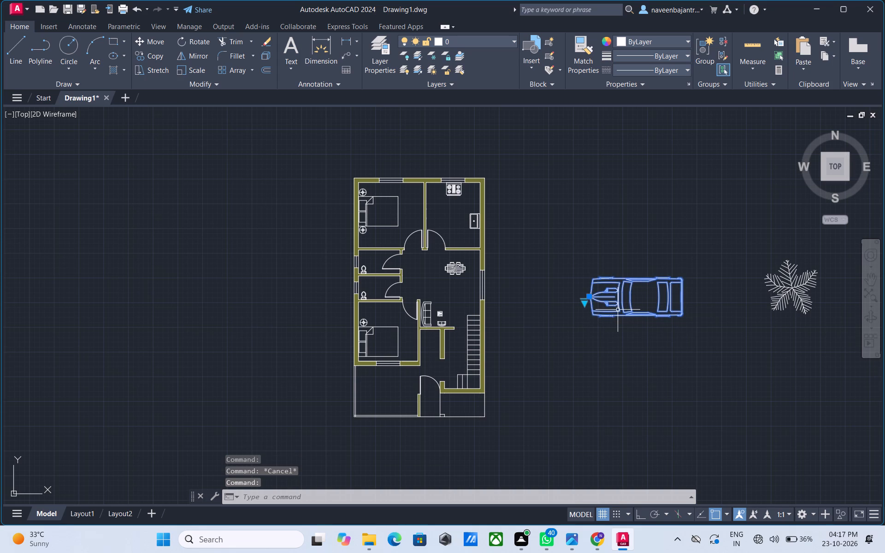
key("Escape")
left_click(637, 513)
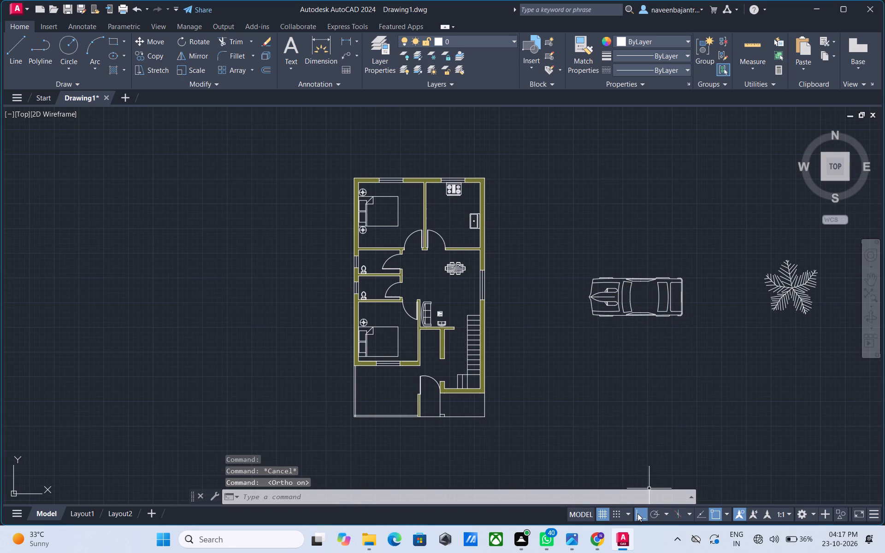
key("Escape")
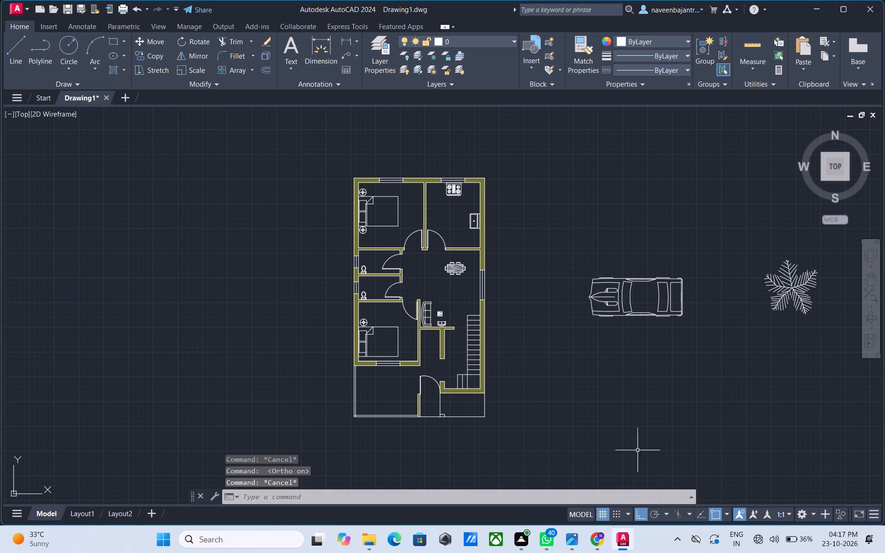
left_click(616, 300)
type("ro")
key("space")
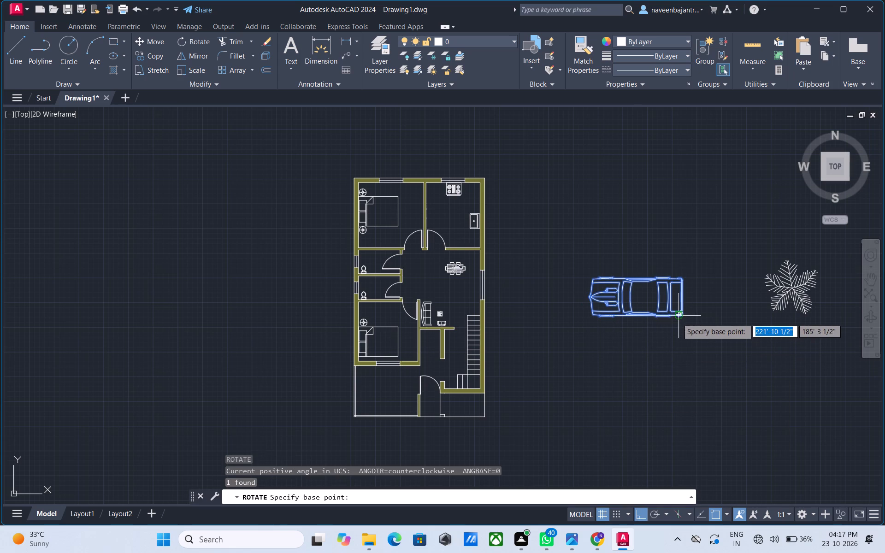
left_click(677, 318)
left_click(672, 324)
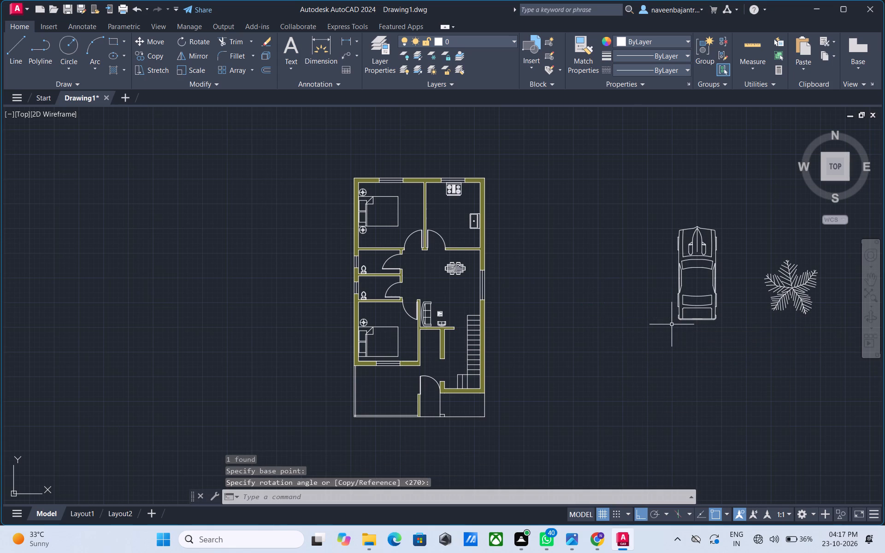
key("Escape")
Scale the car down from its rear corner to slightly less than half its size.
left_click(703, 243)
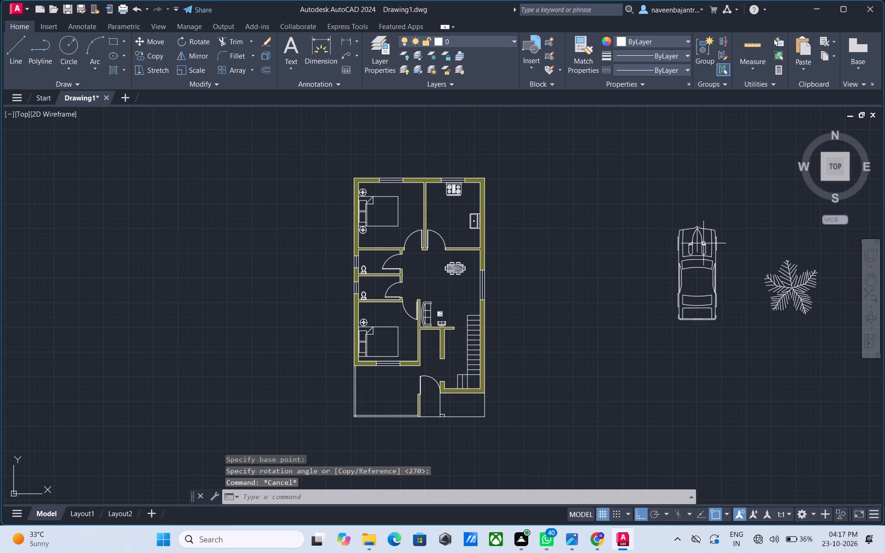
type("sc")
key("space")
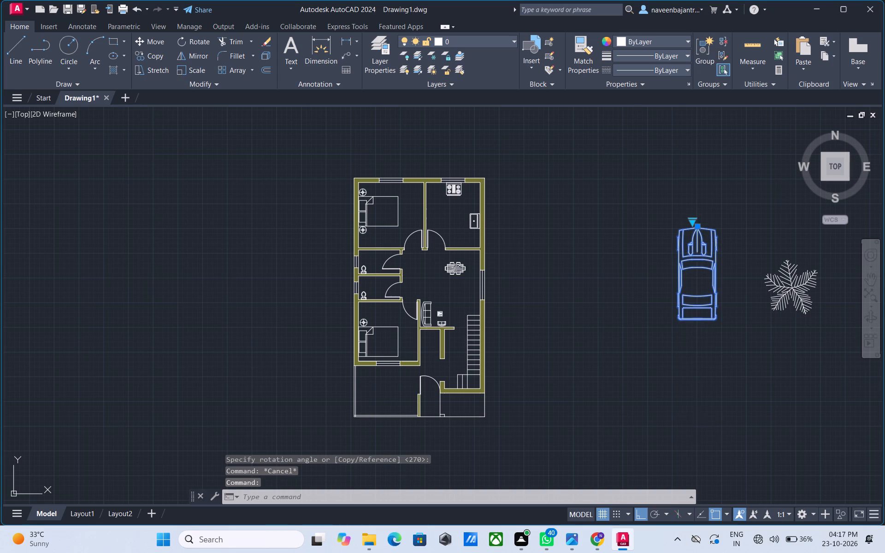
left_click(714, 317)
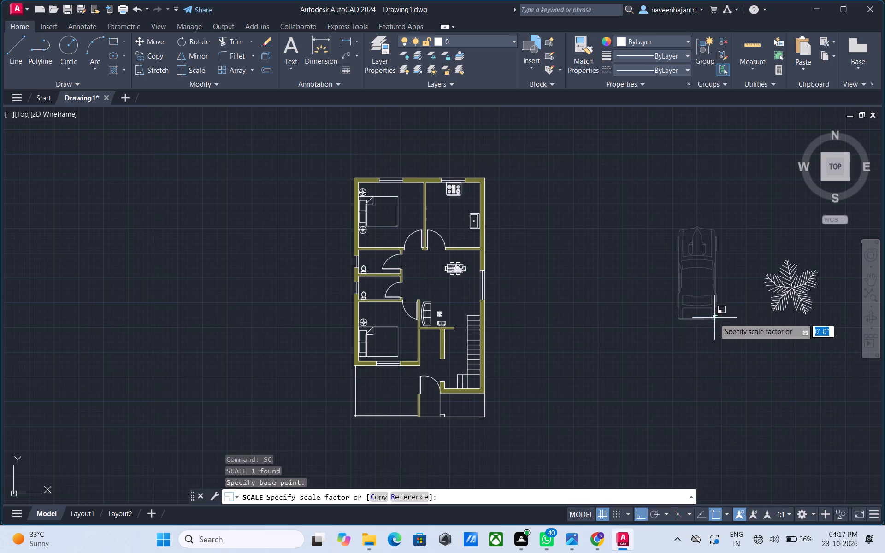
left_click(733, 343)
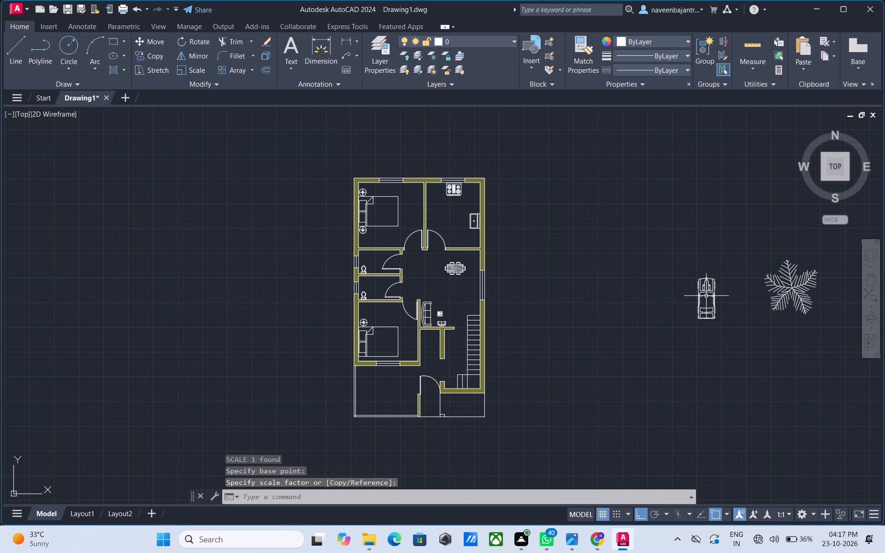
With Ortho off, move the car into the parking area below the lower bedroom, beside the west boundary wall.
left_click(707, 282)
type("m")
key("space")
left_click(707, 282)
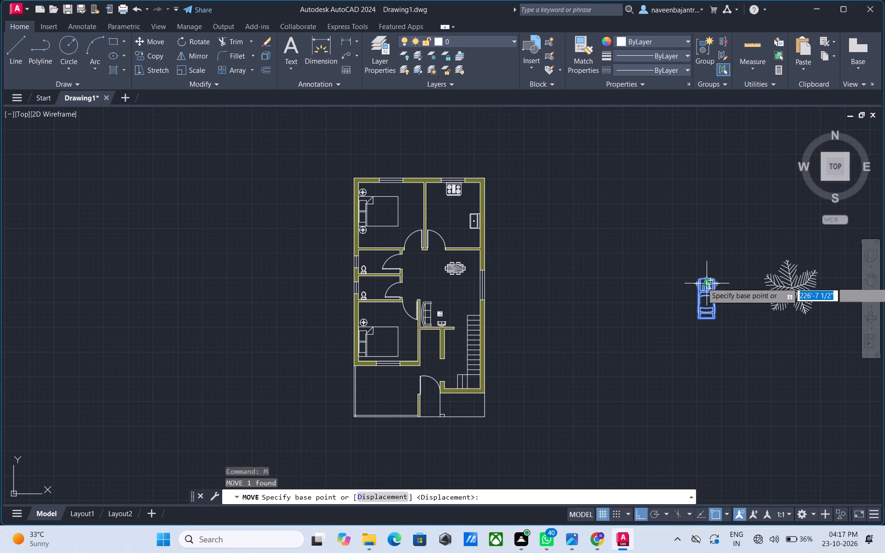
key("F8")
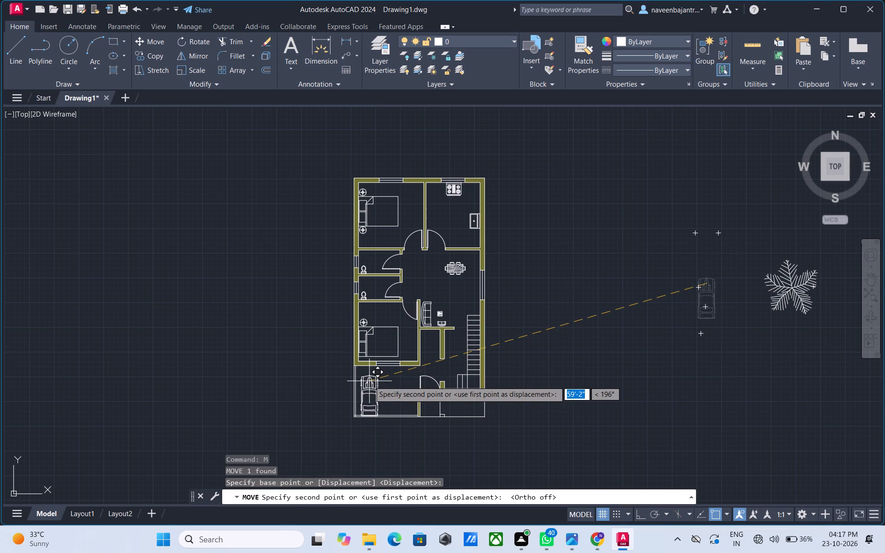
scroll(369, 381, "up", 2)
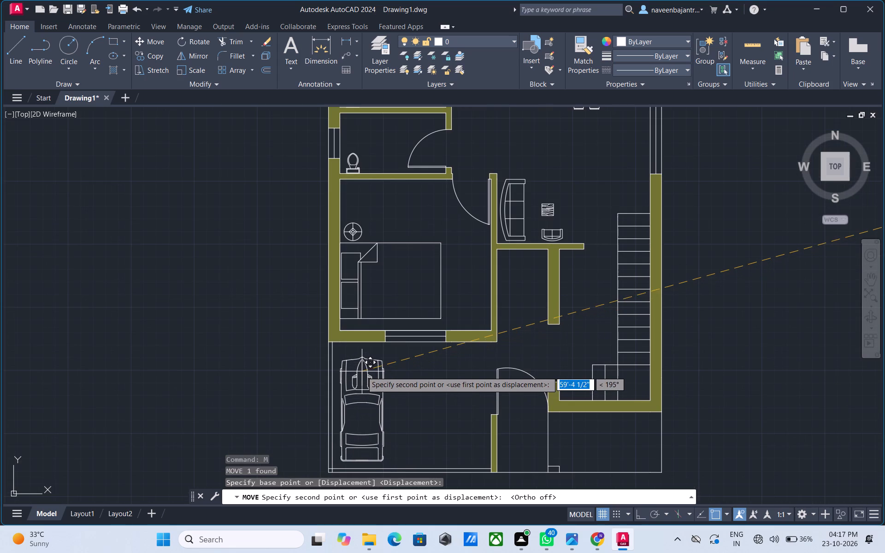
left_click(360, 370)
key("Escape")
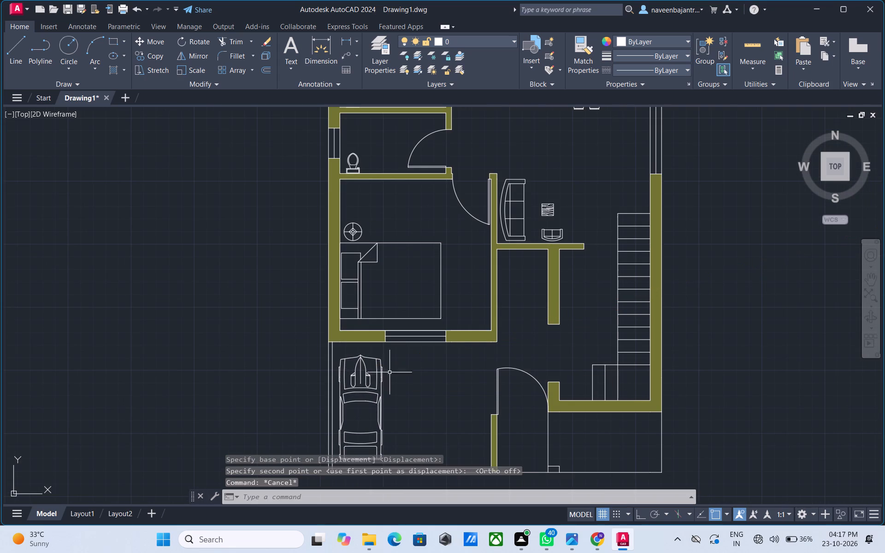
Open the loadable linetypes of acadiso.lin from the Linetype Manager and examine the ISO, border, center, dashed, dot, fenceline, hidden and JIS patterns.
scroll(463, 372, "down", 2)
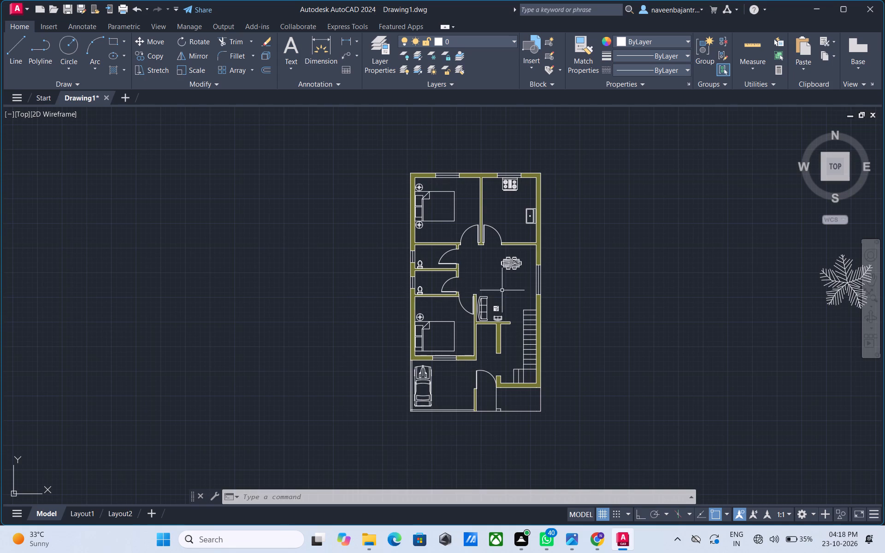
scroll(567, 224, "up", 1)
left_click(657, 74)
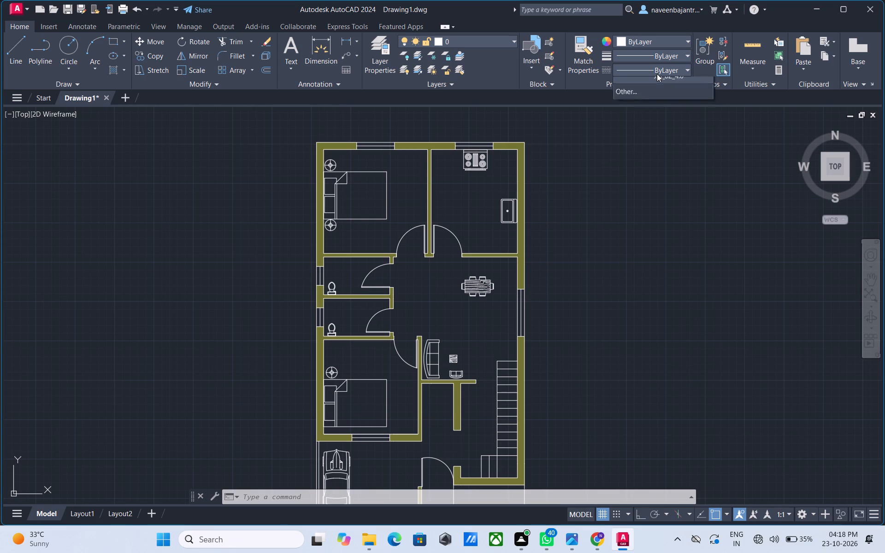
left_click(629, 148)
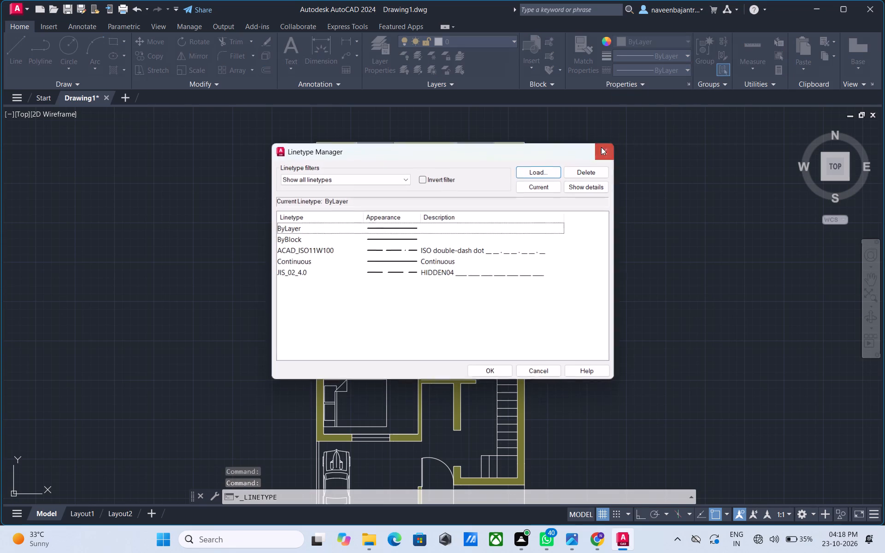
left_click(549, 171)
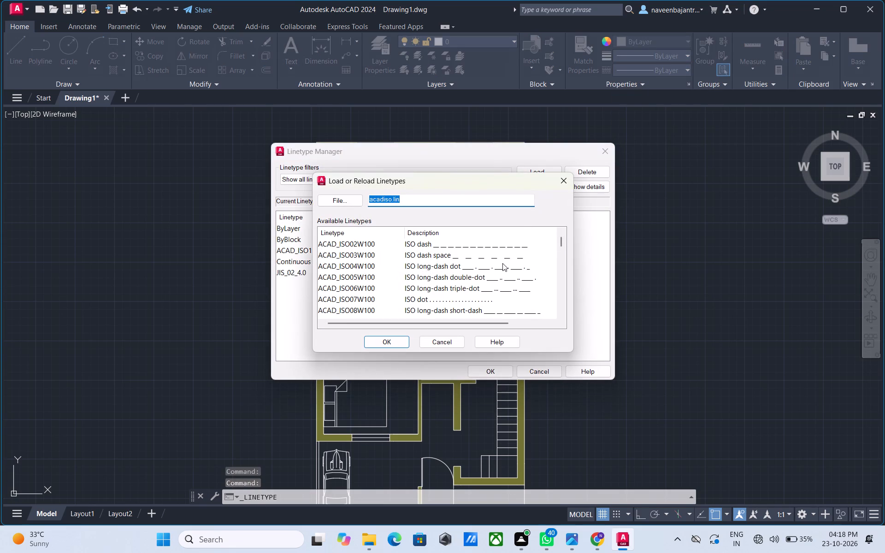
scroll(502, 263, "down", 1)
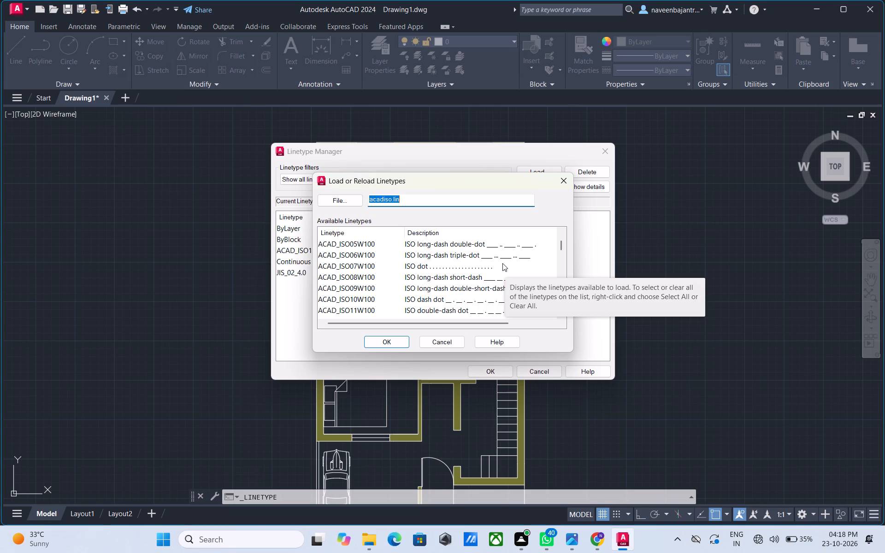
scroll(502, 263, "down", 1)
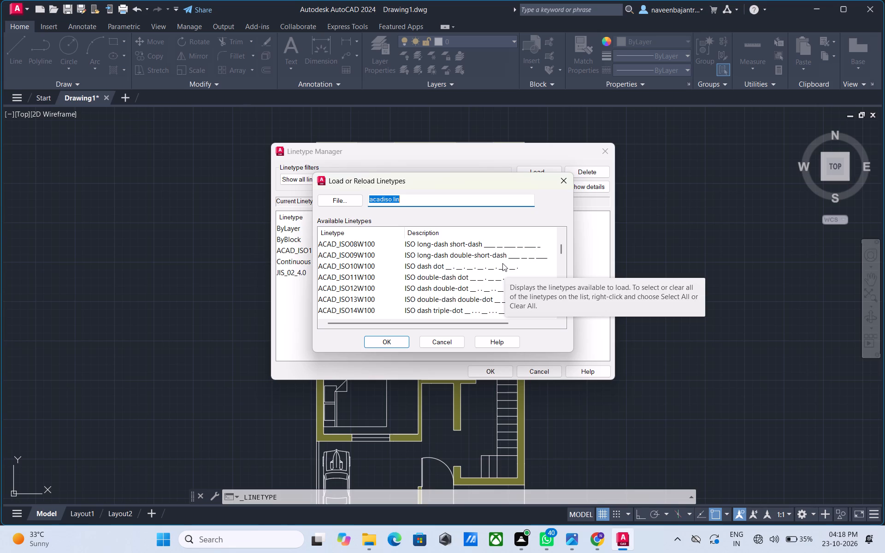
scroll(502, 263, "down", 1)
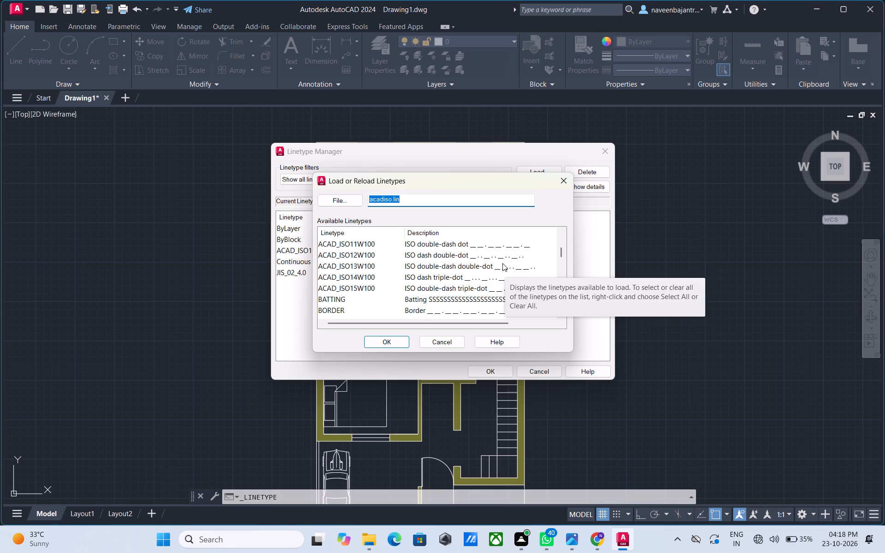
scroll(502, 263, "down", 1)
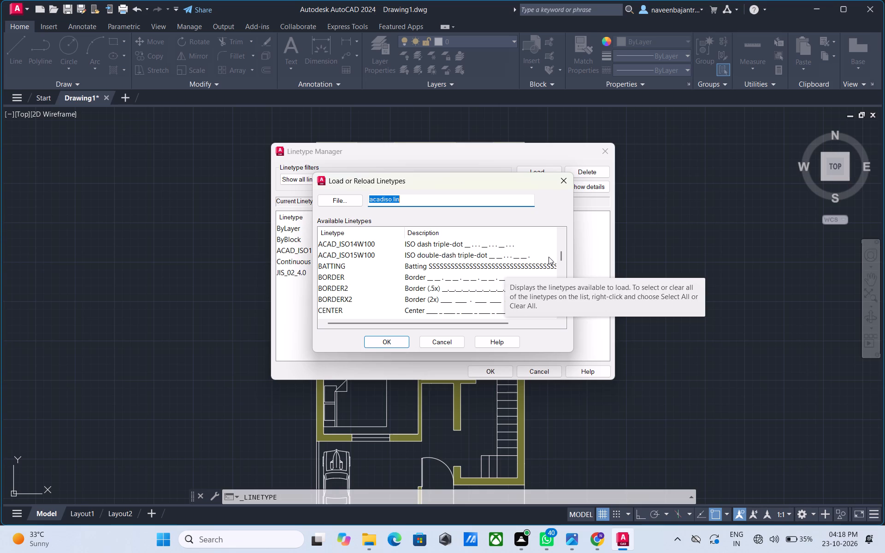
scroll(549, 257, "down", 1)
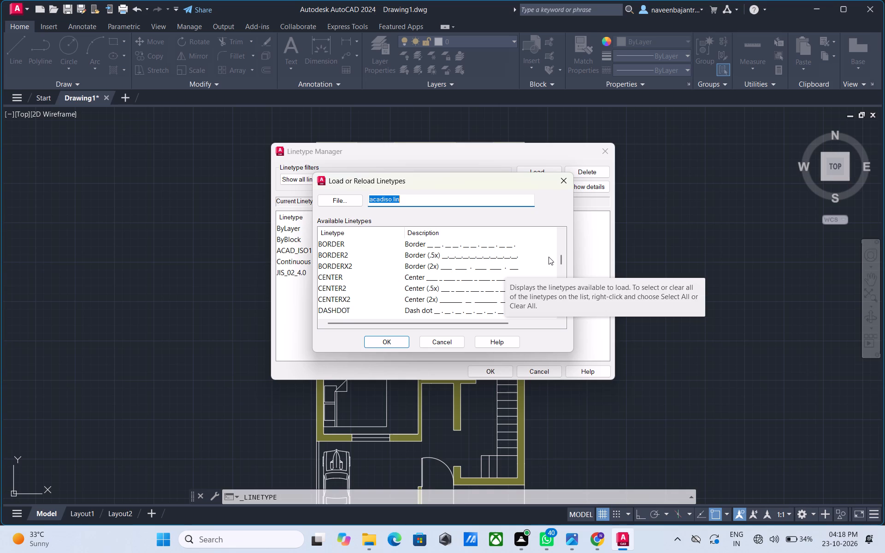
scroll(549, 257, "down", 1)
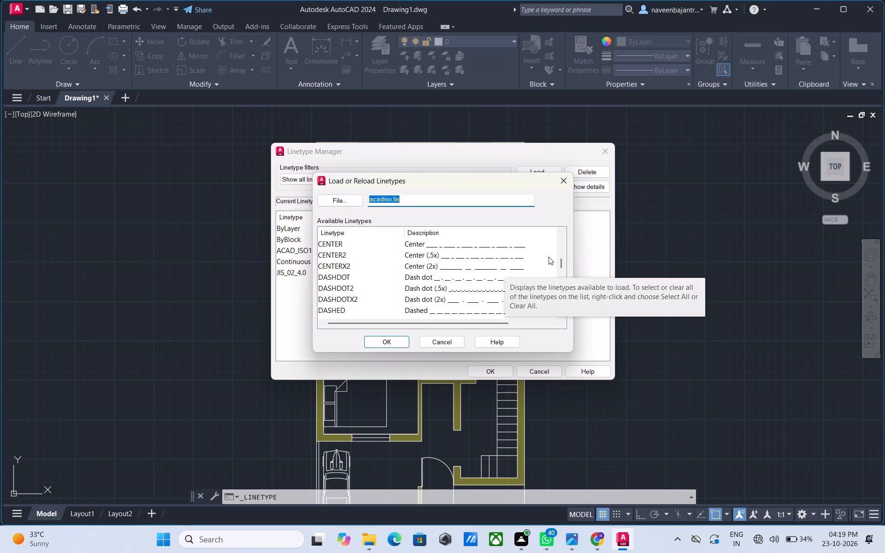
scroll(549, 257, "down", 2)
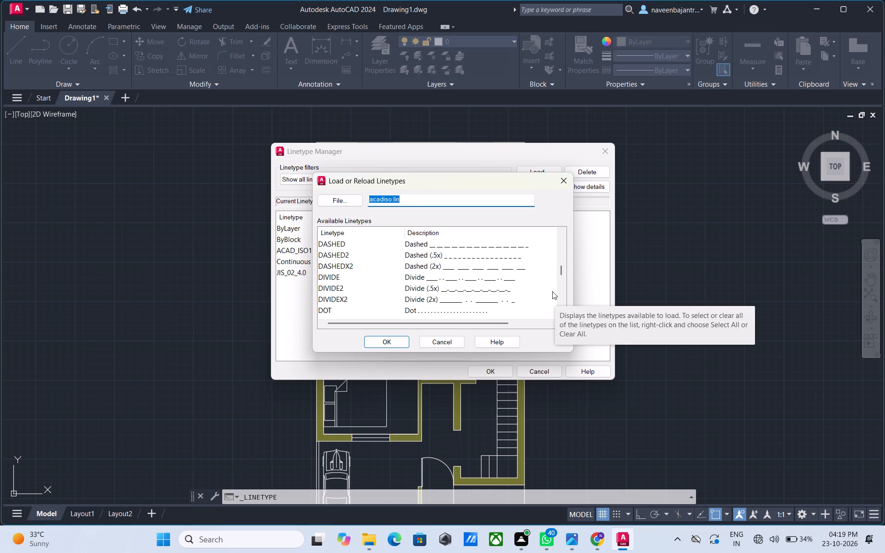
scroll(552, 291, "down", 1)
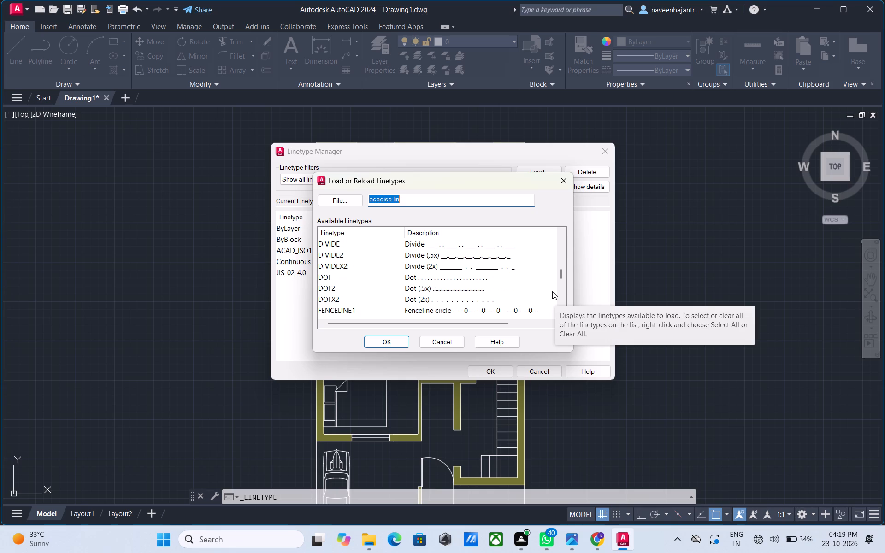
scroll(552, 291, "down", 1)
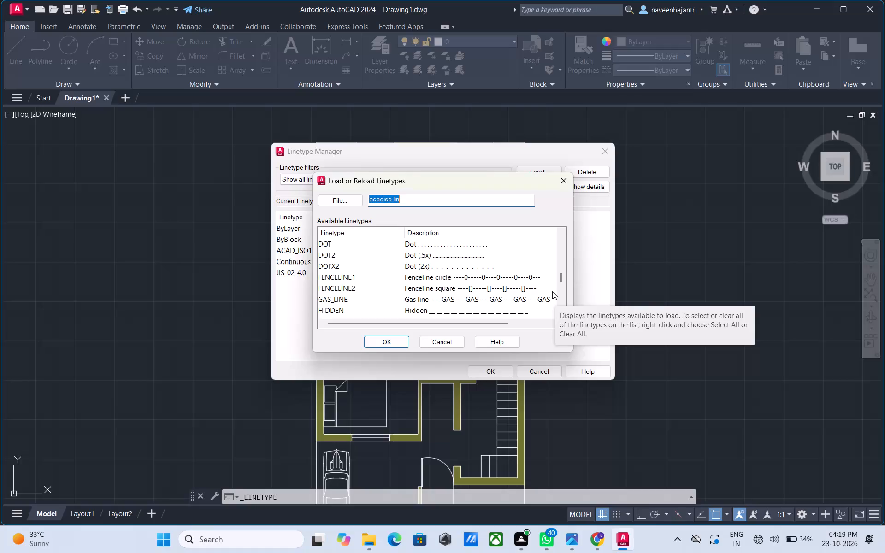
scroll(552, 291, "down", 1)
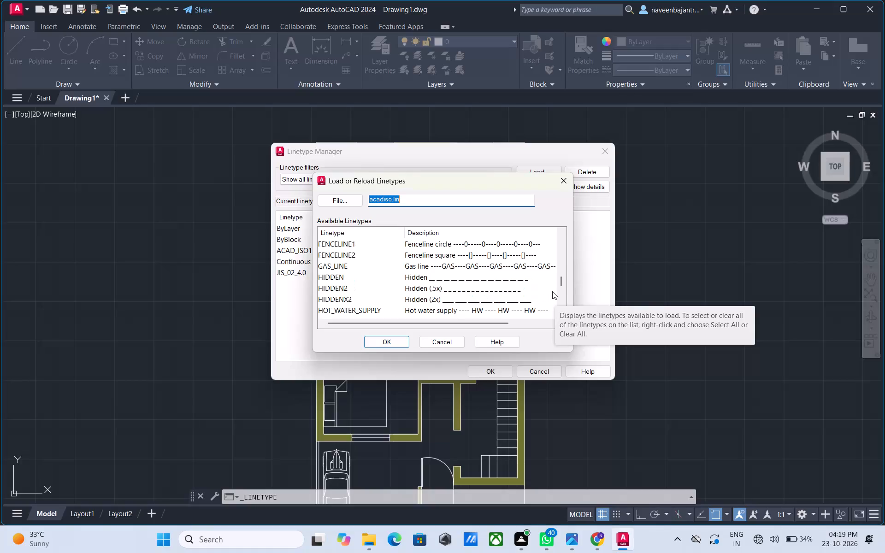
scroll(552, 291, "down", 1)
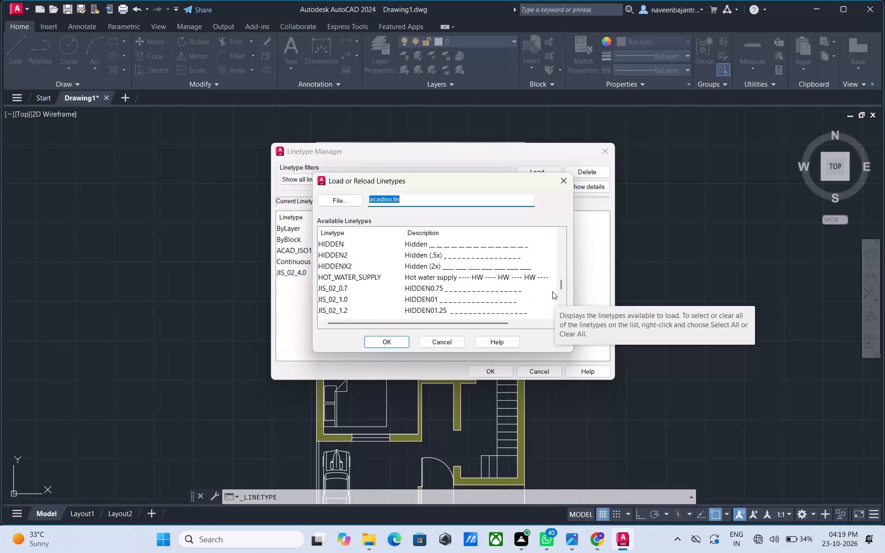
scroll(552, 291, "down", 1)
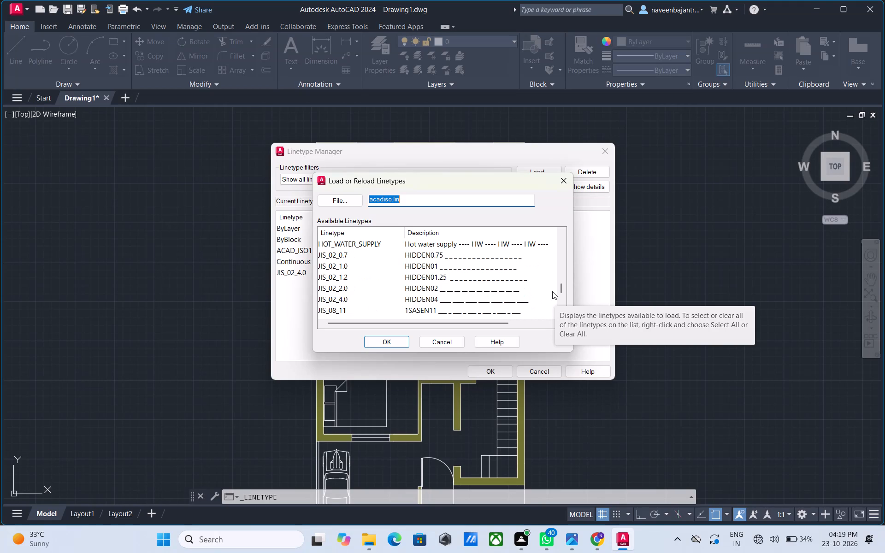
scroll(552, 291, "down", 1)
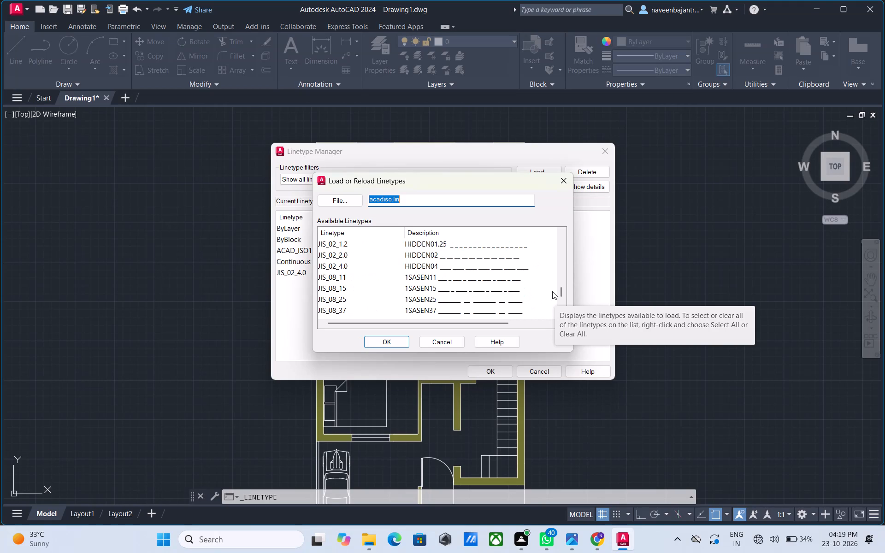
scroll(552, 291, "down", 1)
scroll(552, 291, "up", 2)
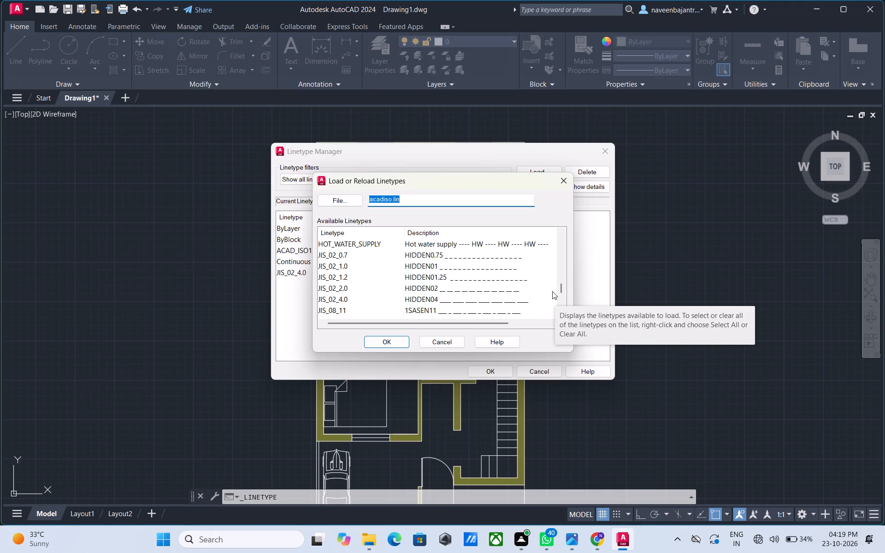
scroll(552, 291, "up", 2)
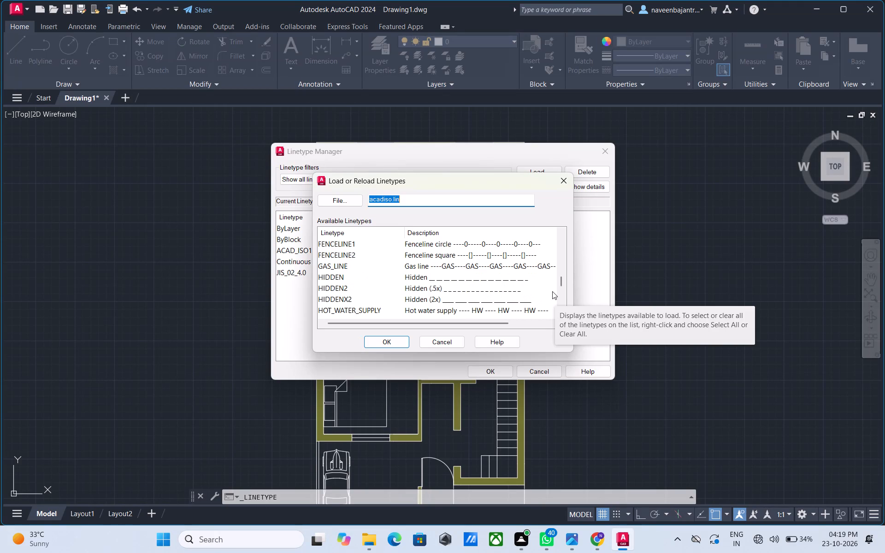
scroll(552, 291, "up", 1)
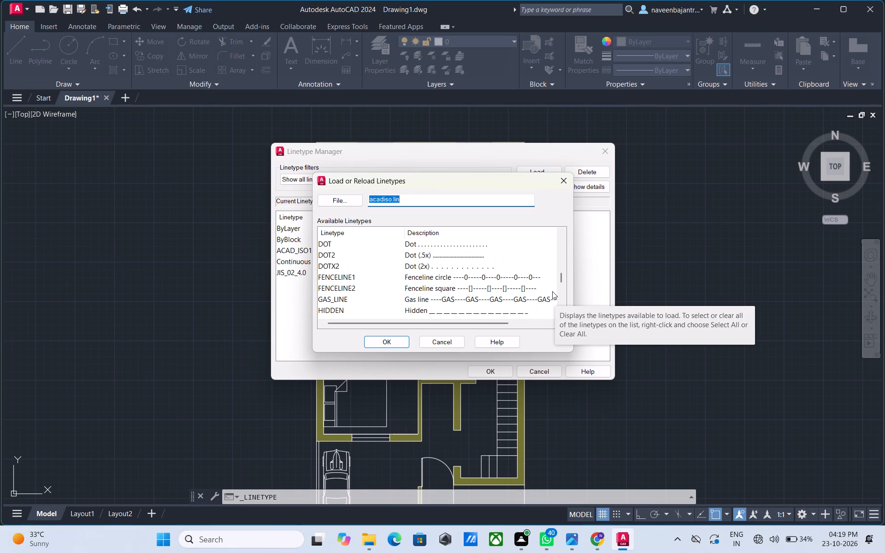
scroll(552, 291, "up", 1)
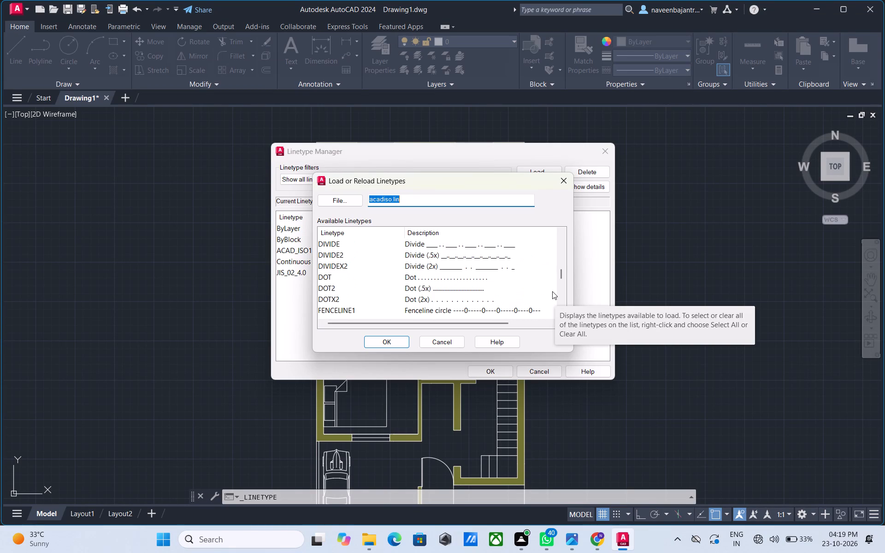
scroll(552, 291, "up", 1)
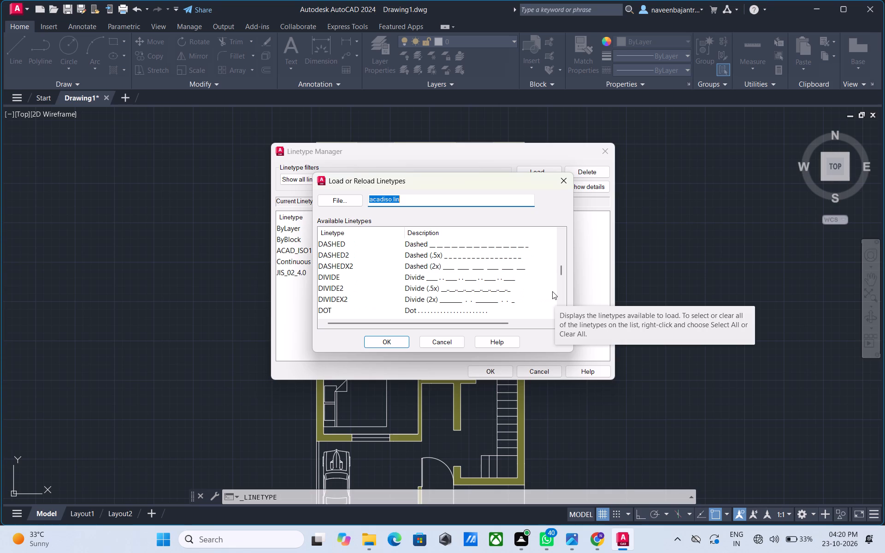
scroll(552, 291, "up", 1)
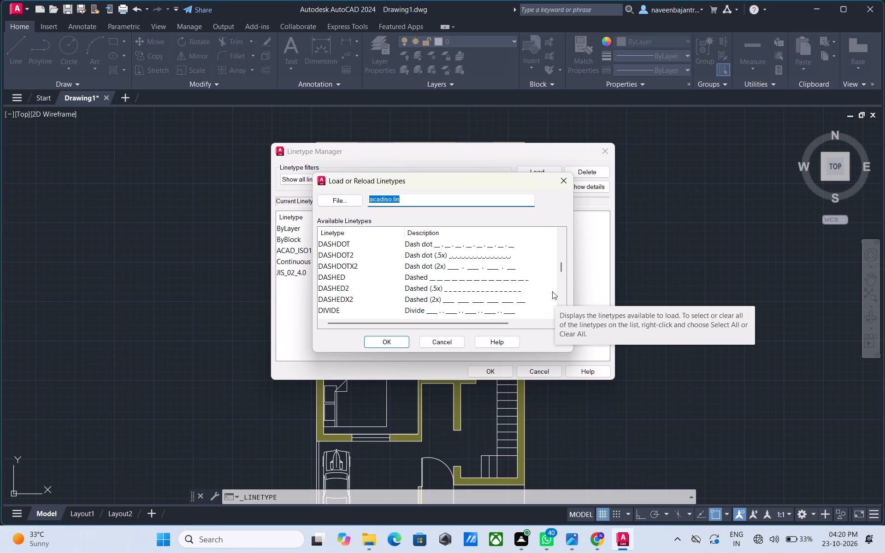
scroll(552, 291, "up", 1)
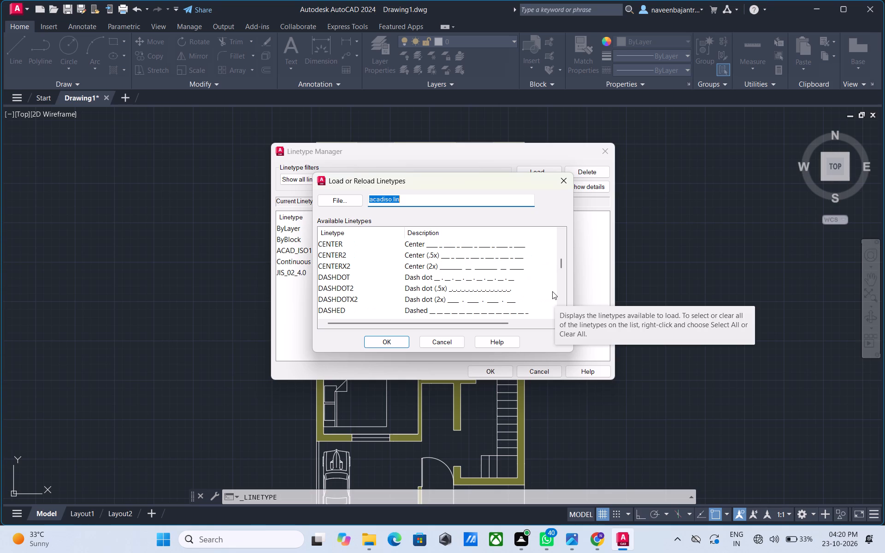
scroll(552, 291, "up", 1)
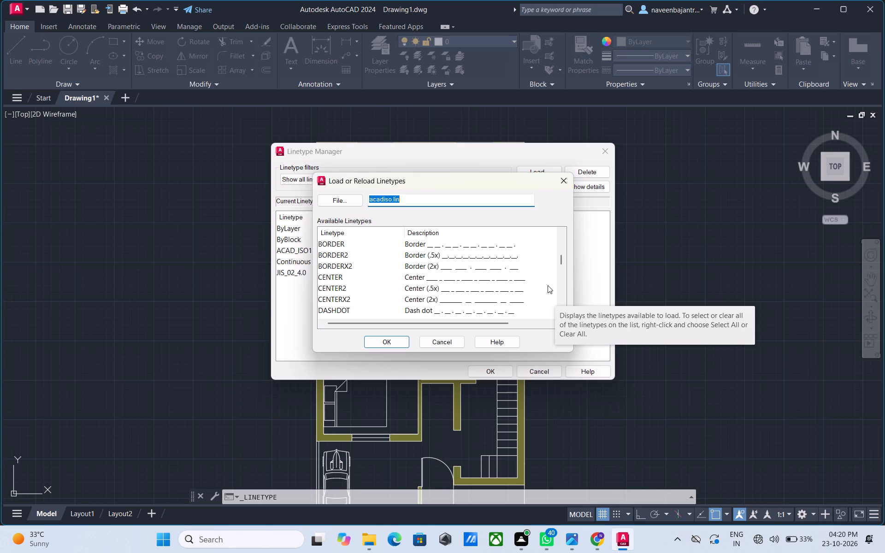
scroll(548, 278, "up", 1)
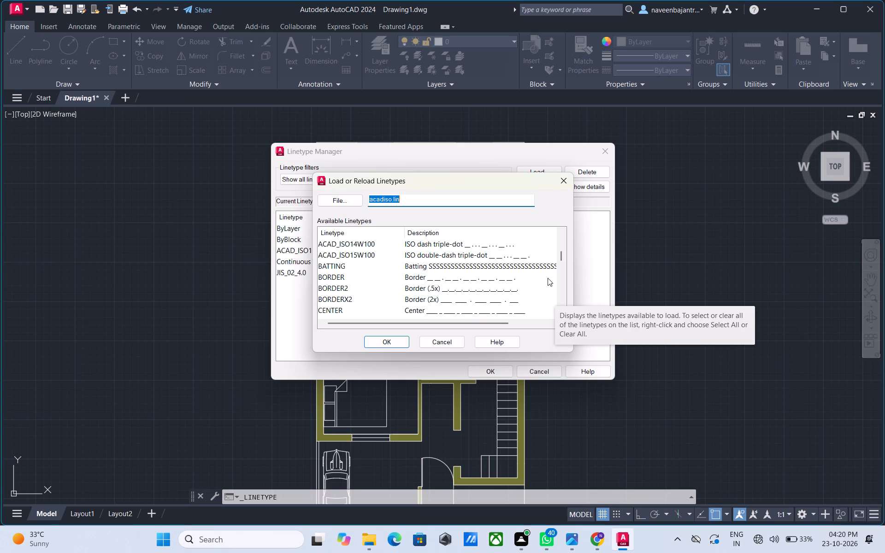
scroll(548, 278, "up", 1)
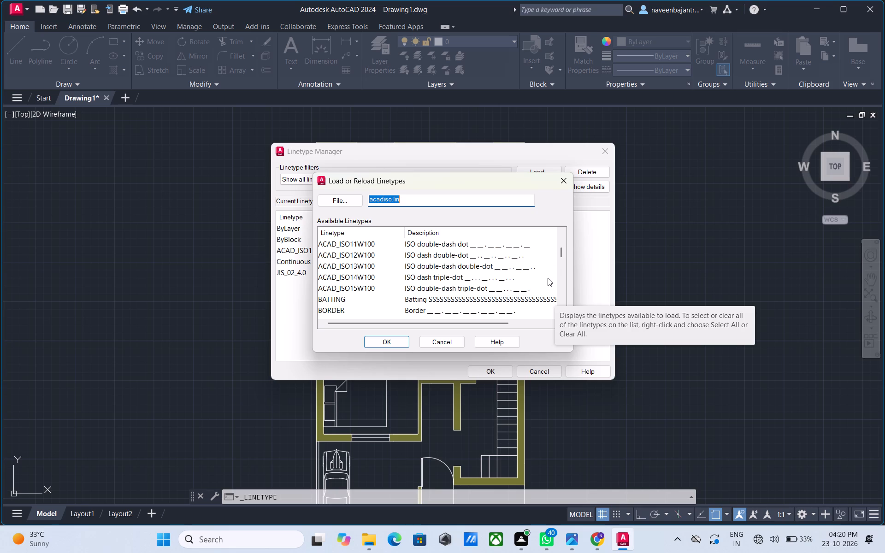
scroll(548, 278, "up", 1)
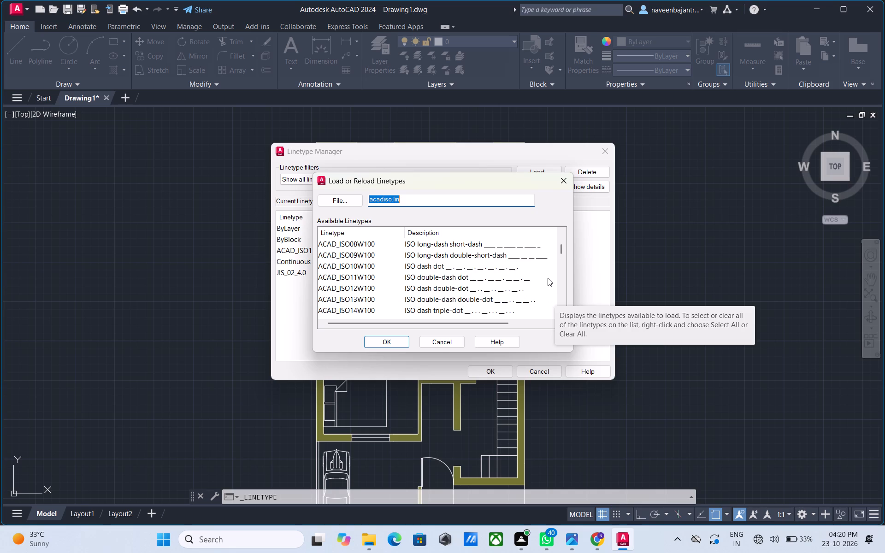
scroll(548, 278, "up", 1)
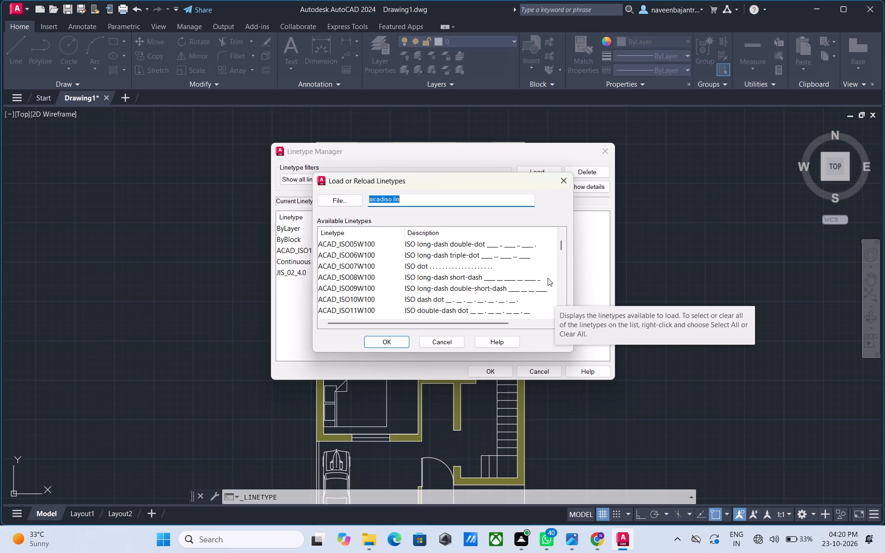
scroll(548, 278, "down", 1)
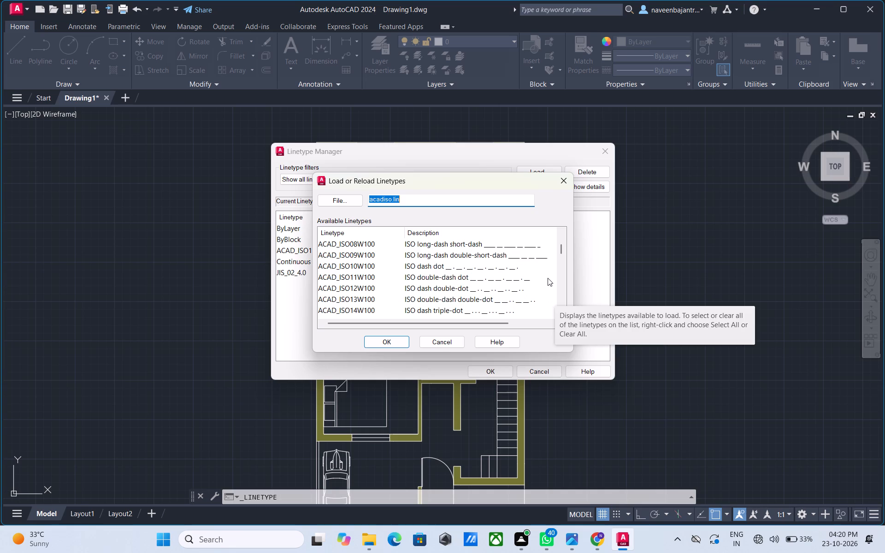
scroll(548, 278, "down", 1)
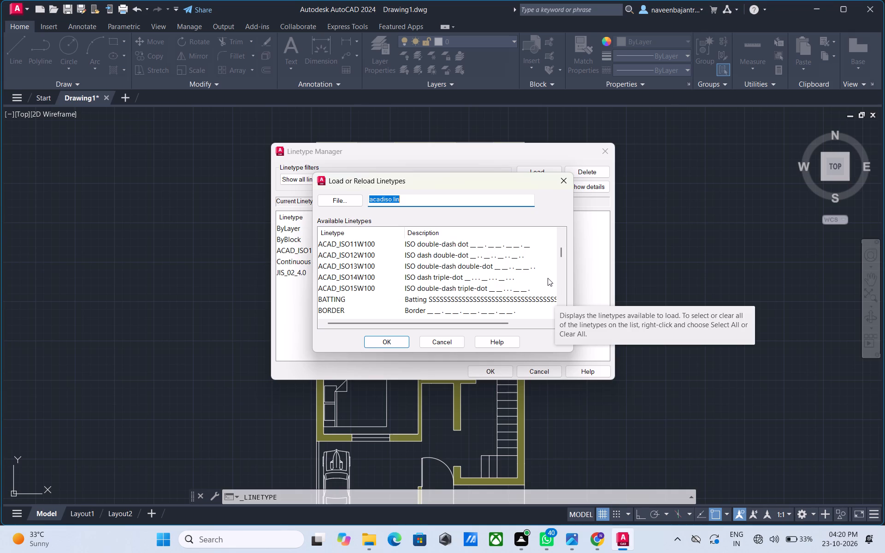
scroll(548, 278, "down", 1)
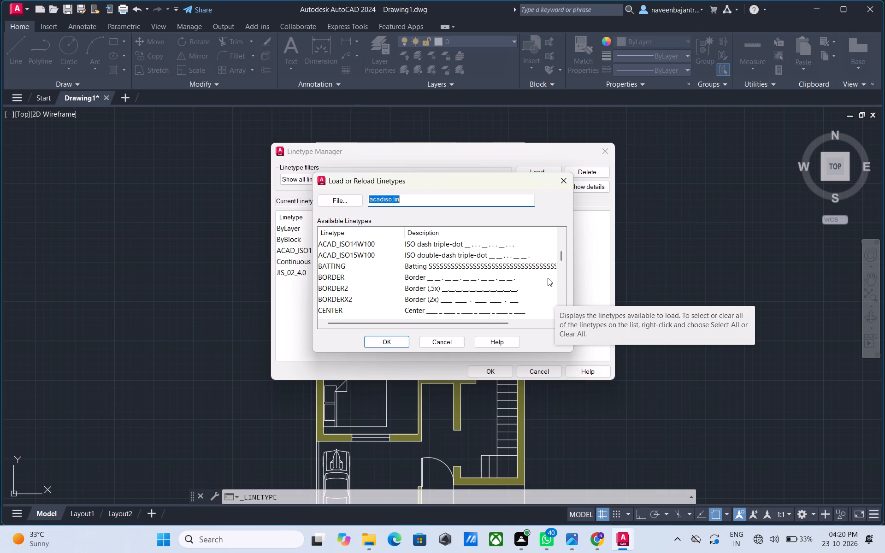
scroll(548, 278, "down", 1)
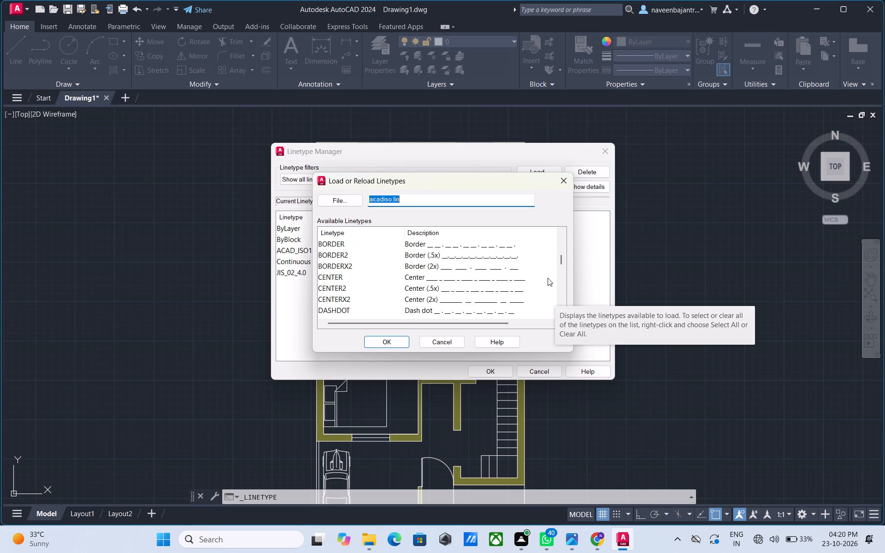
Examine the remaining loadable linetypes from Border through Tracks, including the JIS and Phantom patterns, and close the Linetype Manager without loading any.
scroll(548, 278, "down", 1)
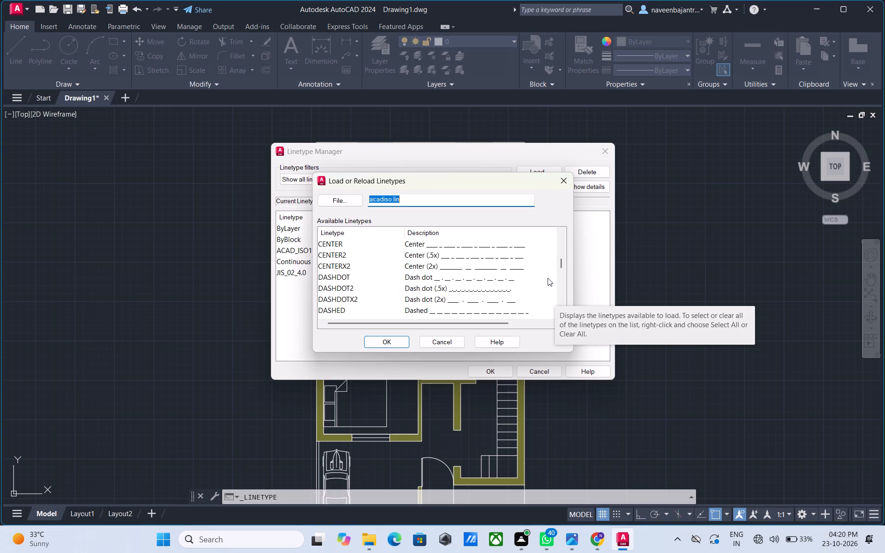
scroll(548, 278, "down", 1)
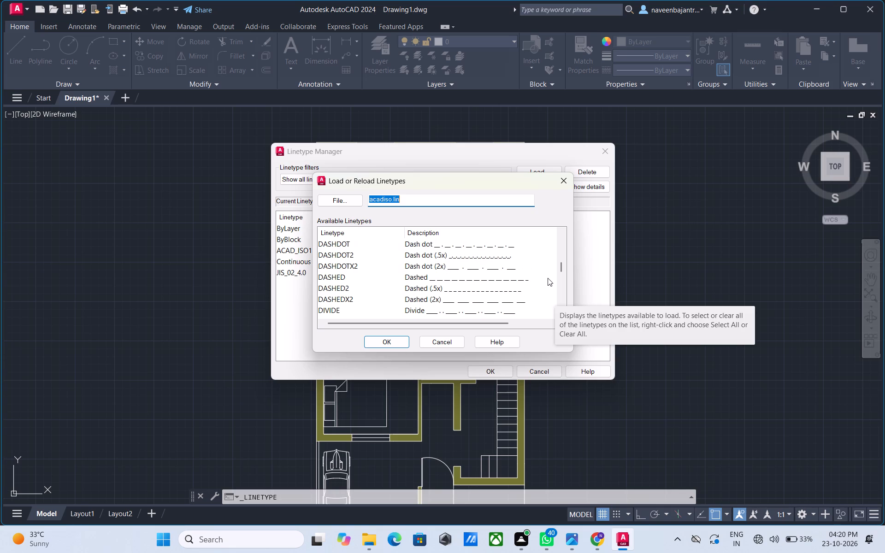
scroll(548, 278, "down", 1)
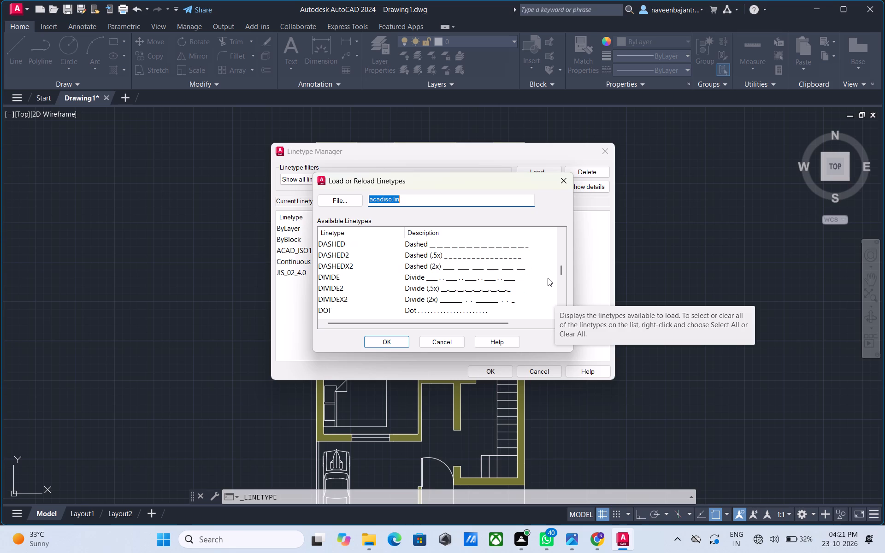
scroll(548, 278, "down", 1)
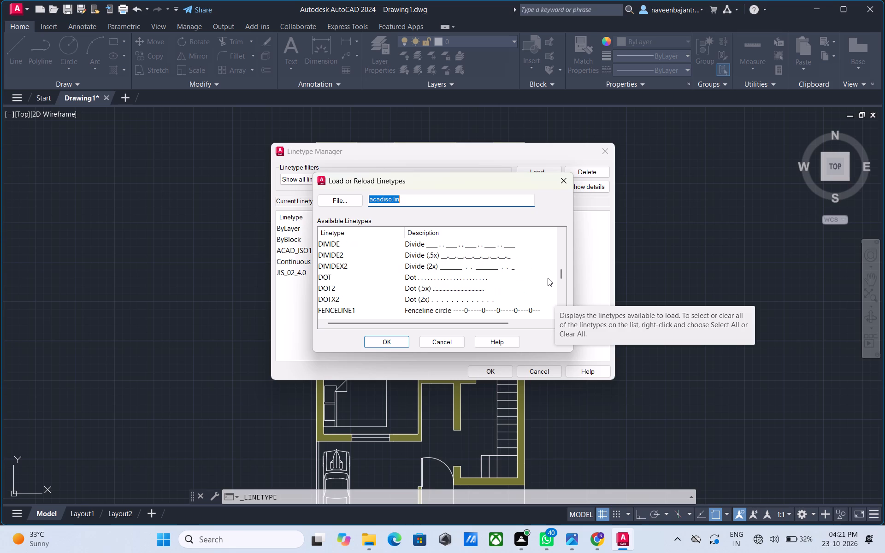
scroll(548, 278, "down", 1)
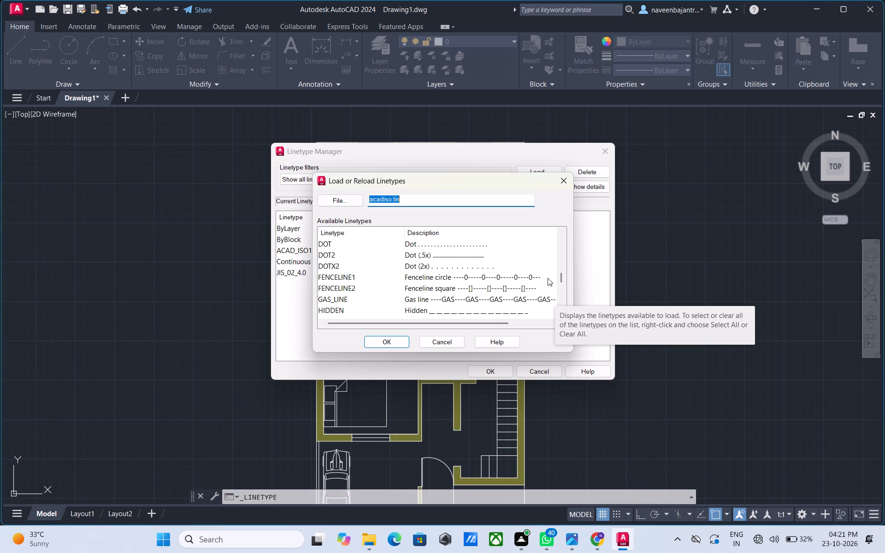
scroll(548, 278, "down", 1)
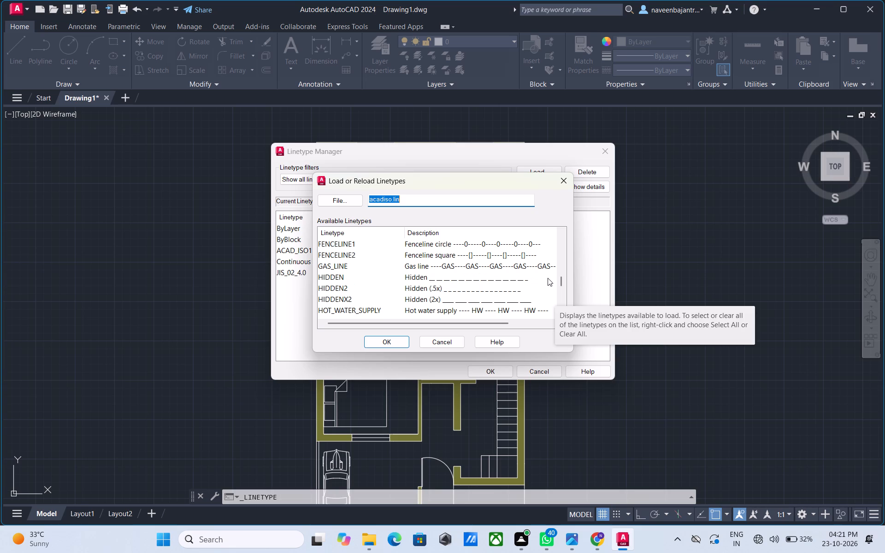
scroll(548, 278, "down", 1)
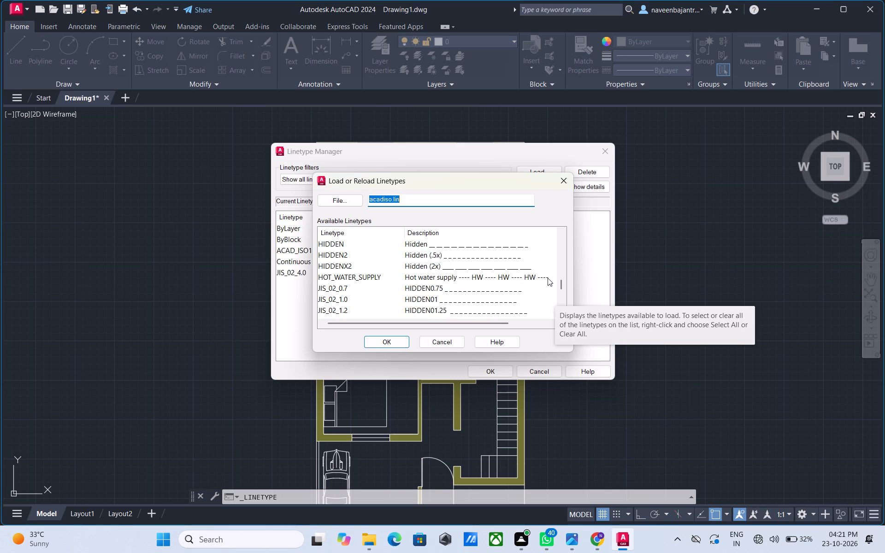
scroll(548, 278, "down", 1)
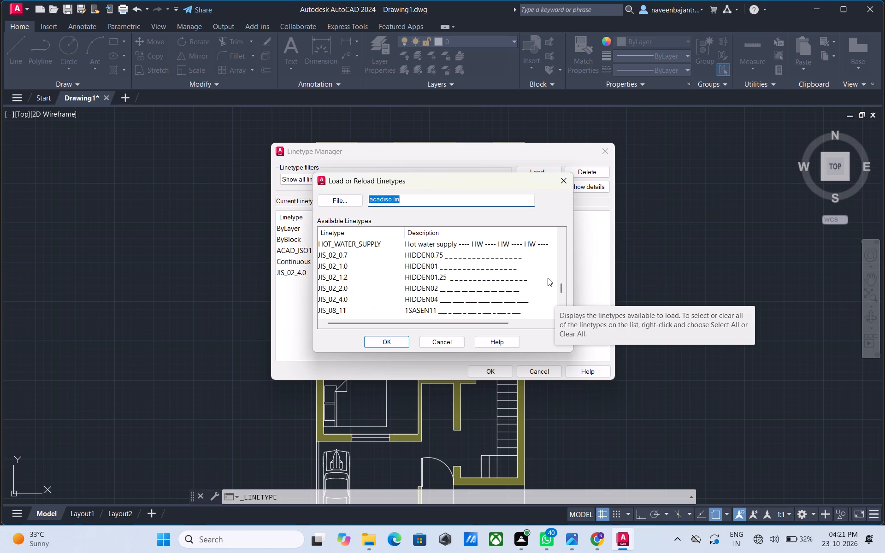
scroll(548, 278, "down", 1)
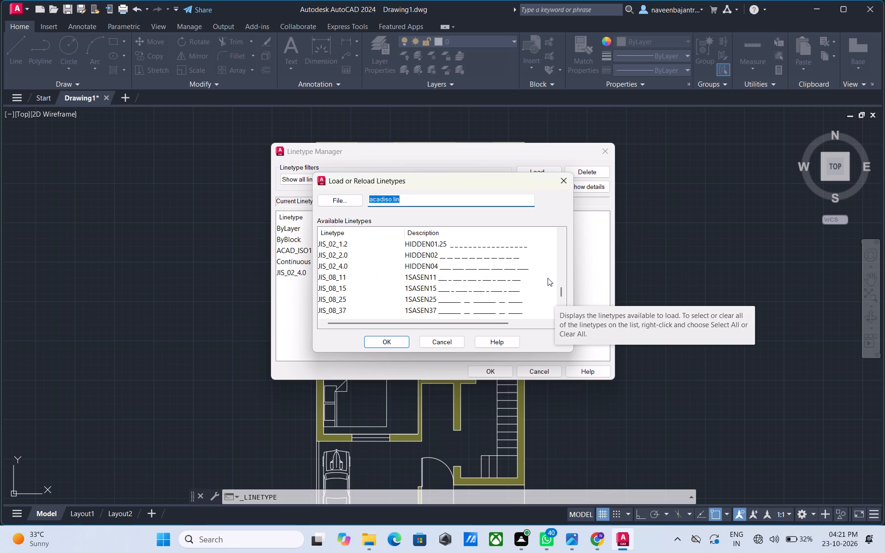
scroll(548, 278, "down", 1)
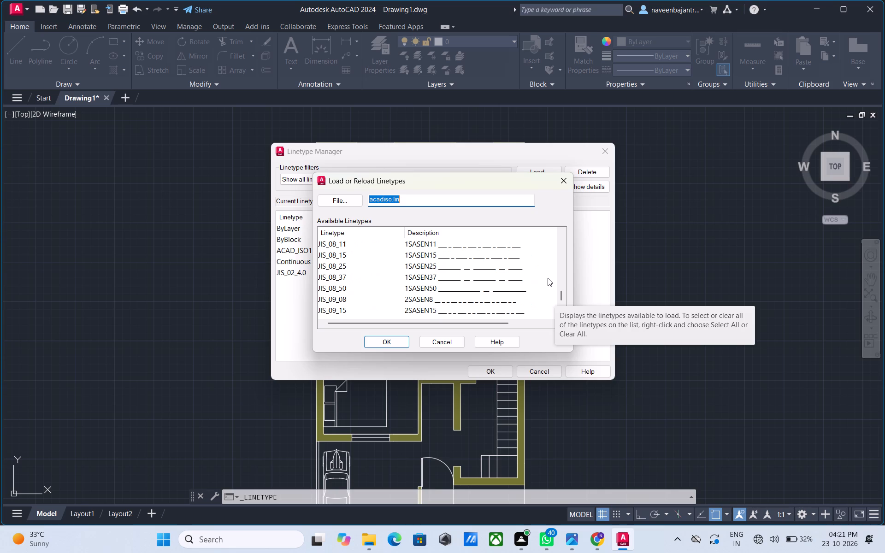
scroll(548, 278, "down", 1)
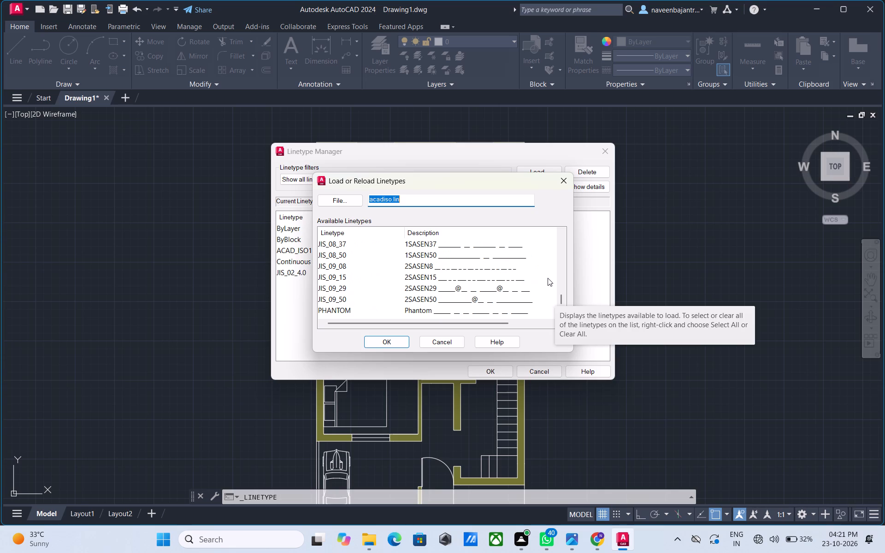
scroll(548, 278, "down", 1)
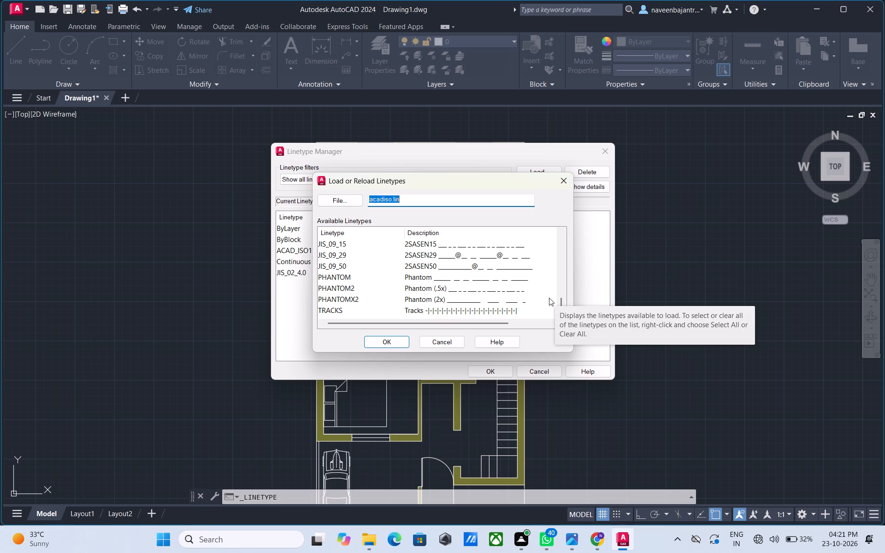
scroll(549, 298, "up", 1)
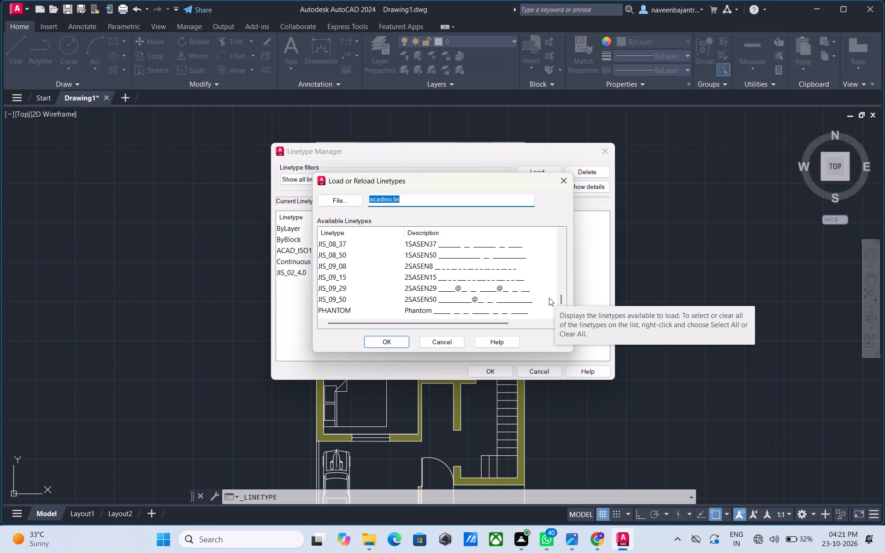
scroll(549, 298, "up", 2)
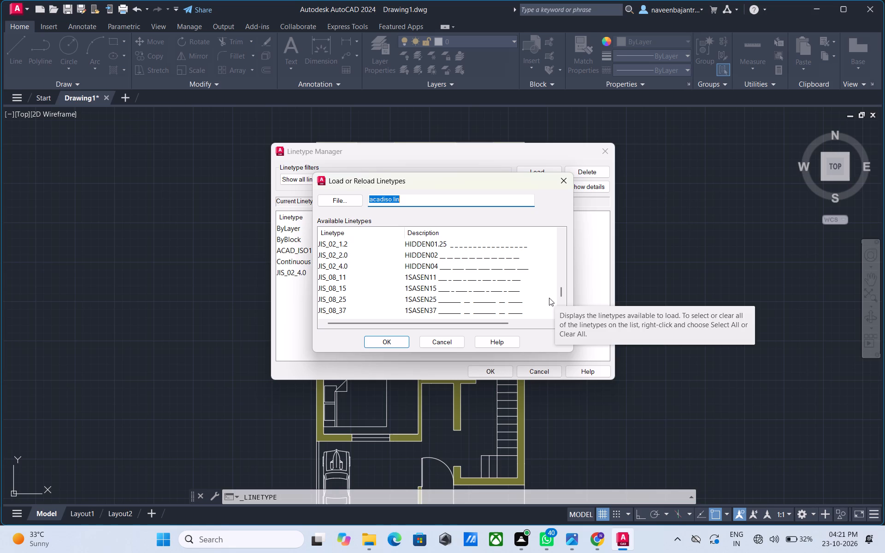
left_click(507, 287)
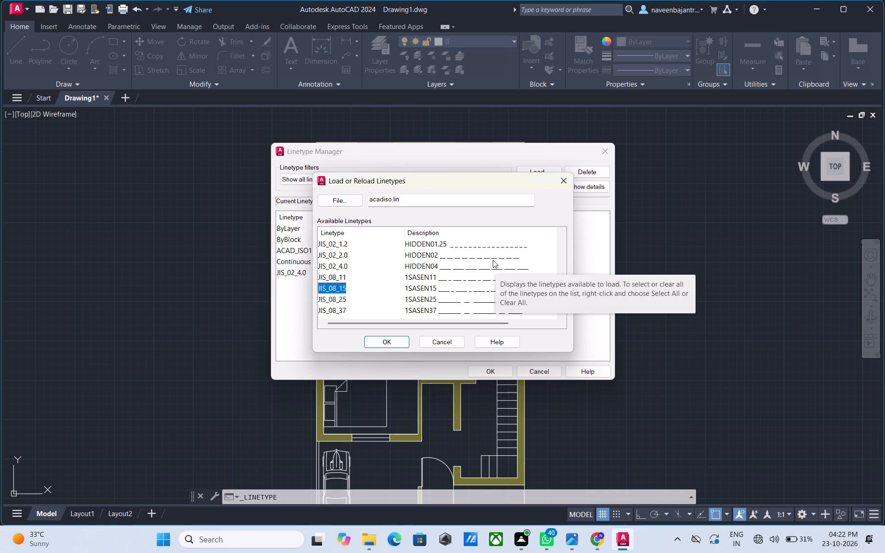
scroll(493, 260, "up", 1)
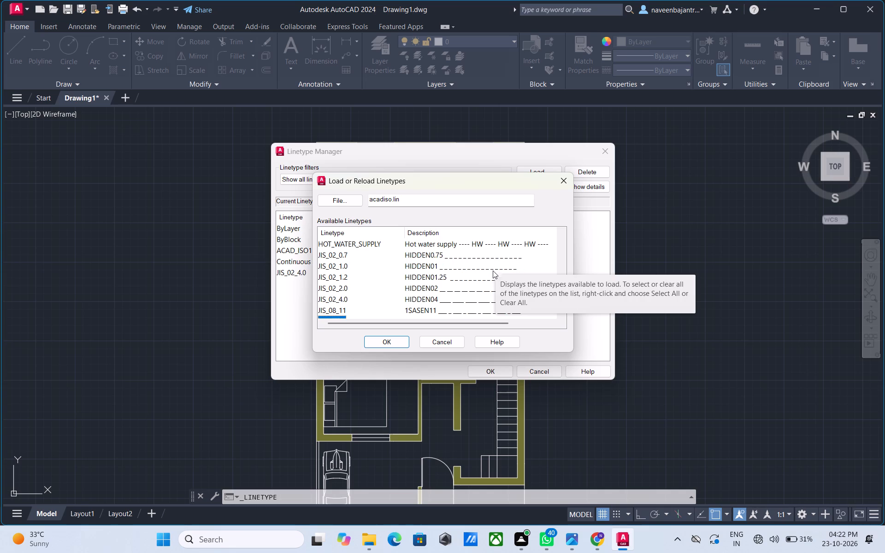
left_click(450, 347)
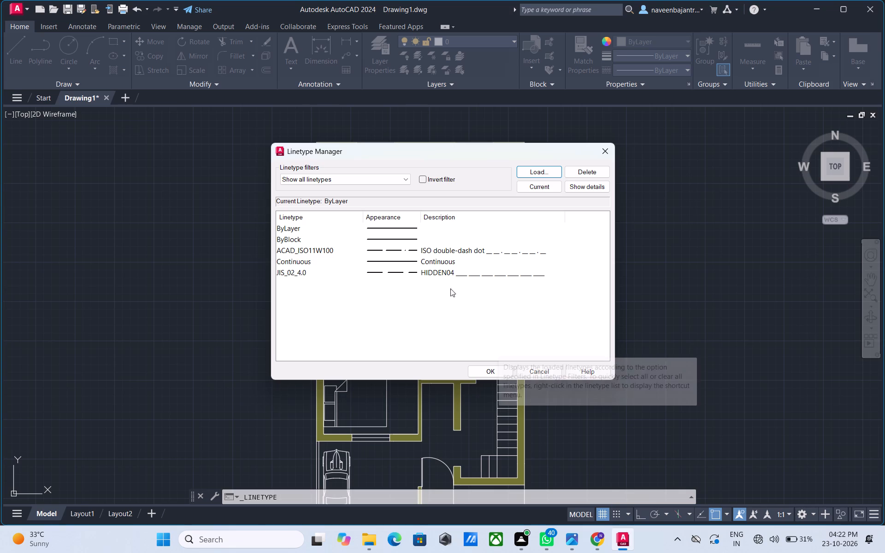
left_click(438, 246)
left_click(486, 367)
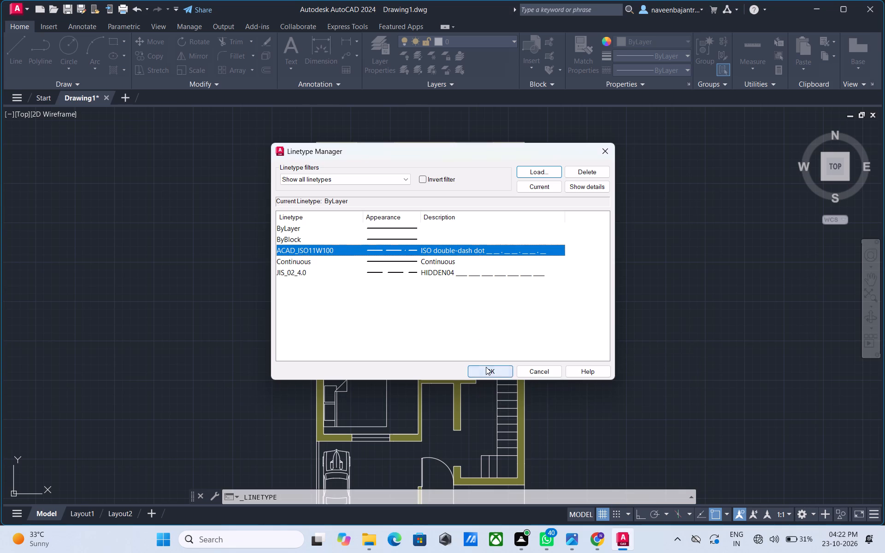
Scale the tree block east of the house down about its centre to roughly a quarter of its size.
scroll(536, 309, "down", 3)
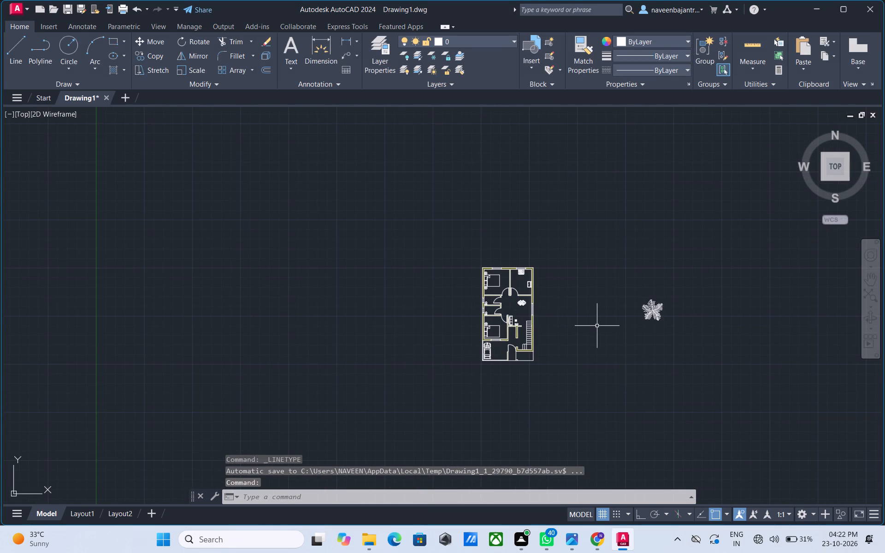
scroll(597, 326, "up", 2)
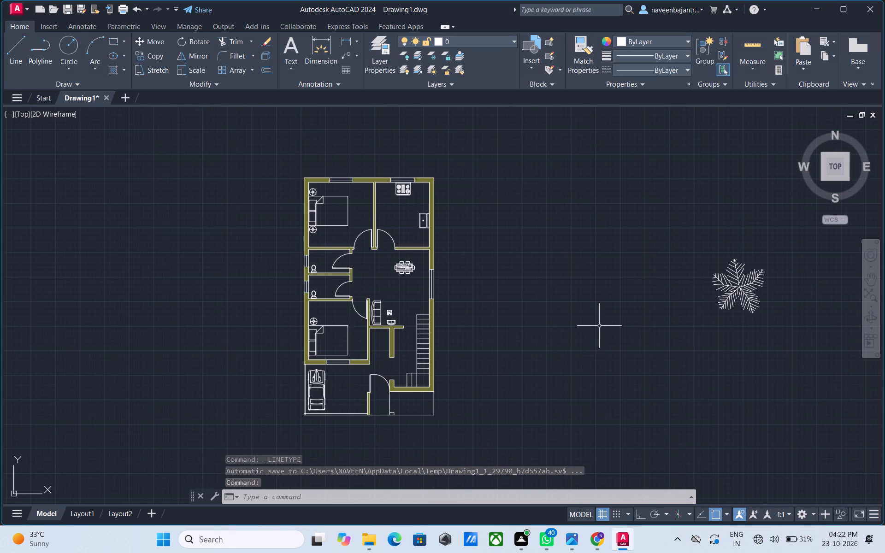
left_click(742, 289)
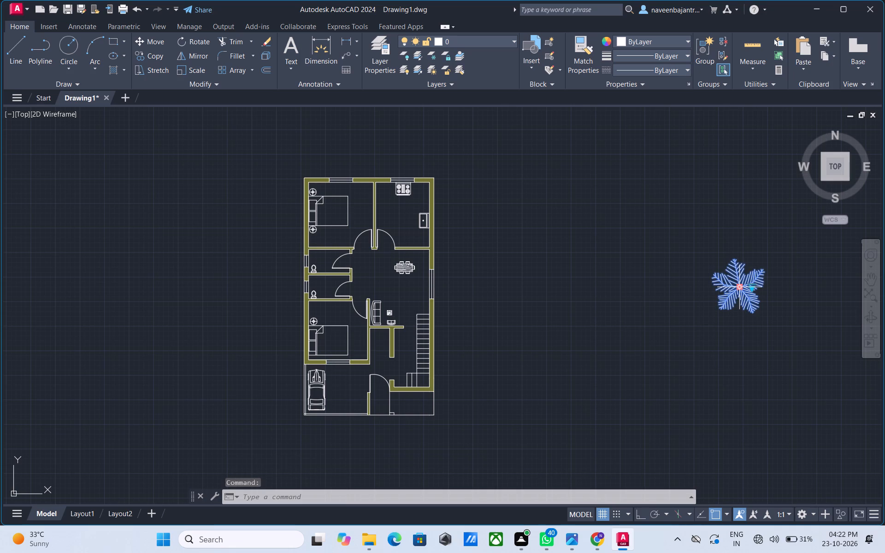
type("sc")
key("space")
left_click(742, 289)
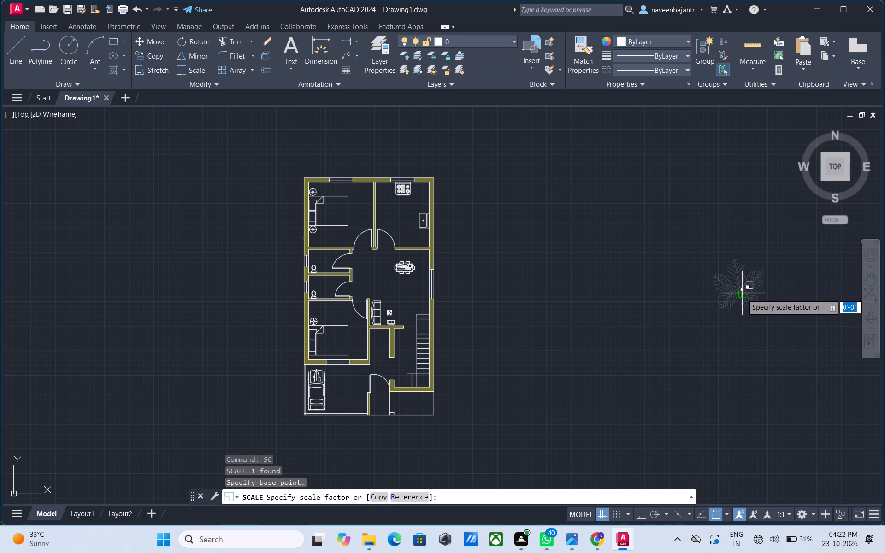
left_click(743, 305)
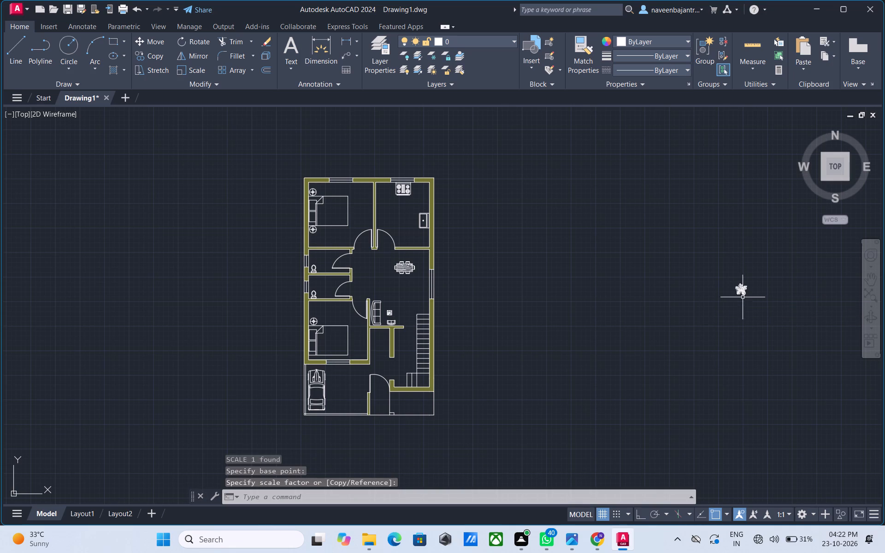
Copy the small tree three times in a row along the south boundary, inside the open strip below the staircase.
left_click(743, 287)
type("co")
key("space")
left_click(743, 287)
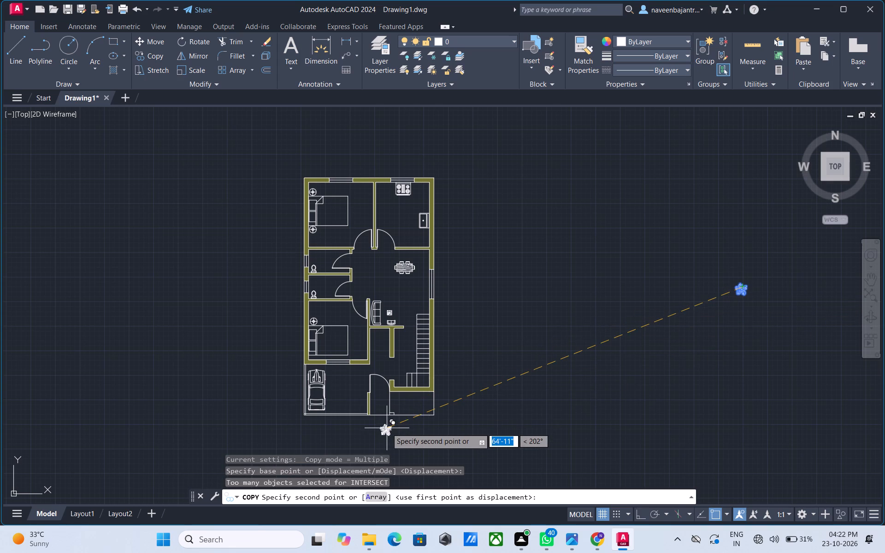
scroll(388, 428, "up", 4)
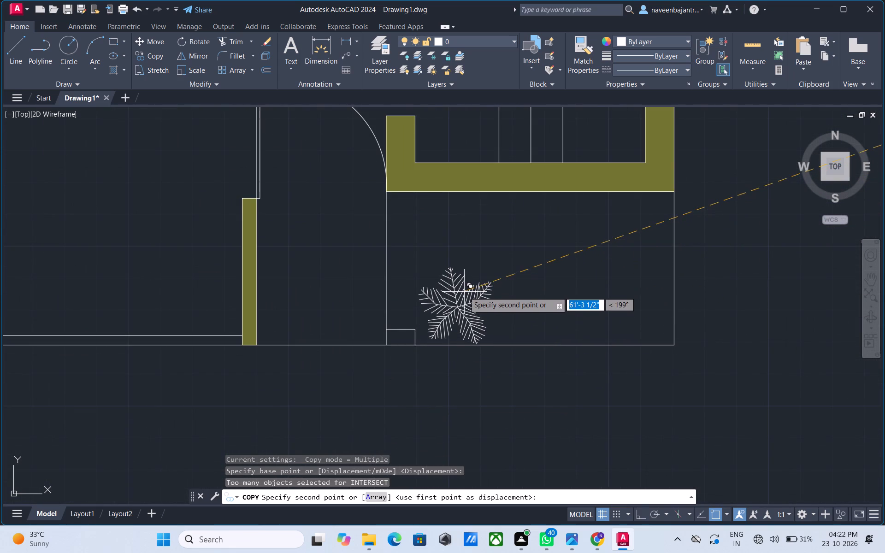
left_click(464, 292)
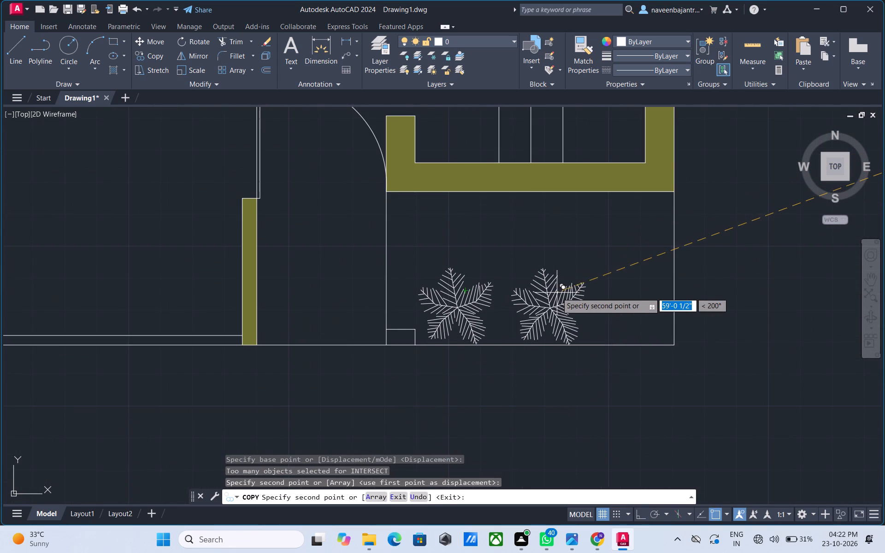
left_click(557, 293)
left_click(641, 292)
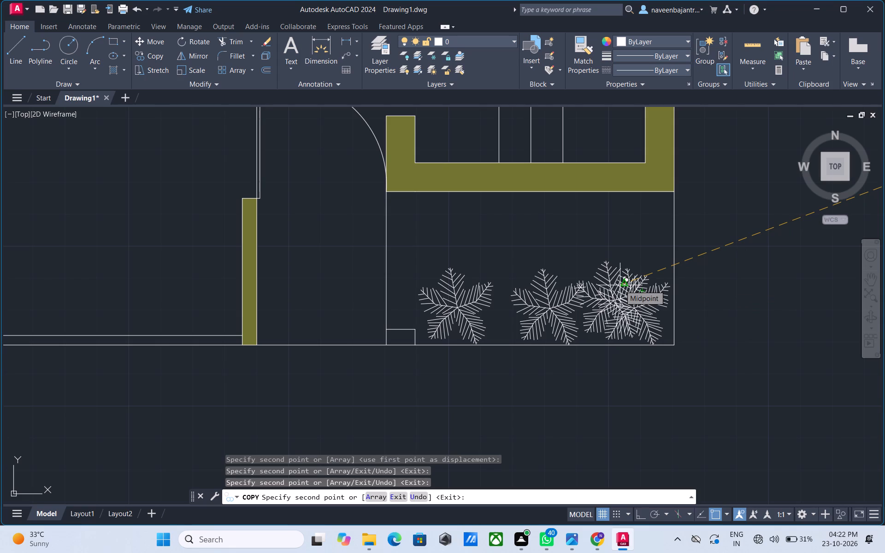
key("Escape")
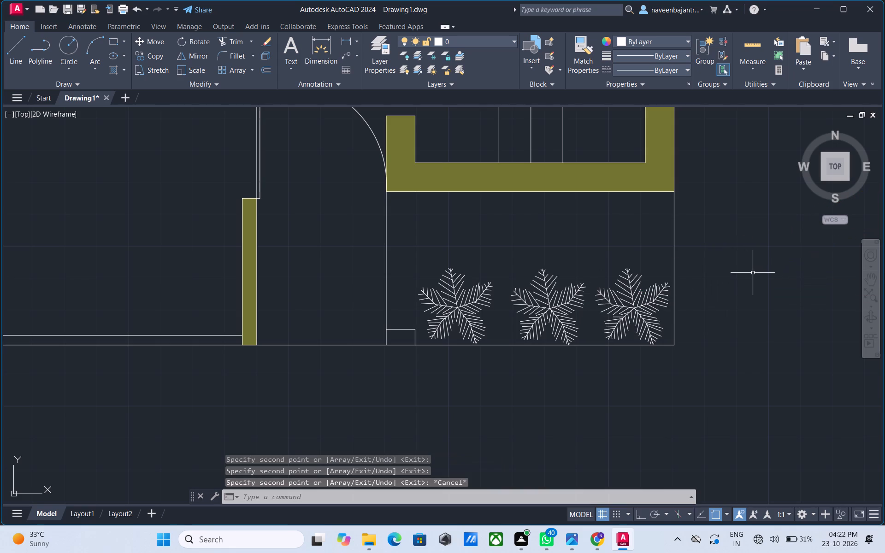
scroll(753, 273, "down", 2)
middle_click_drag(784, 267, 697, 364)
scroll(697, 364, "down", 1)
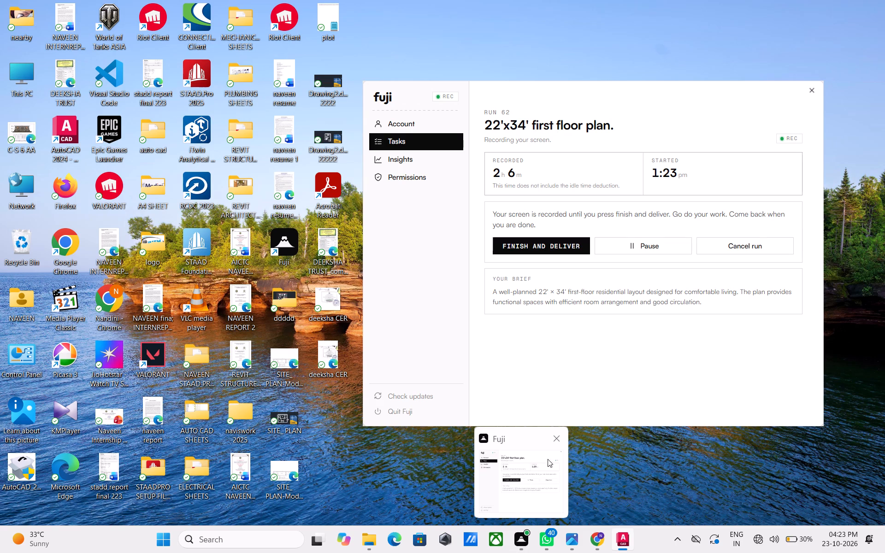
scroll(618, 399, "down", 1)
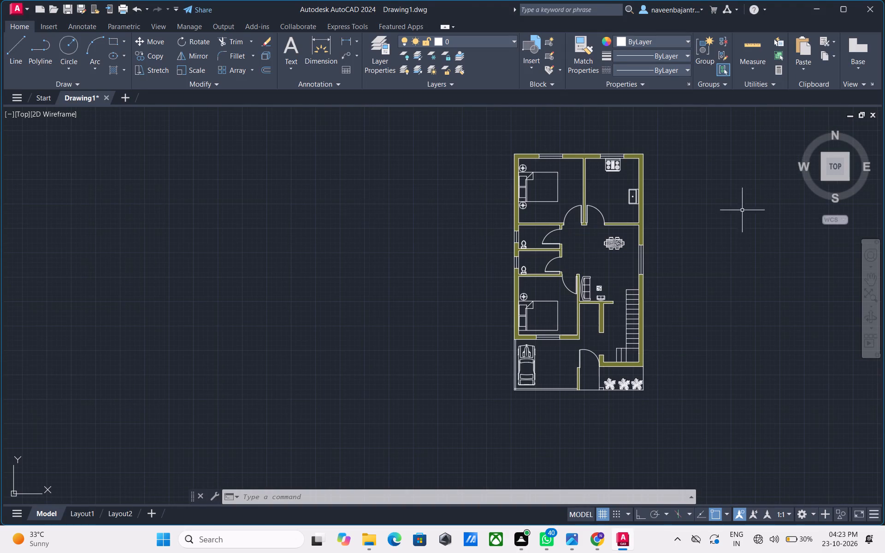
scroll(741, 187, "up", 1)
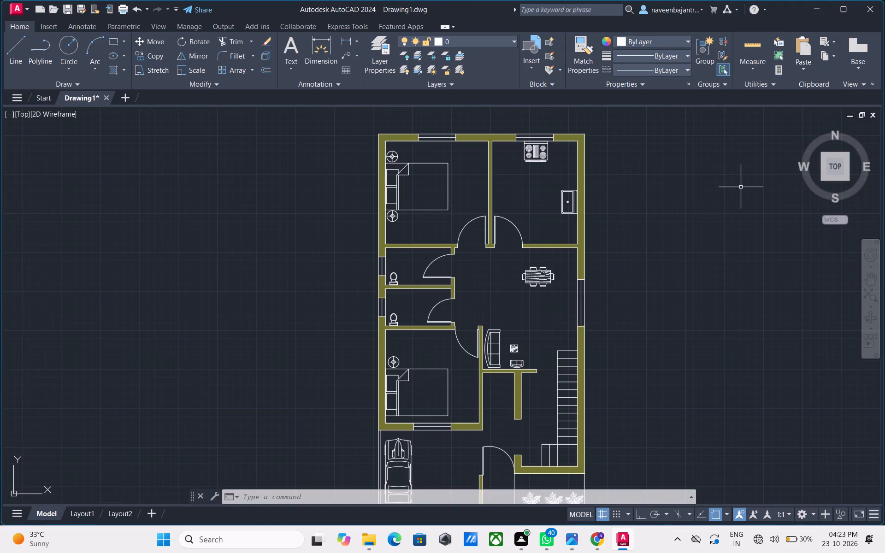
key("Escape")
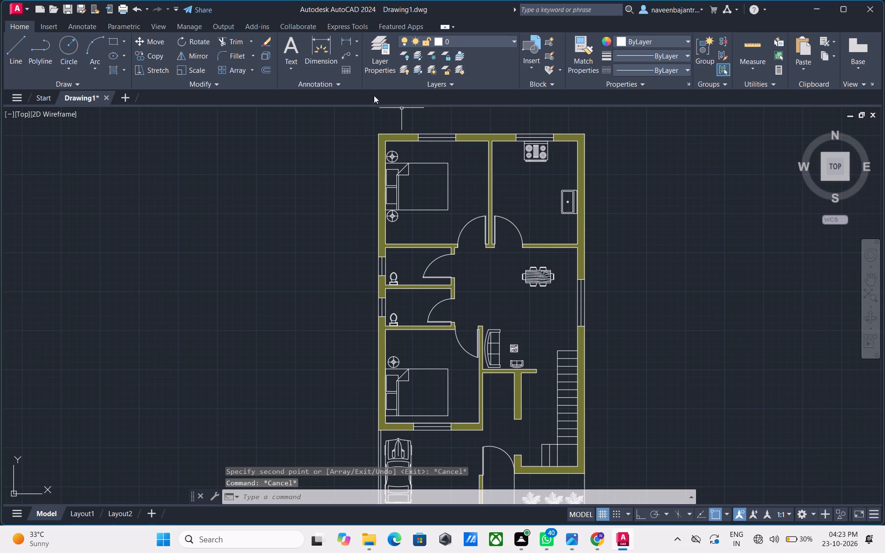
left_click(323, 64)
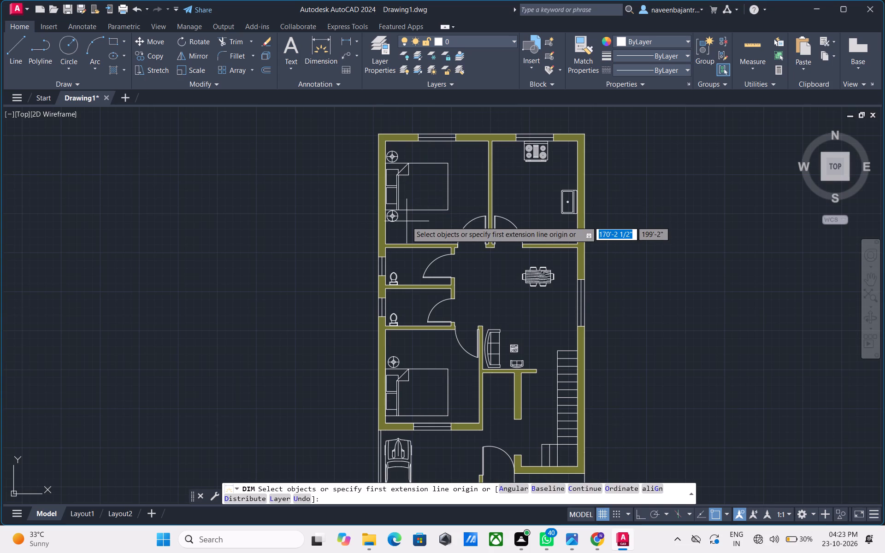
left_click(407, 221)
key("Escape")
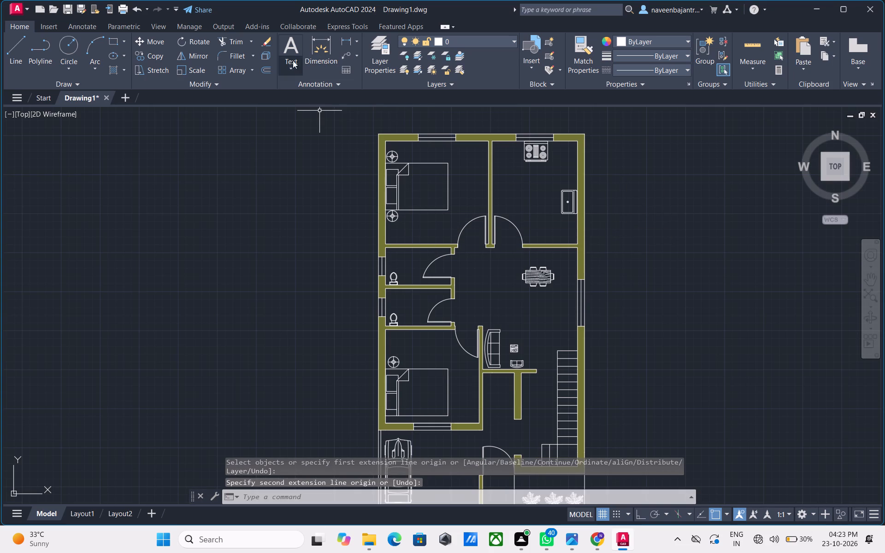
Place a multiline text label reading BEDROOM 1 at 7" height below the bed in the northwest bedroom.
left_click(293, 50)
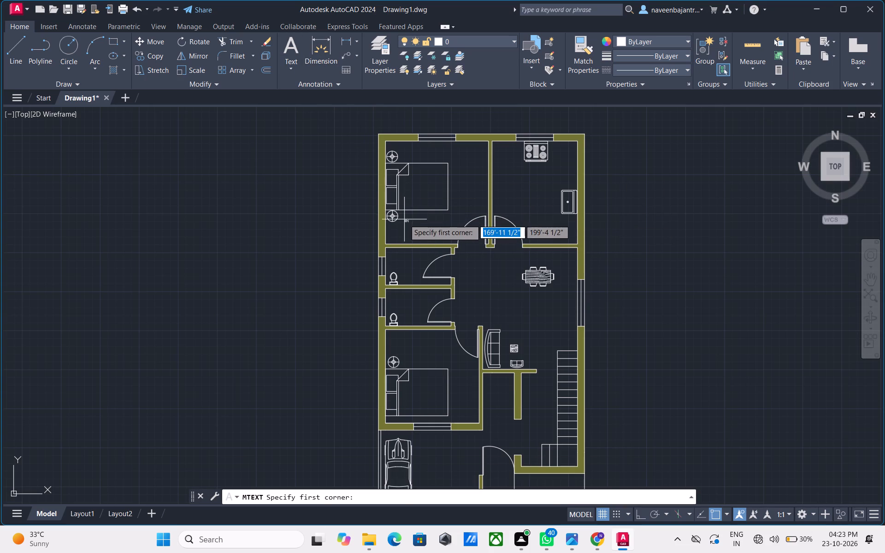
left_click(404, 219)
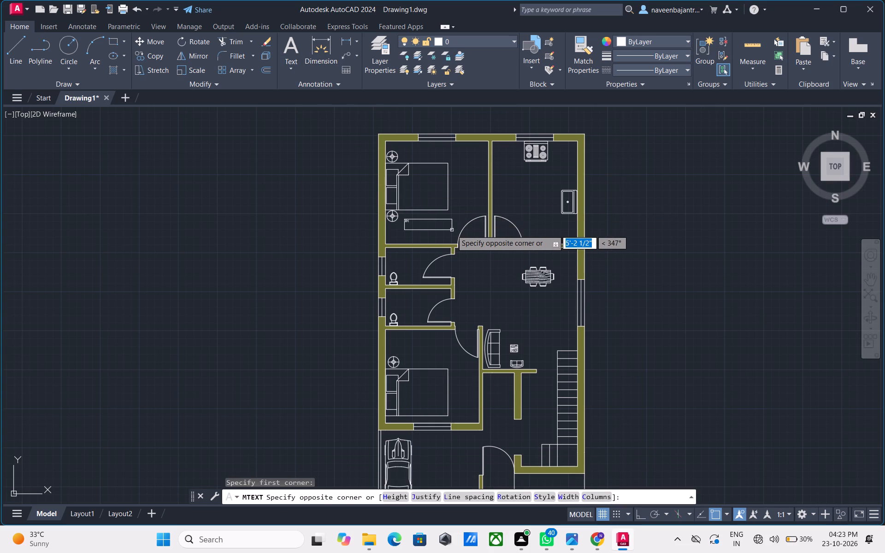
left_click(454, 234)
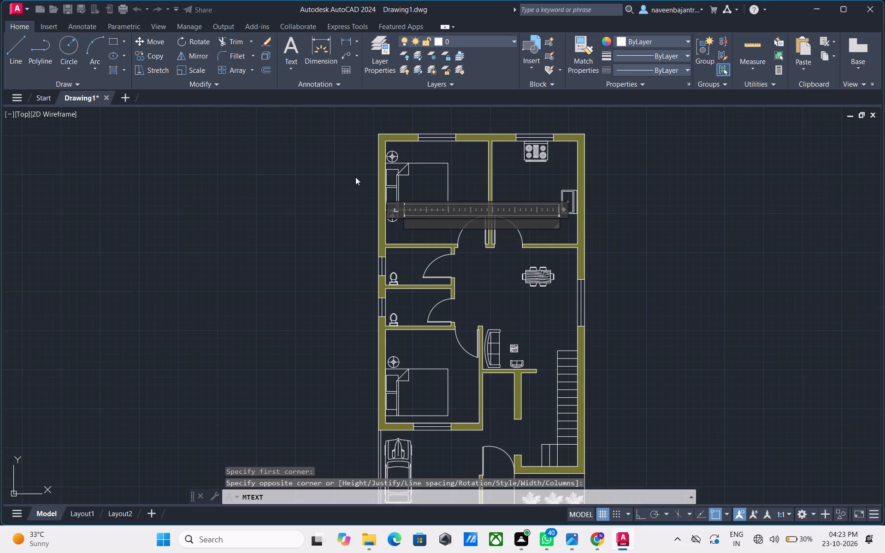
left_click(136, 58)
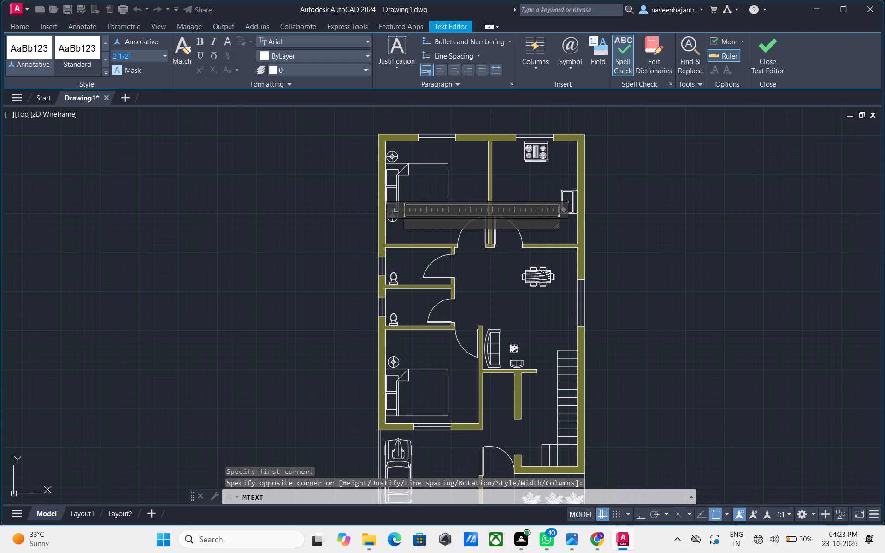
type("7\"")
key("Return")
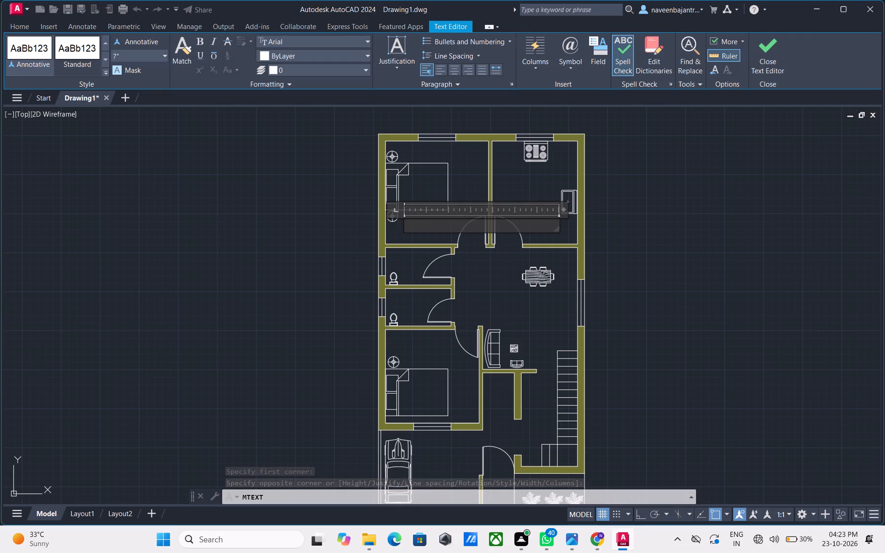
type("br")
key("BackSpace")
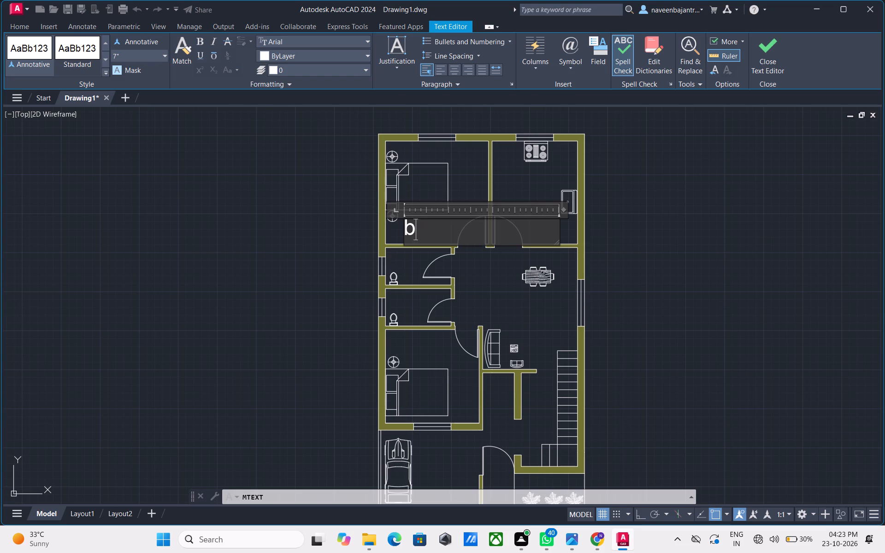
key("BackSpace")
type("BEDROOM")
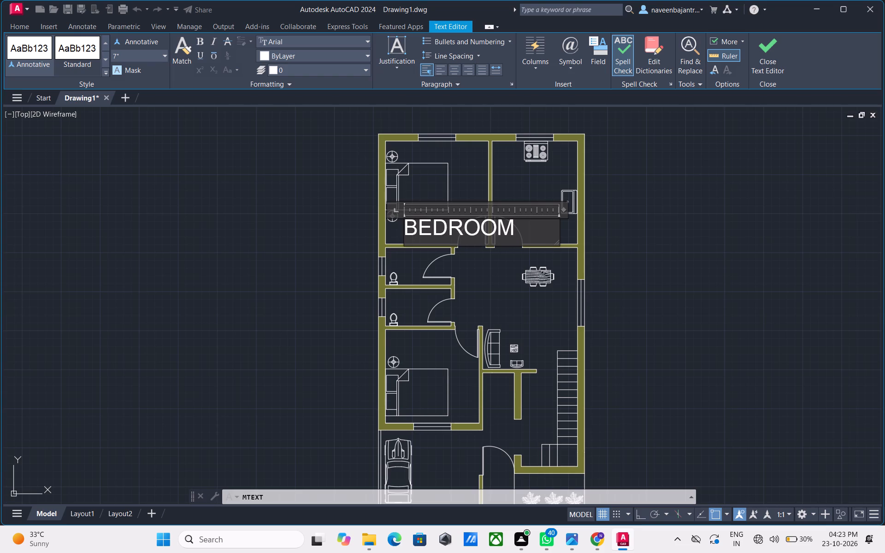
key("space")
type("1")
Add the room size 11'0"x11'0" as a second line under BEDROOM 1.
key("Return")
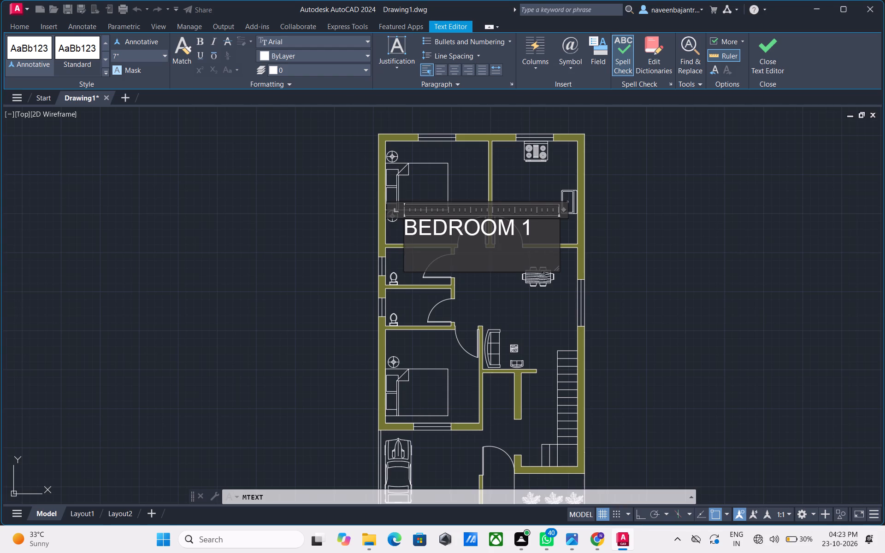
type("11")
type("'0")
key("shift+quotedbl")
key("x")
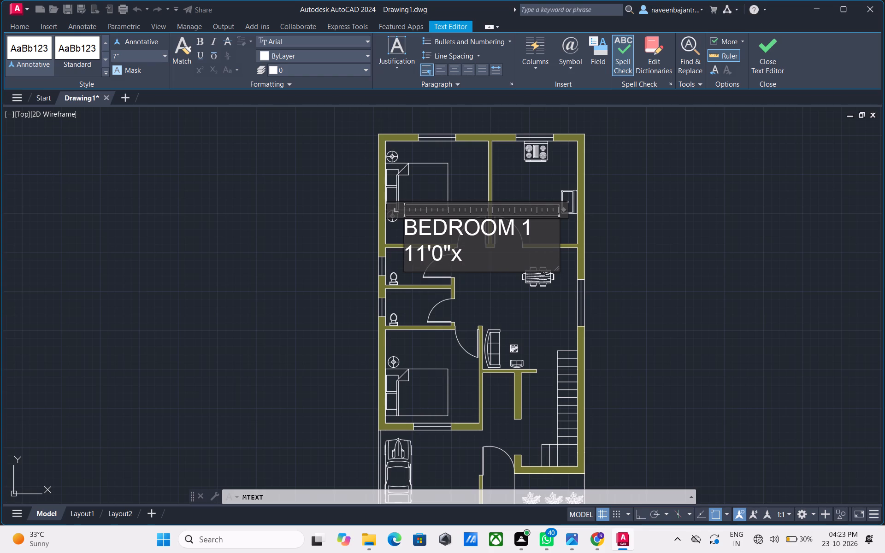
type("11'0")
key("shift+quotedbl")
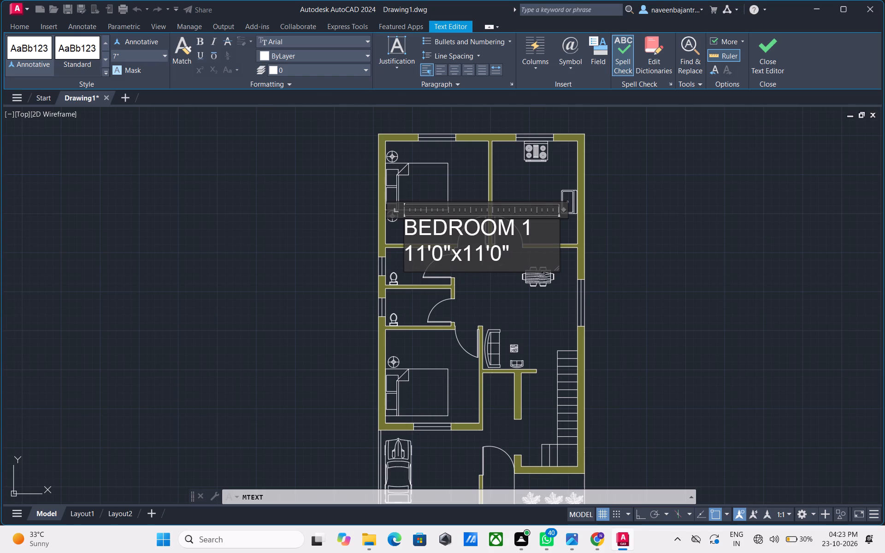
Centre both lines of the BEDROOM 1 label, make them bold and finish editing the text.
left_click_drag(509, 247, 461, 247)
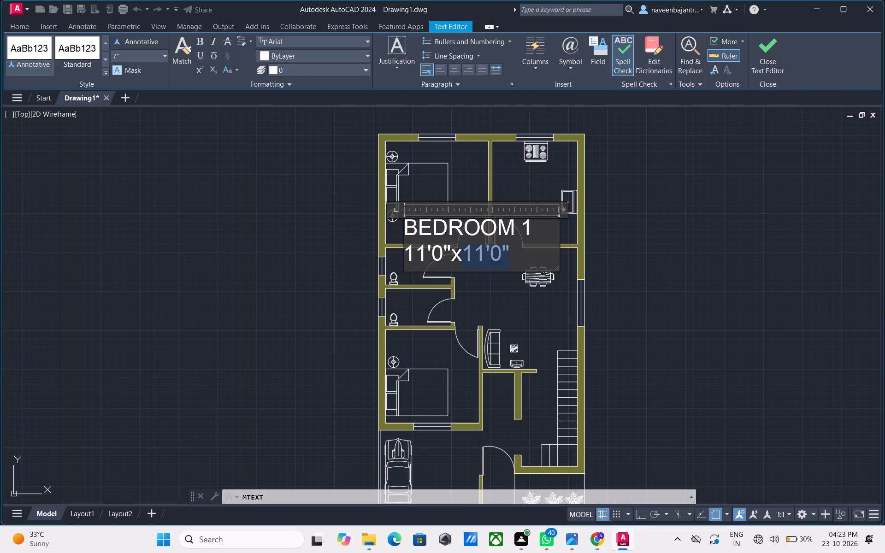
left_click_drag(461, 247, 388, 224)
left_click(456, 66)
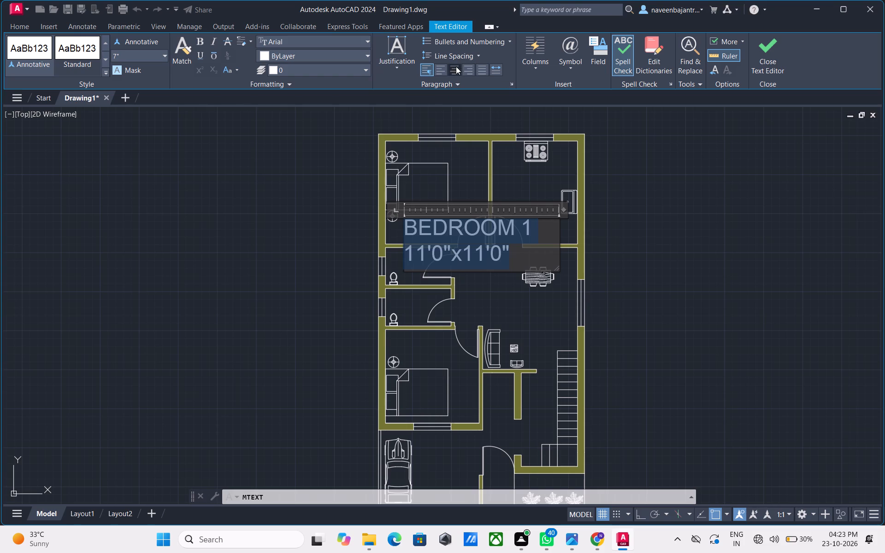
left_click(200, 39)
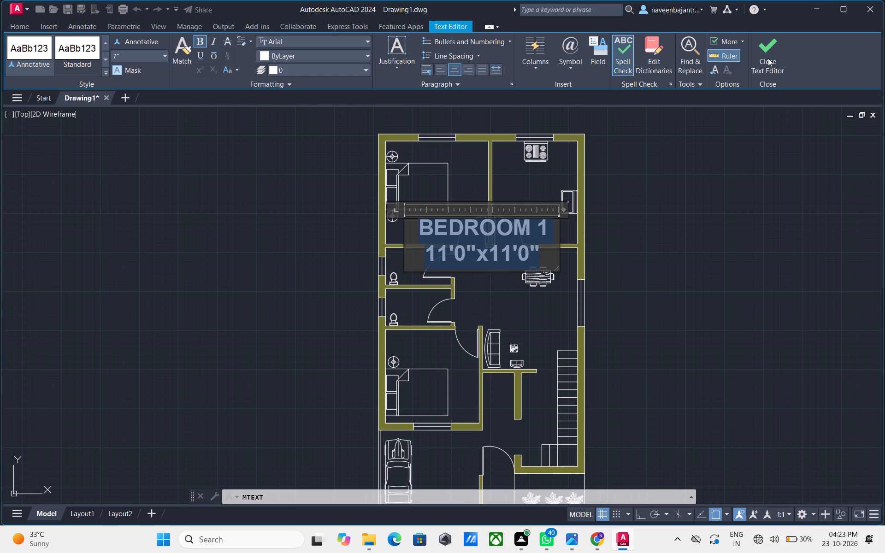
left_click(774, 57)
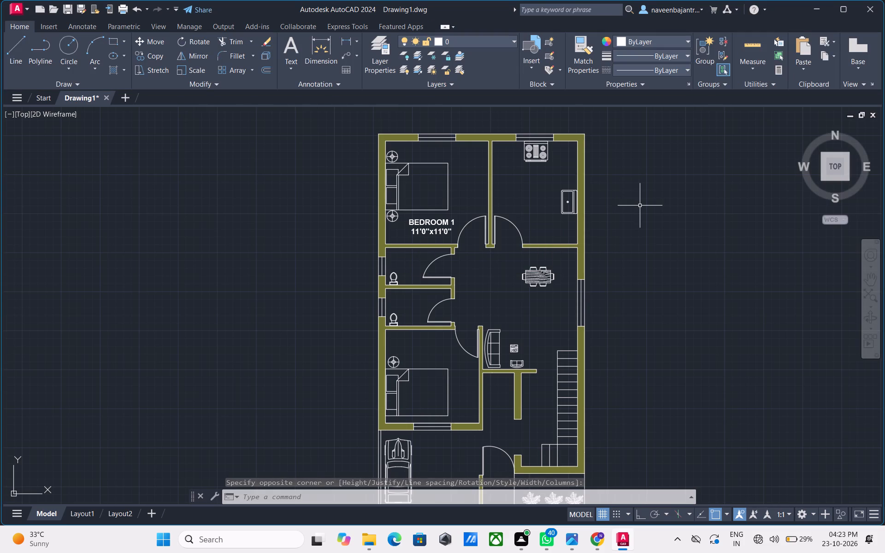
key("Escape")
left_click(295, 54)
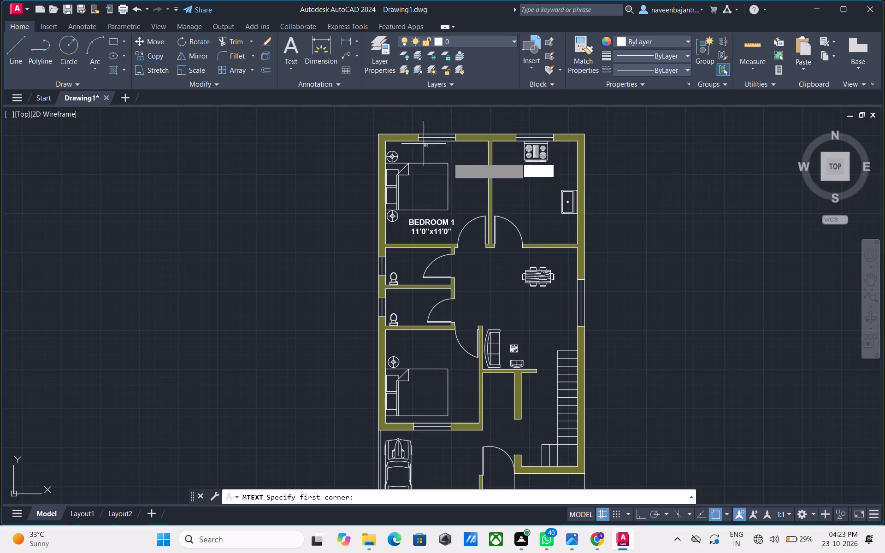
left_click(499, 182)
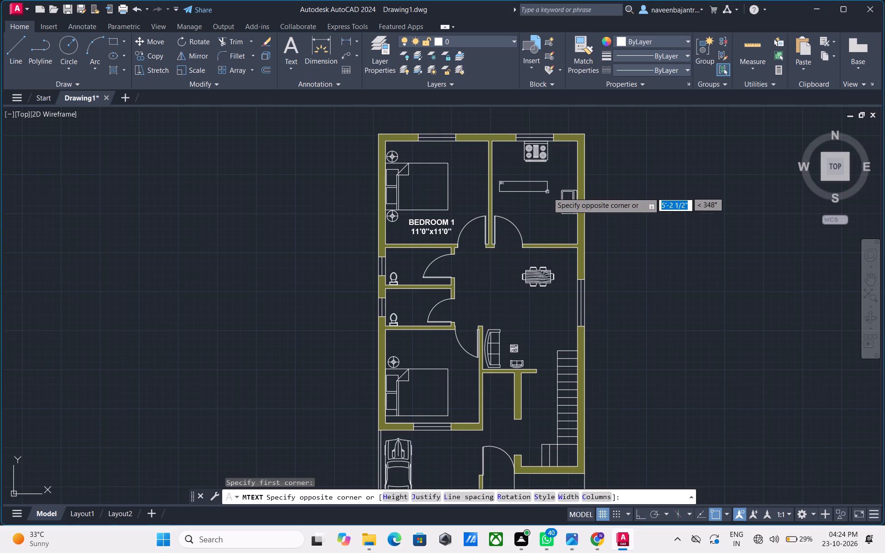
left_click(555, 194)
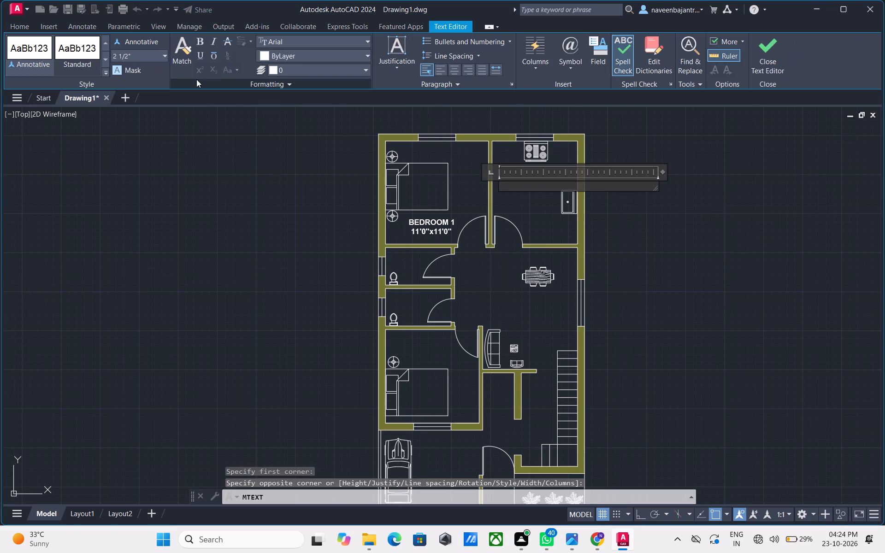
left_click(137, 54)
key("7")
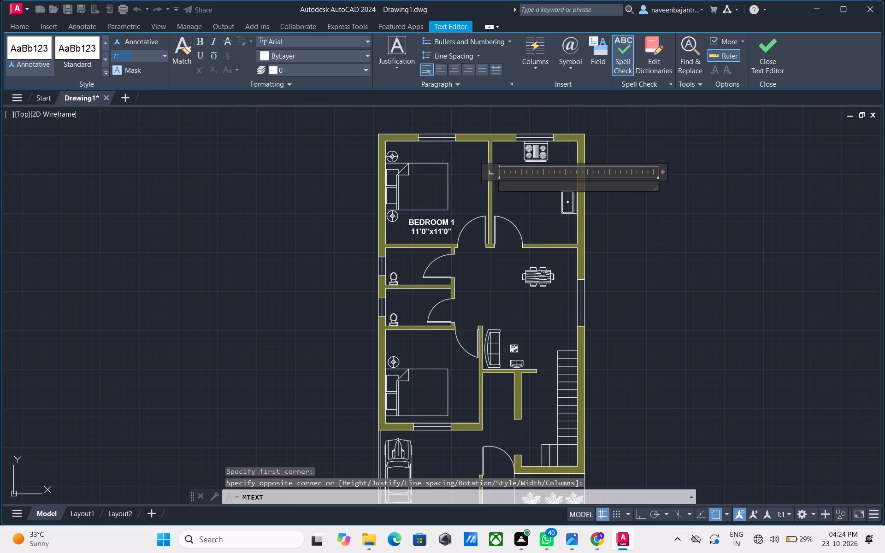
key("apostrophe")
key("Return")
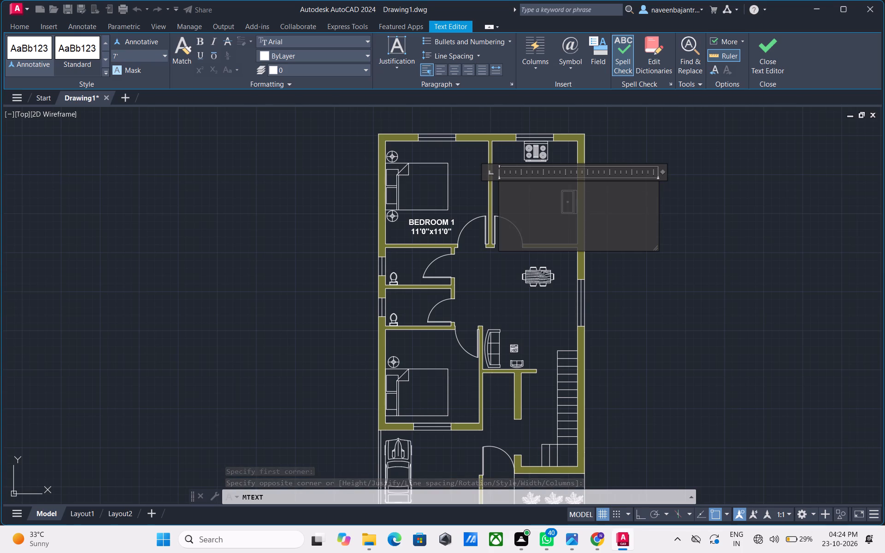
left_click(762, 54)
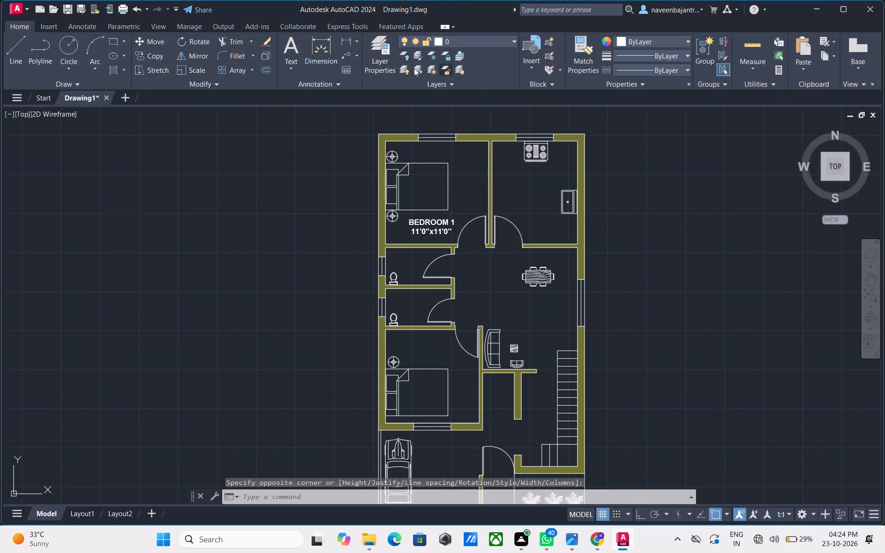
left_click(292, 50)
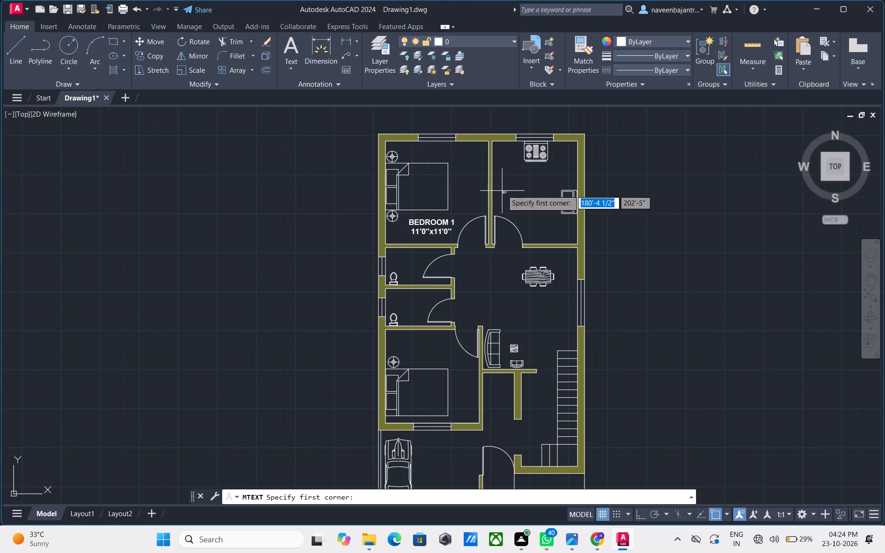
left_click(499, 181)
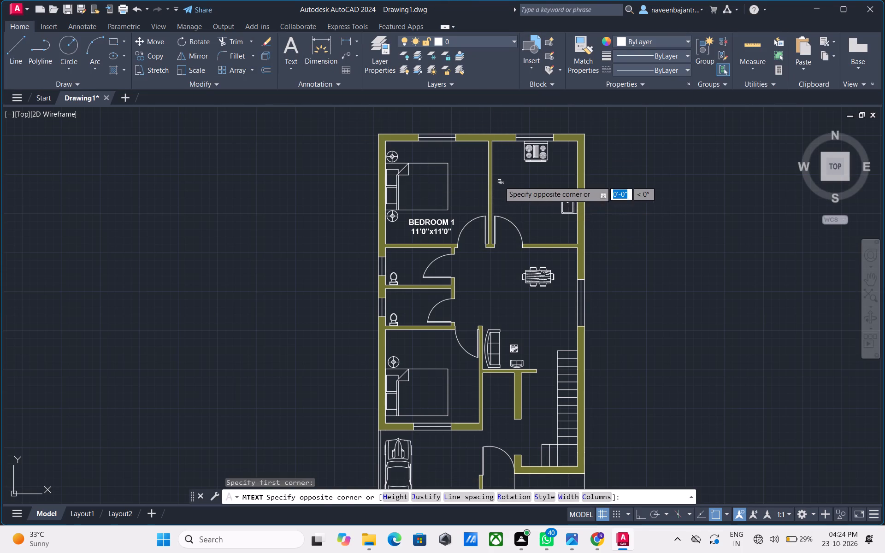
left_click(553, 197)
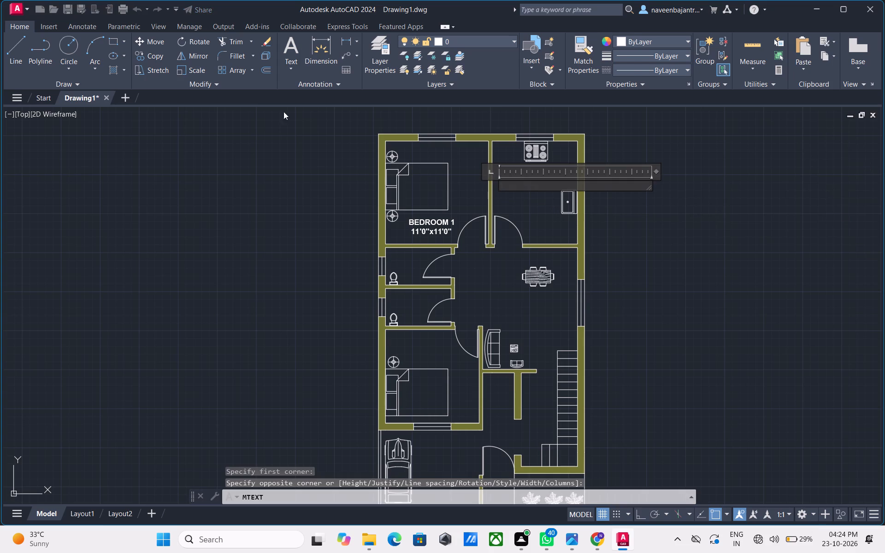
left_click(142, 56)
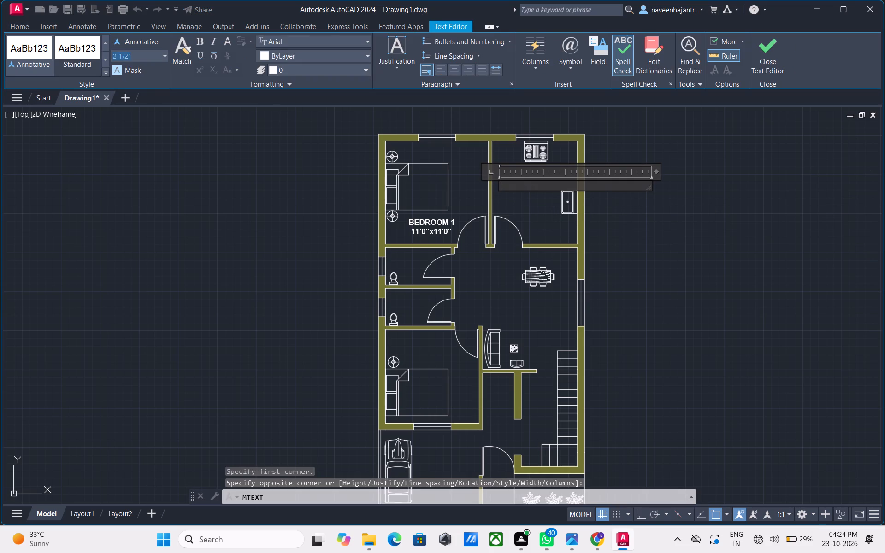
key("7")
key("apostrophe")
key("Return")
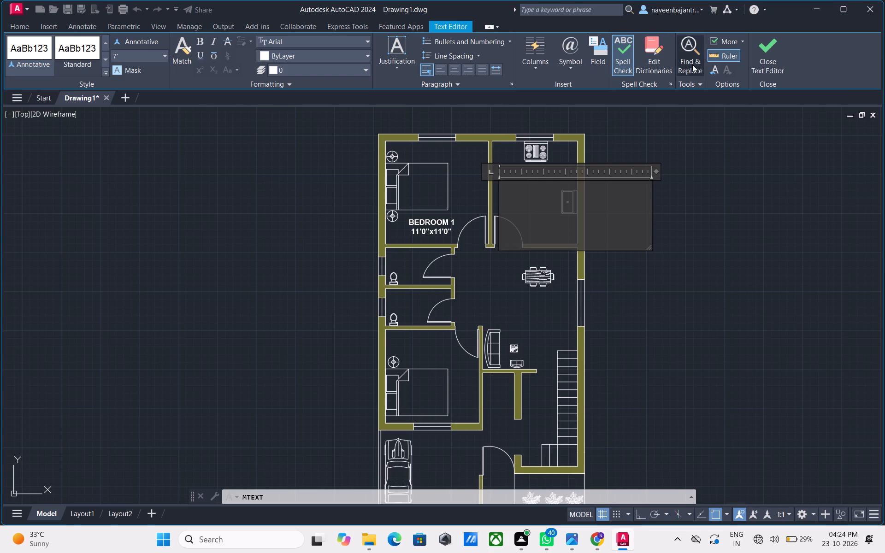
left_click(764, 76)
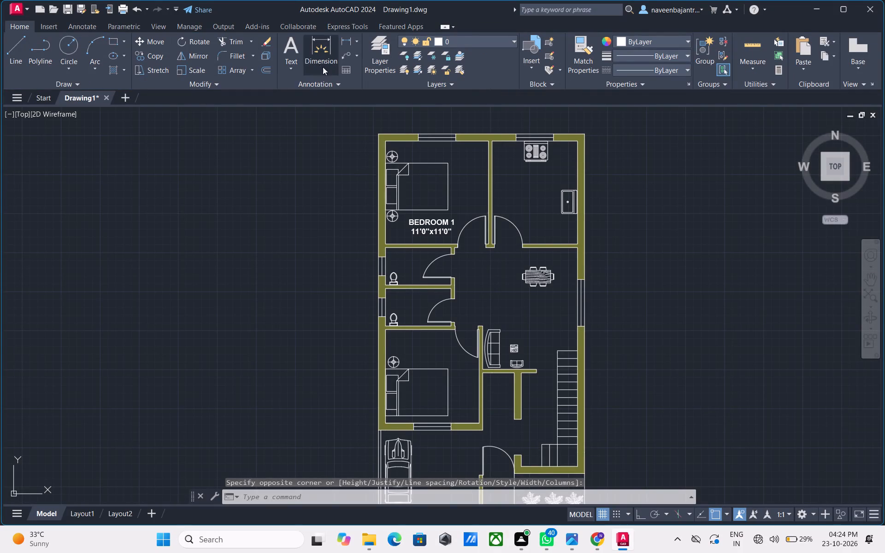
Place a multiline text label reading KITCHEN at 7" height in the northeast room, between the stove and the sink.
left_click(294, 52)
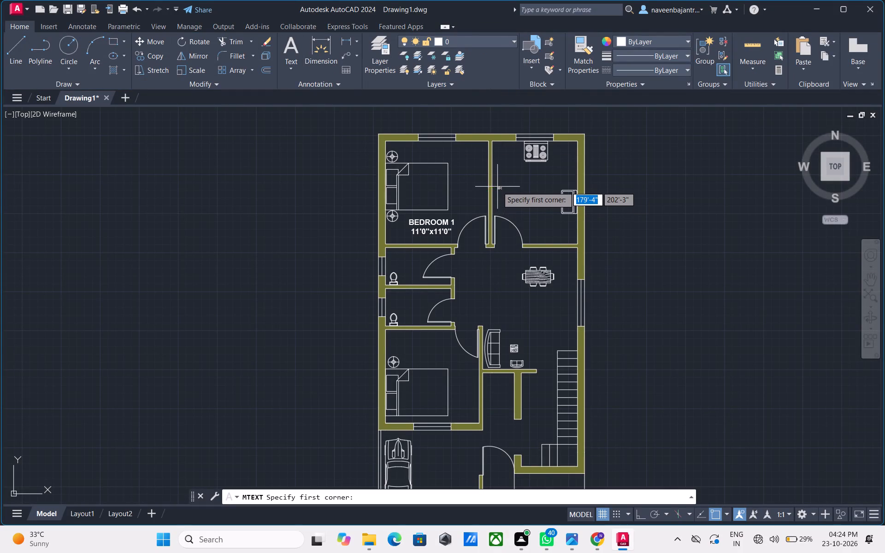
left_click(499, 178)
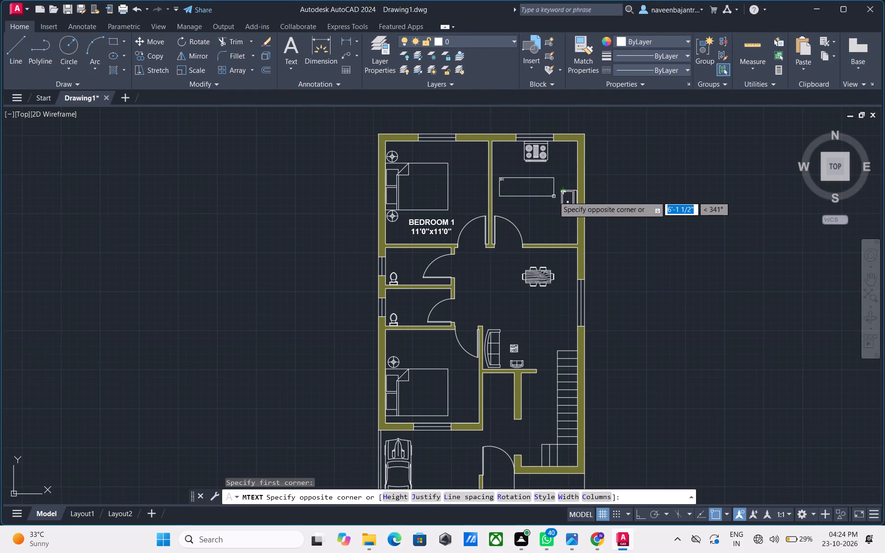
left_click(554, 196)
left_click(153, 53)
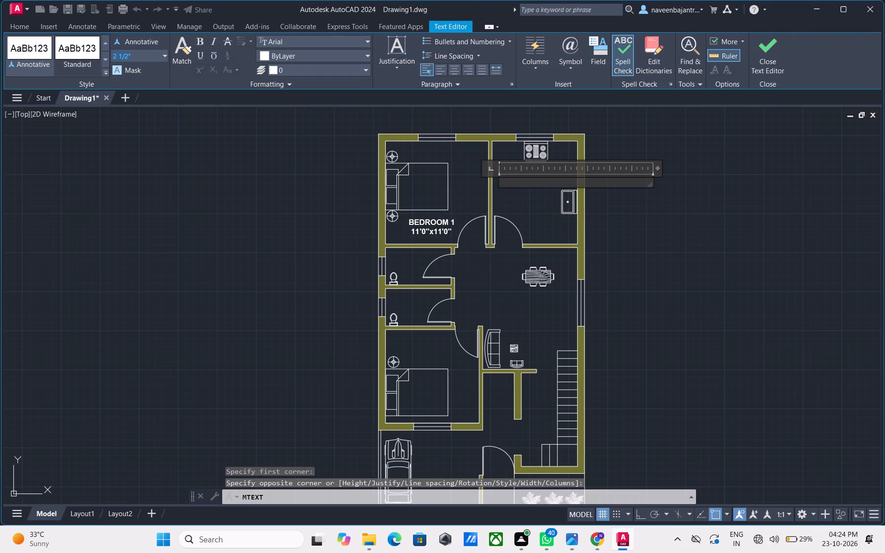
type("7\"")
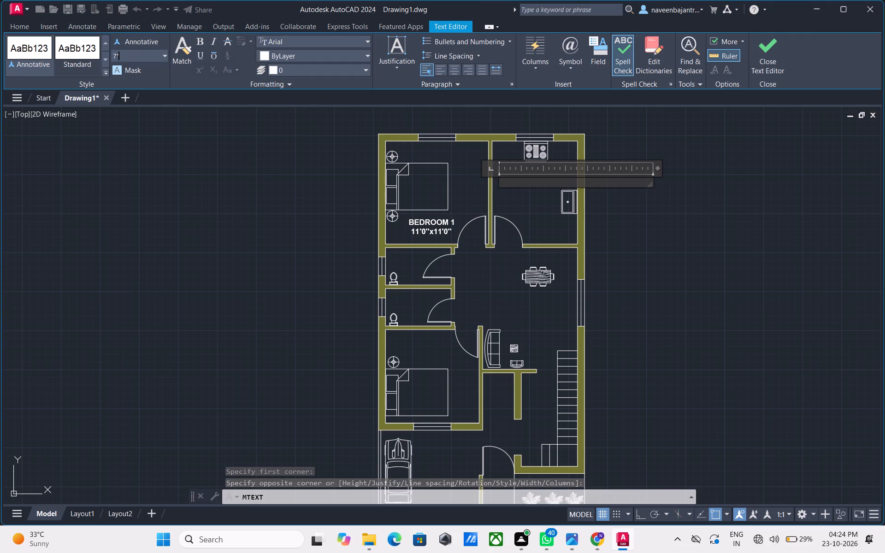
key("Return")
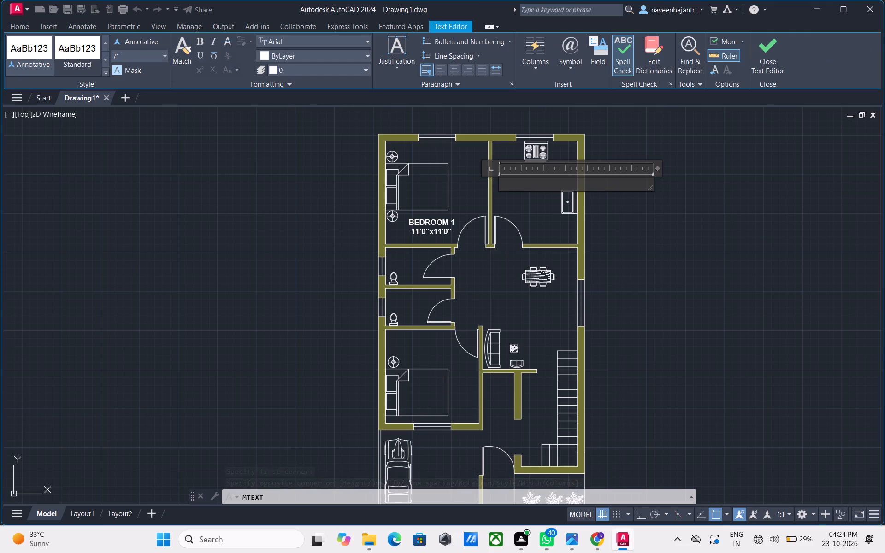
type("KITCHEN")
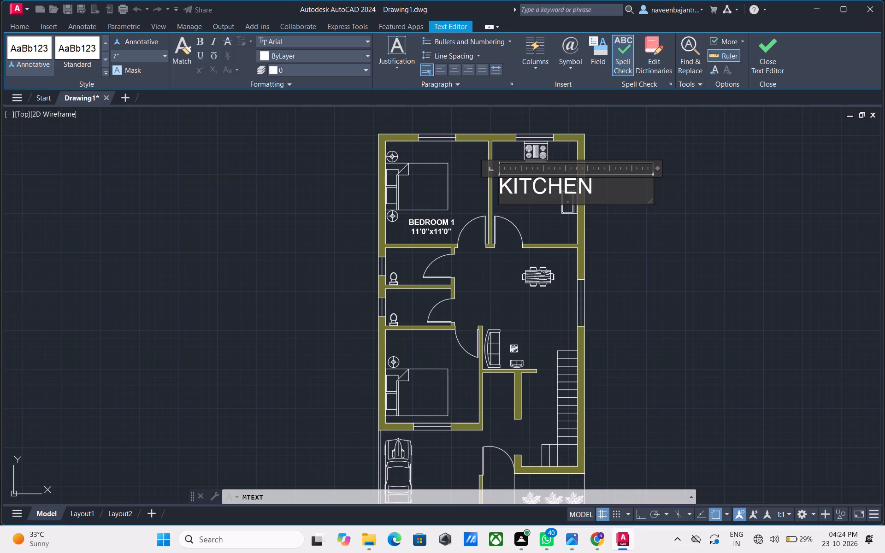
Add the room size 8'0"x9'0" as a second line under KITCHEN.
key("Return")
type("8'0")
key("shift+quotedbl")
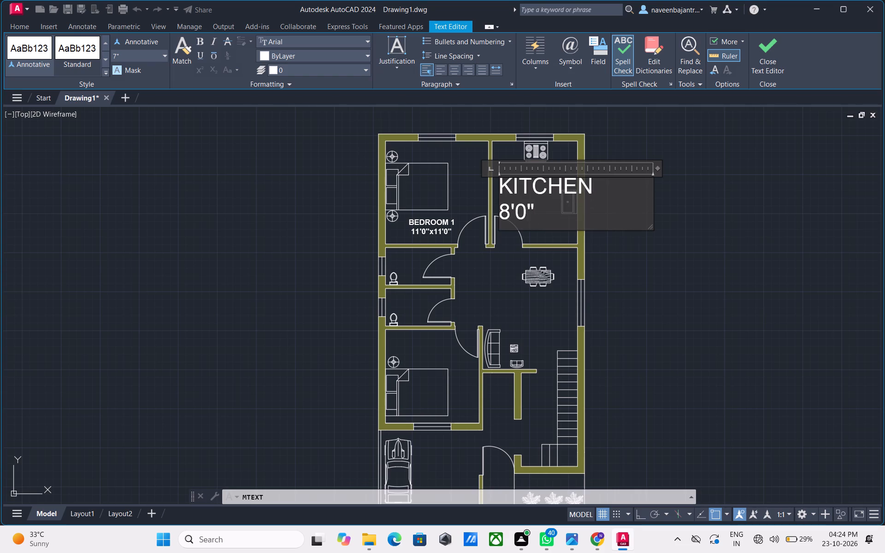
key("x")
type("9'0")
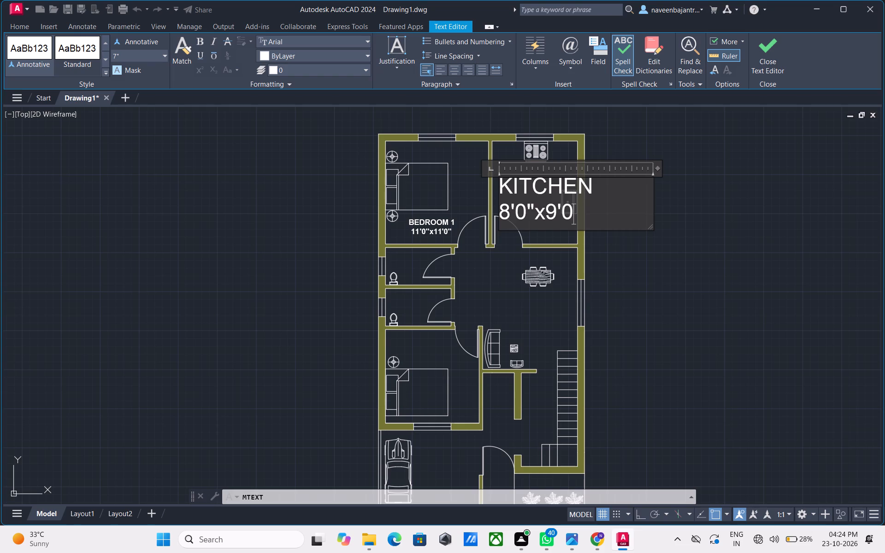
key("shift+quotedbl")
Centre both lines of the KITCHEN label, make them bold and finish editing the text.
left_click_drag(587, 212, 533, 197)
left_click_drag(533, 197, 488, 185)
left_click(453, 67)
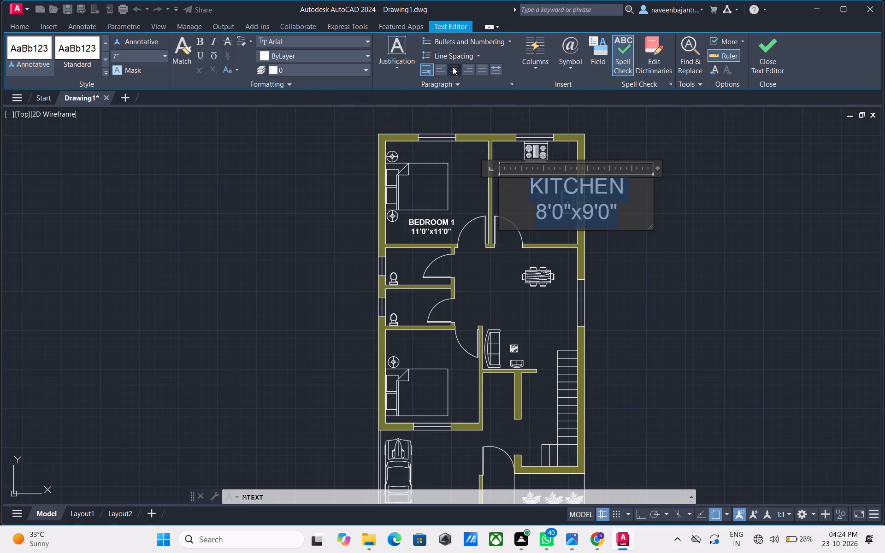
left_click(206, 45)
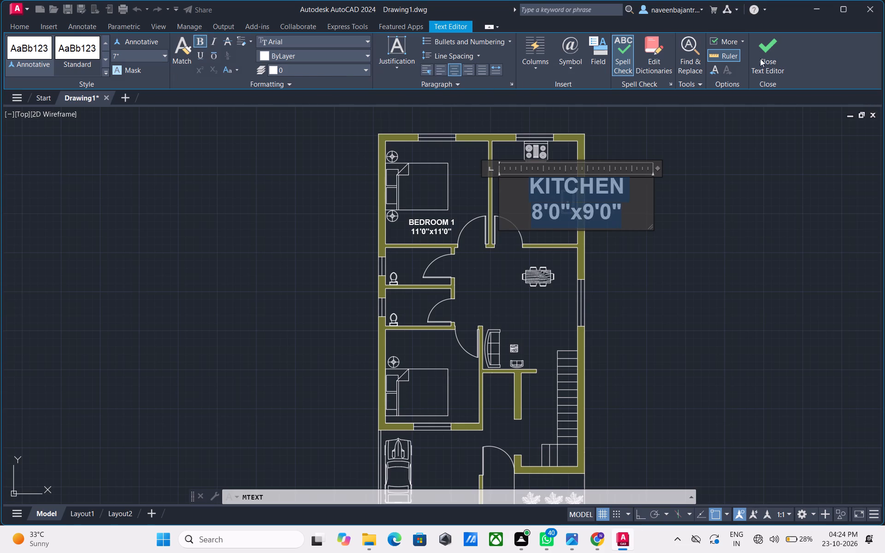
left_click(762, 59)
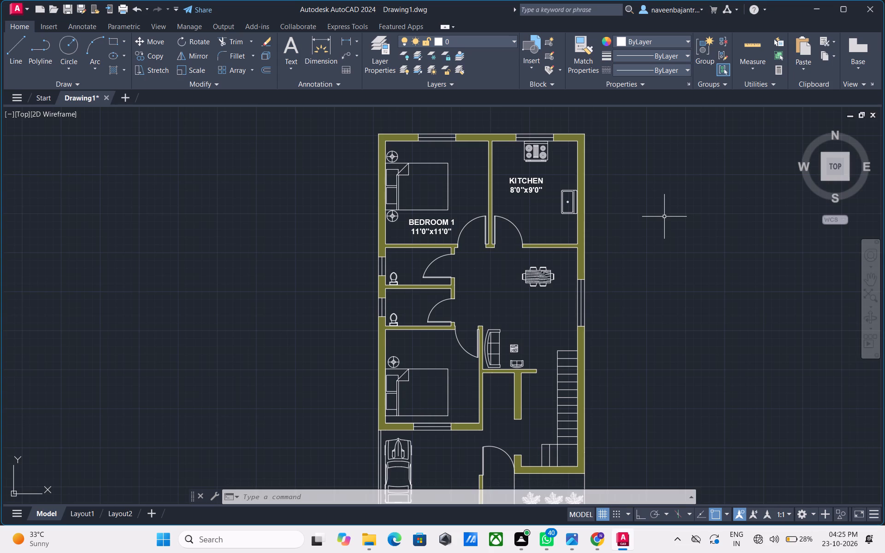
Place a multiline text label reading LIVING/DINNING at 7" height between the dining table and the sofa set.
left_click(294, 47)
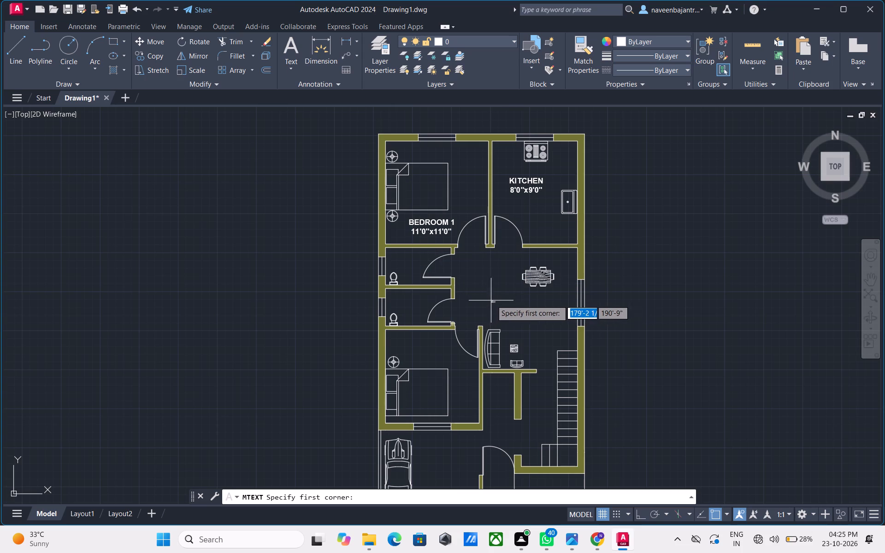
left_click(492, 300)
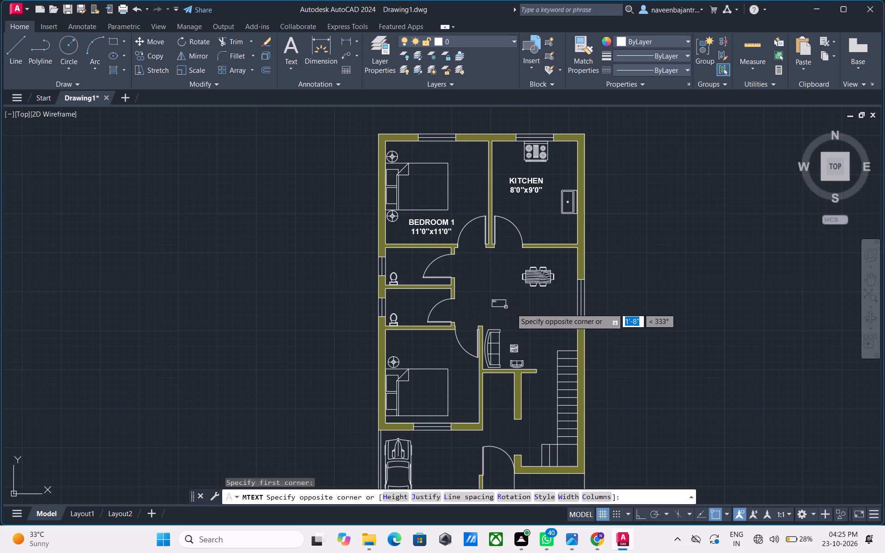
left_click(554, 317)
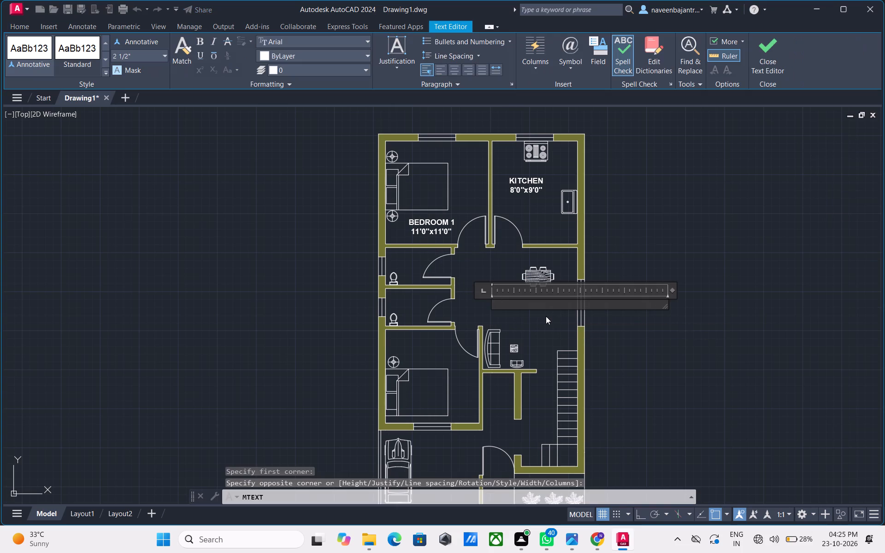
left_click(152, 58)
type("7\"")
key("Return")
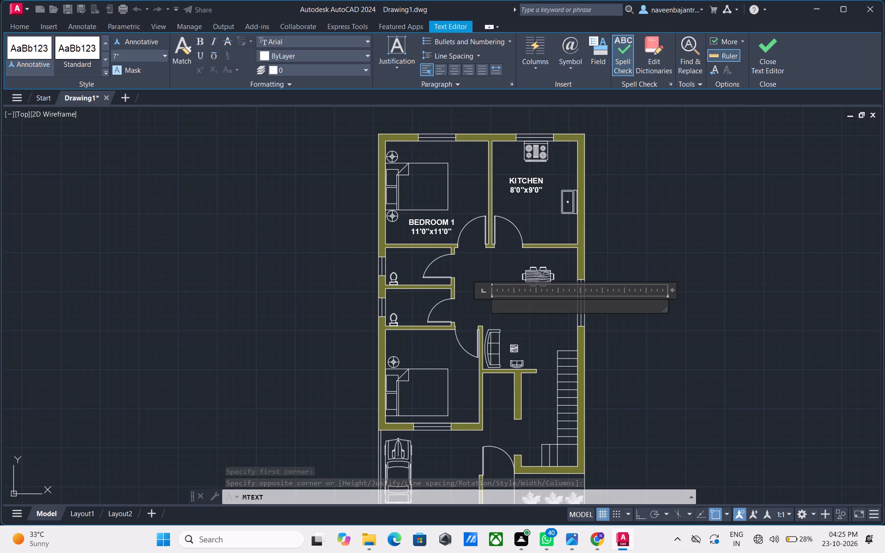
type("LIVIN")
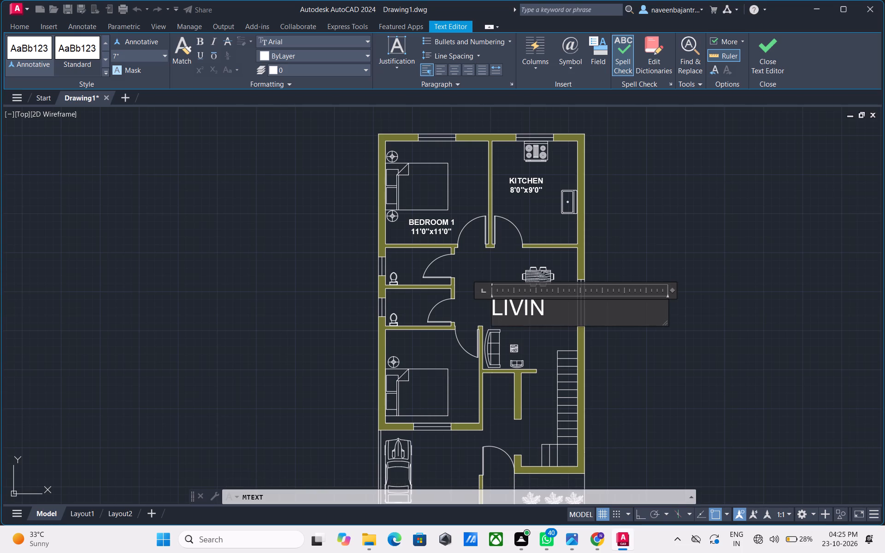
key("g")
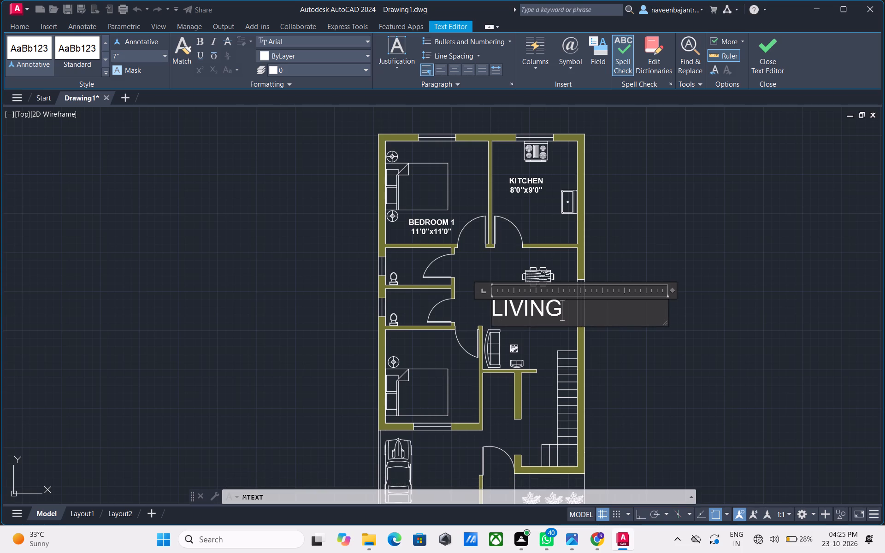
key("slash")
type("DINNING")
Add the room size 11'0"x13'0" as a second line under LIVING/DINNING.
key("Return")
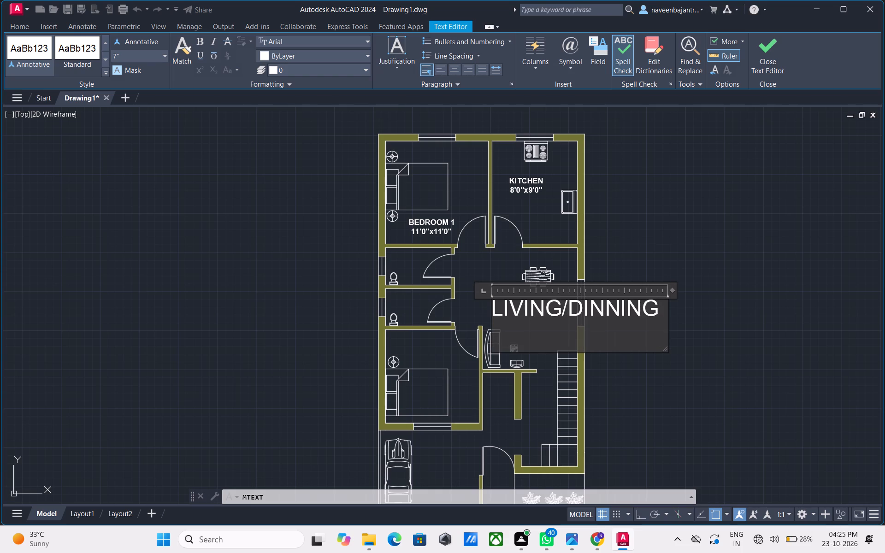
type("11'")
key("0")
key("shift+quotedbl")
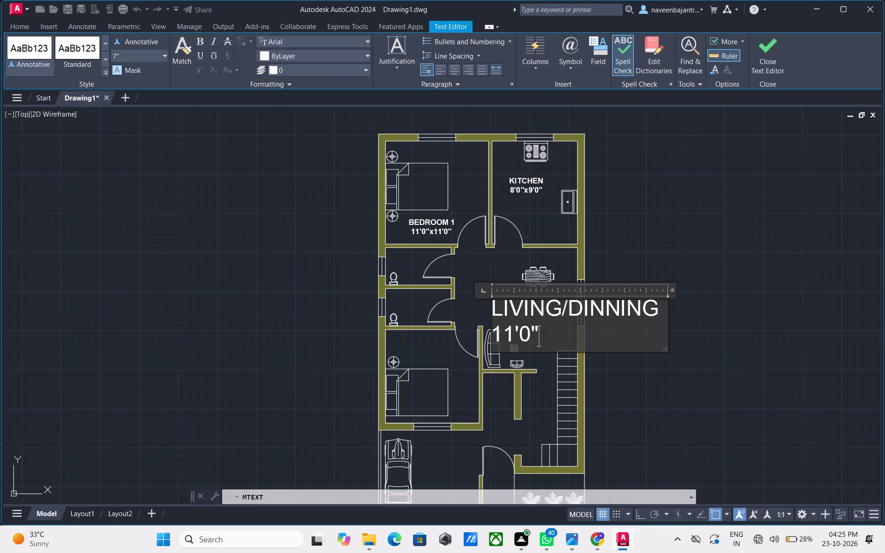
key("x")
type("13")
type("'0")
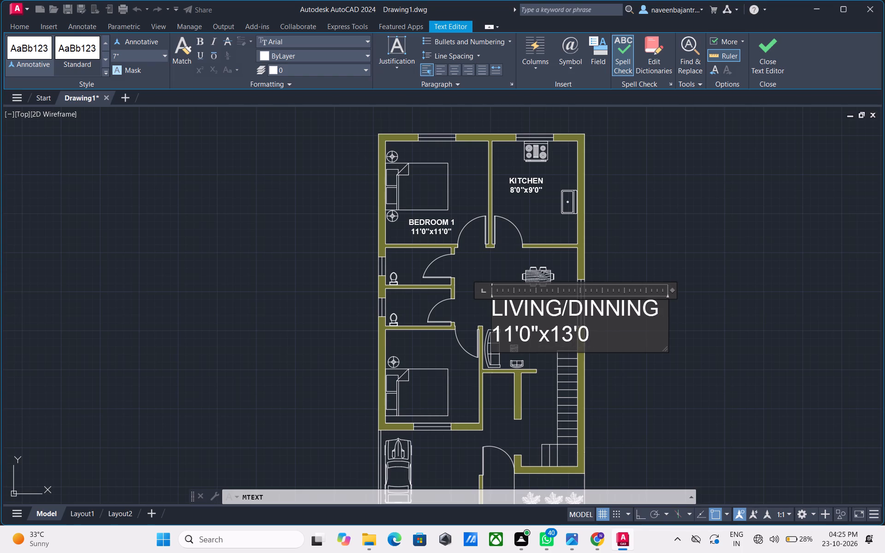
key("shift+quotedbl")
Centre both lines of the LIVING/DINNING label, make them bold and finish editing the text.
left_click_drag(618, 336, 493, 303)
left_click(456, 69)
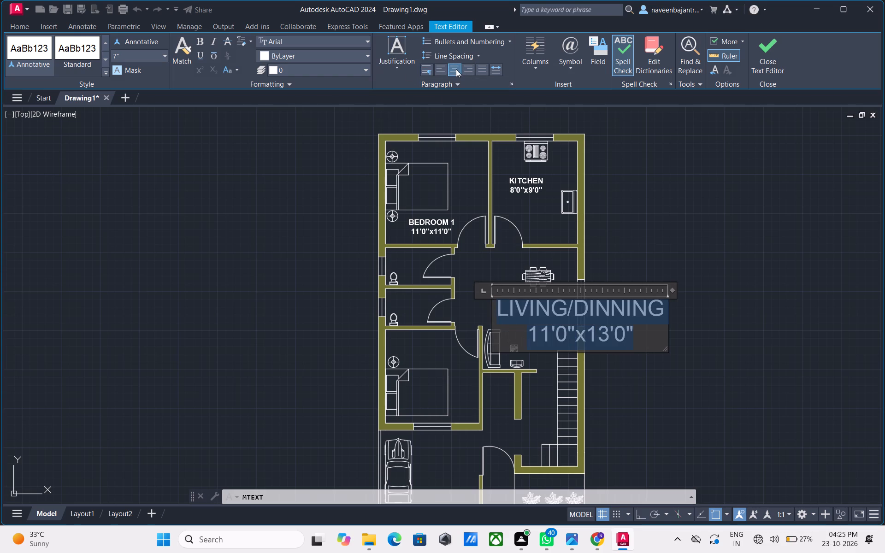
left_click(199, 41)
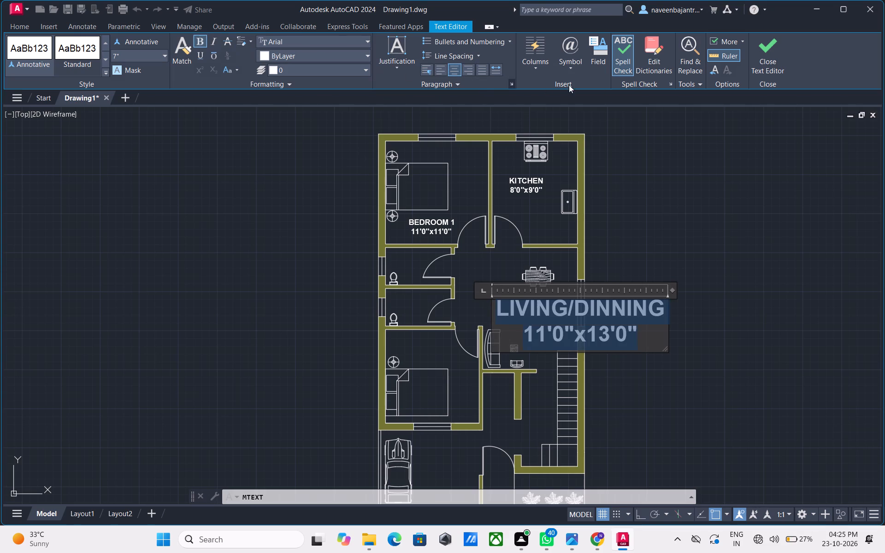
left_click(758, 61)
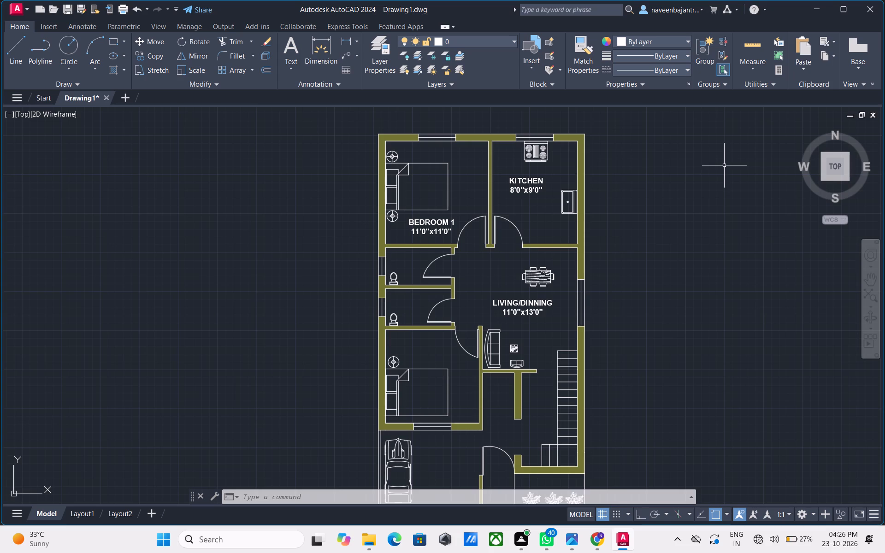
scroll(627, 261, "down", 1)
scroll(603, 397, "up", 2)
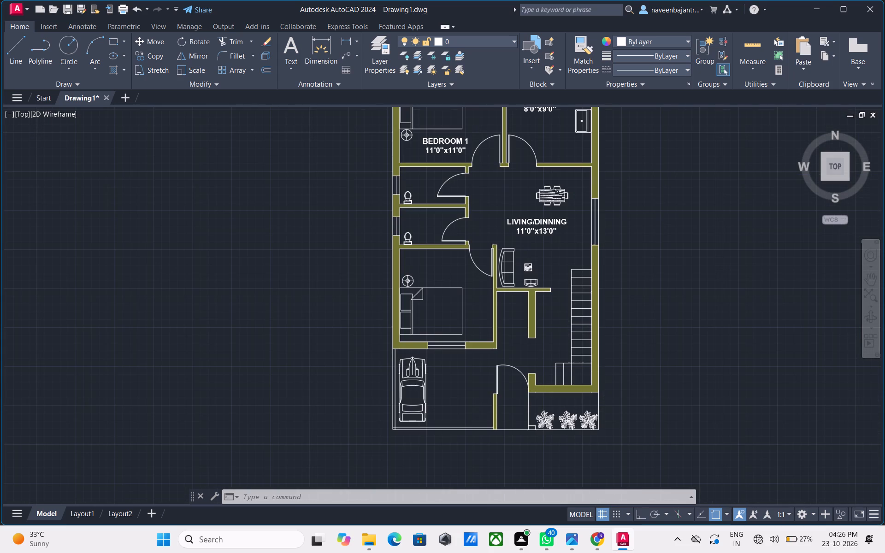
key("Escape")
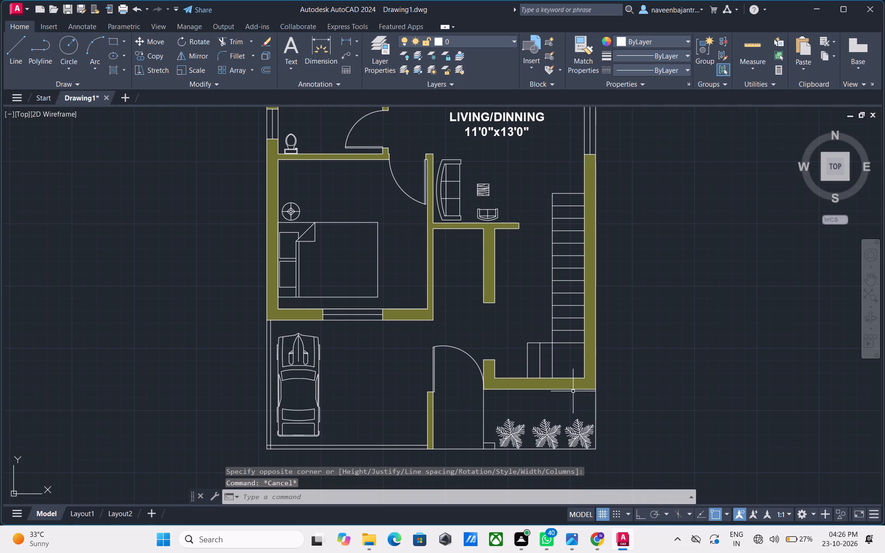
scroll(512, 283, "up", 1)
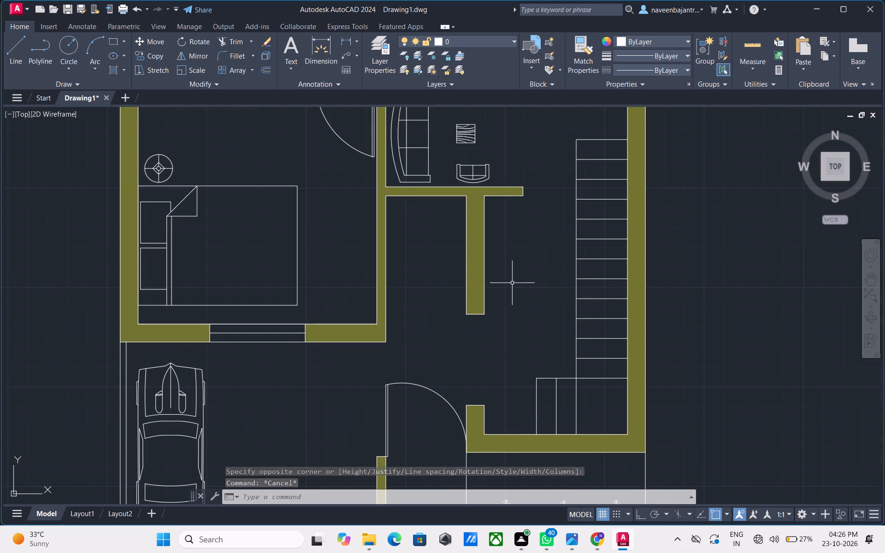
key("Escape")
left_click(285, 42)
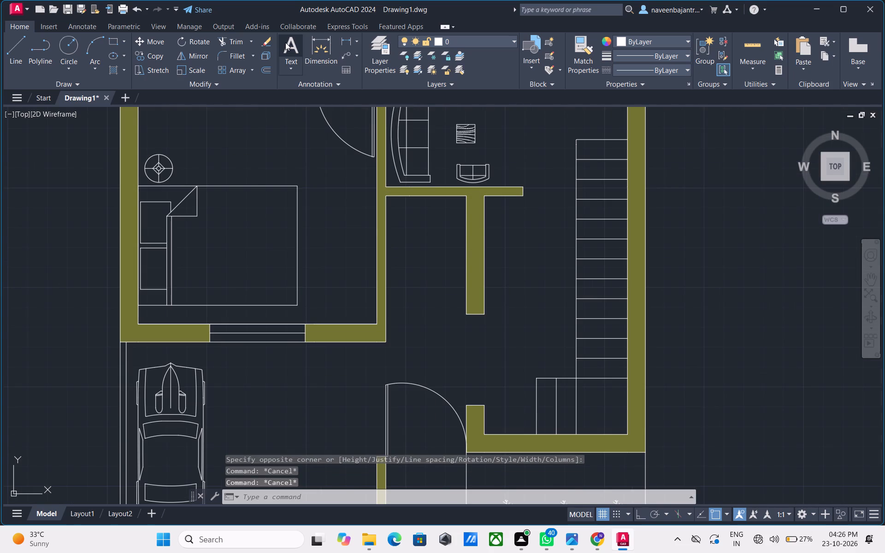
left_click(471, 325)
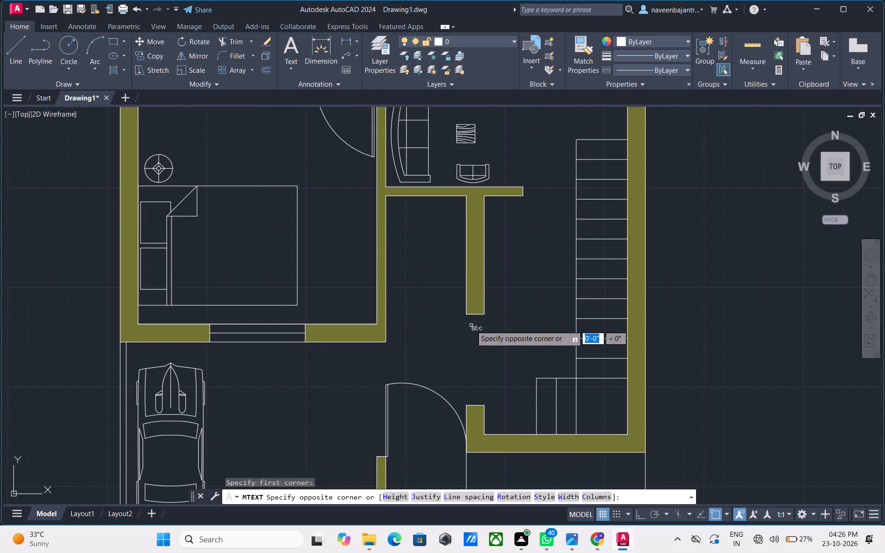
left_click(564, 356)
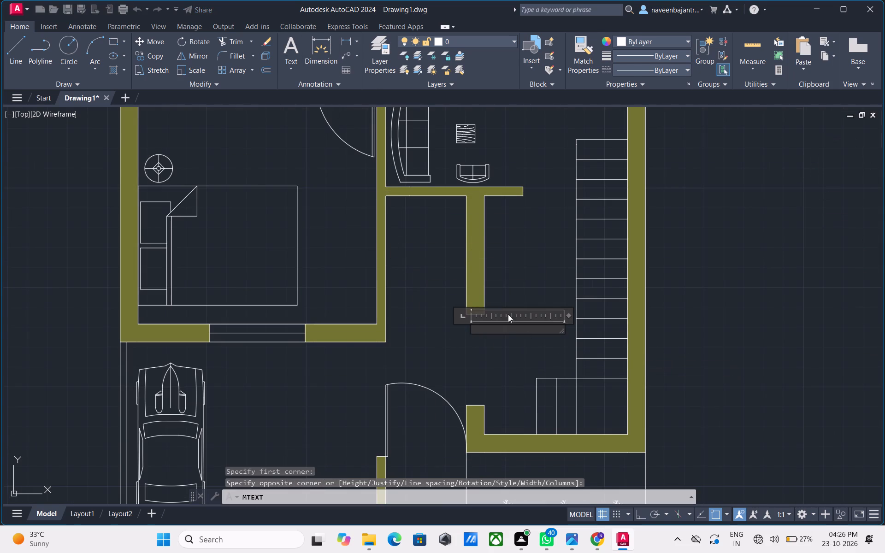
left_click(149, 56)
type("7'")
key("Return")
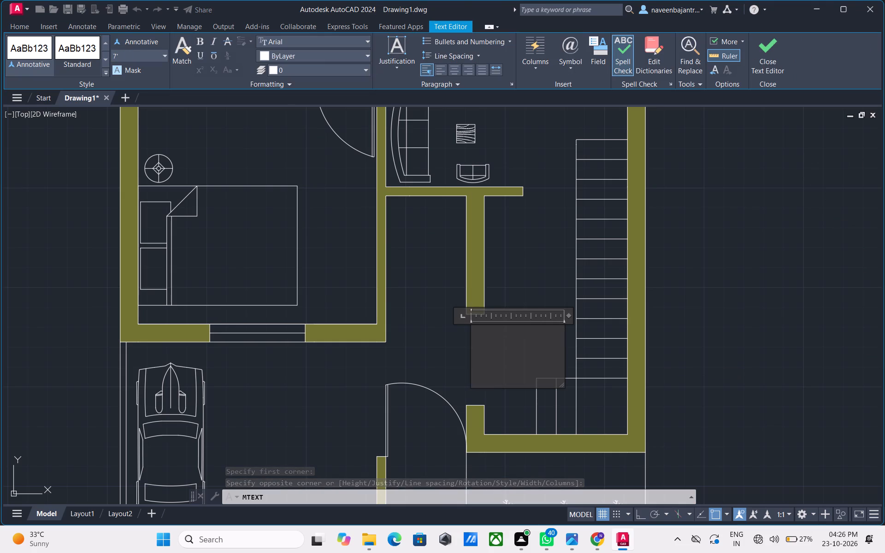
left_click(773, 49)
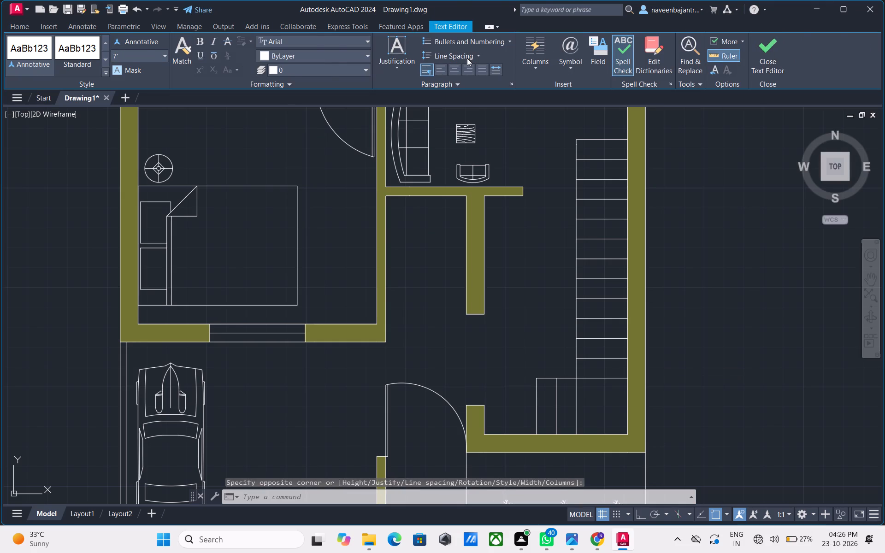
Place a multiline text label reading STAIRCASE at 7" height beside the stair treads, just below the short inner wall.
left_click(298, 50)
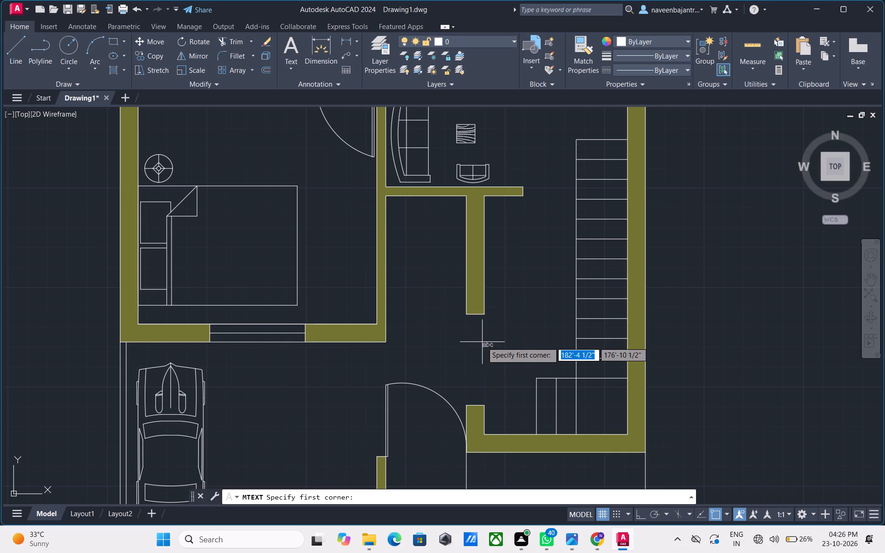
left_click(473, 328)
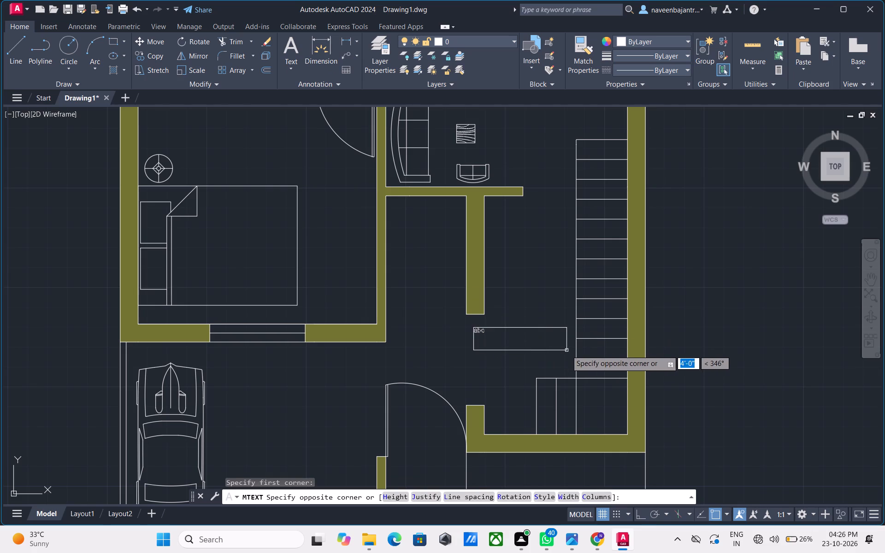
left_click(566, 350)
left_click(140, 51)
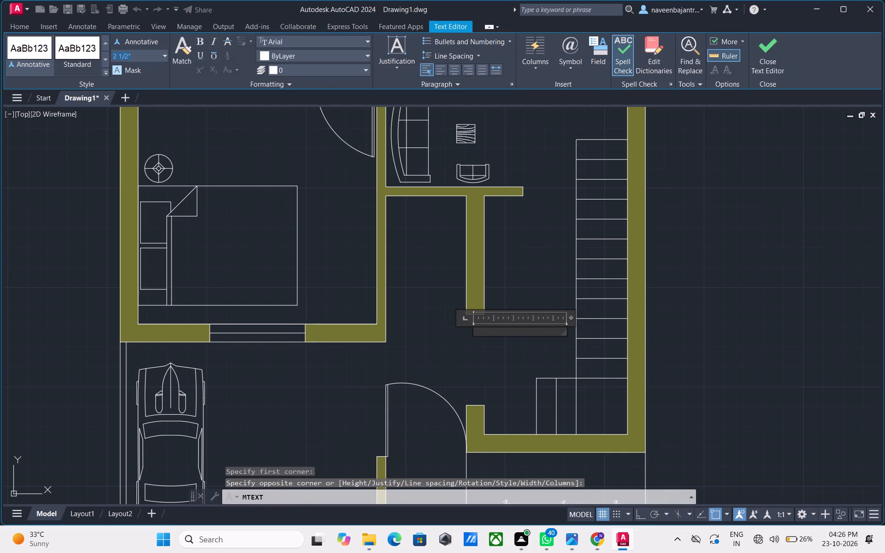
type("7\"")
key("Return")
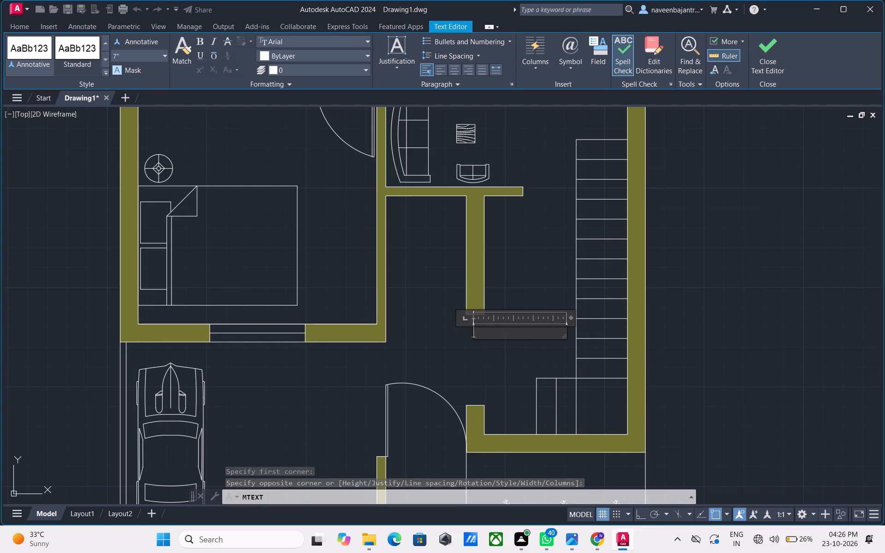
type("STAIRCASE")
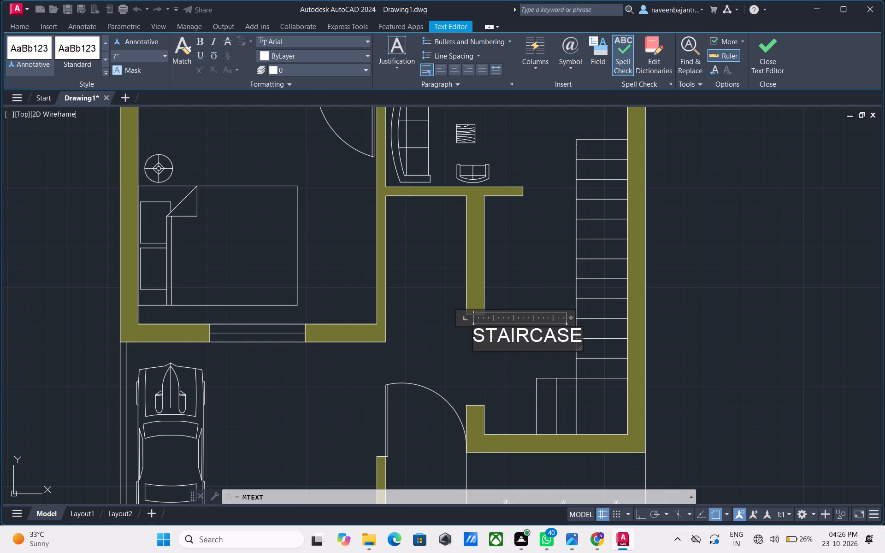
Add the size 6'0"x10'0" as a second line under STAIRCASE.
key("Return")
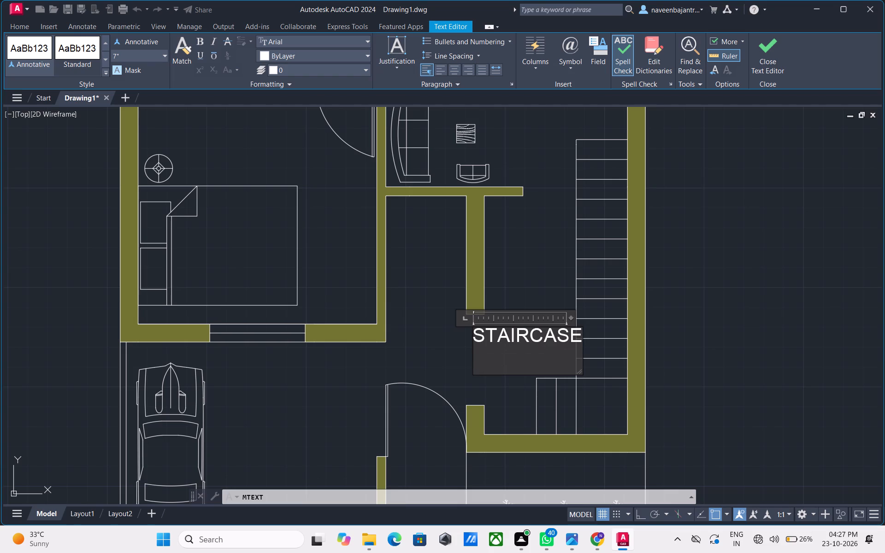
type("6'0")
key("shift+quotedbl")
key("x")
type("10'")
key("0")
key("shift+quotedbl")
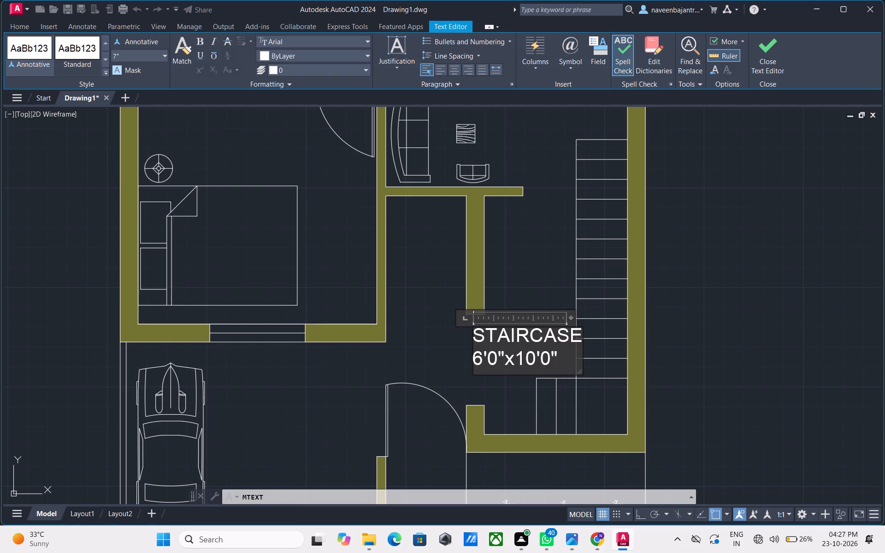
Centre both lines of the STAIRCASE label, make them bold and finish editing the text.
left_click_drag(559, 355, 466, 341)
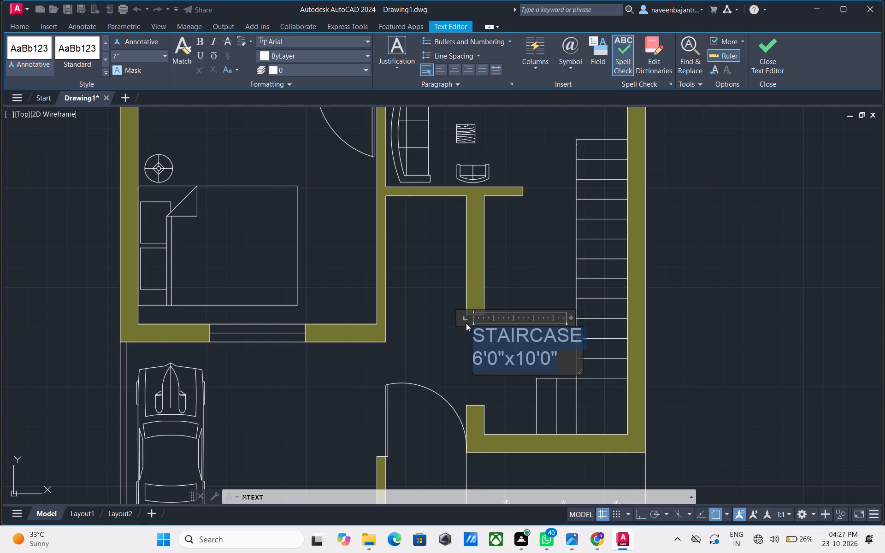
left_click(456, 72)
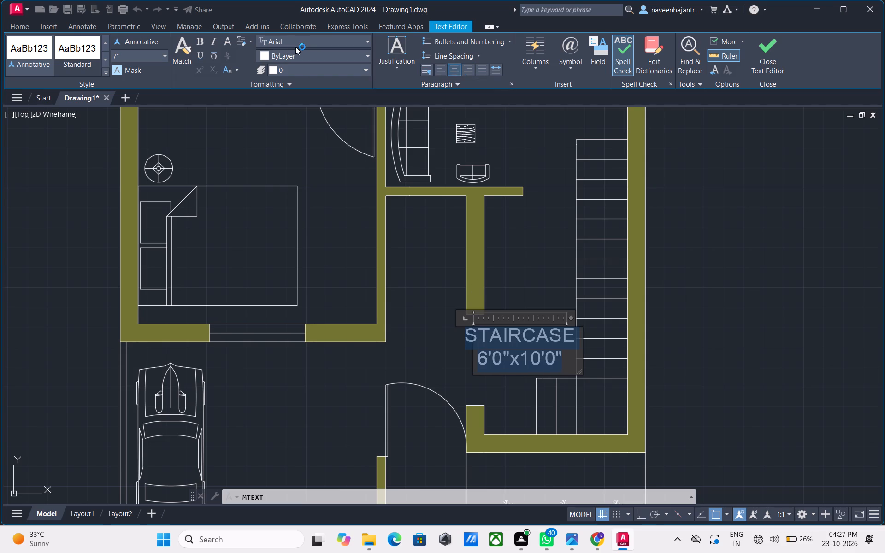
left_click(201, 41)
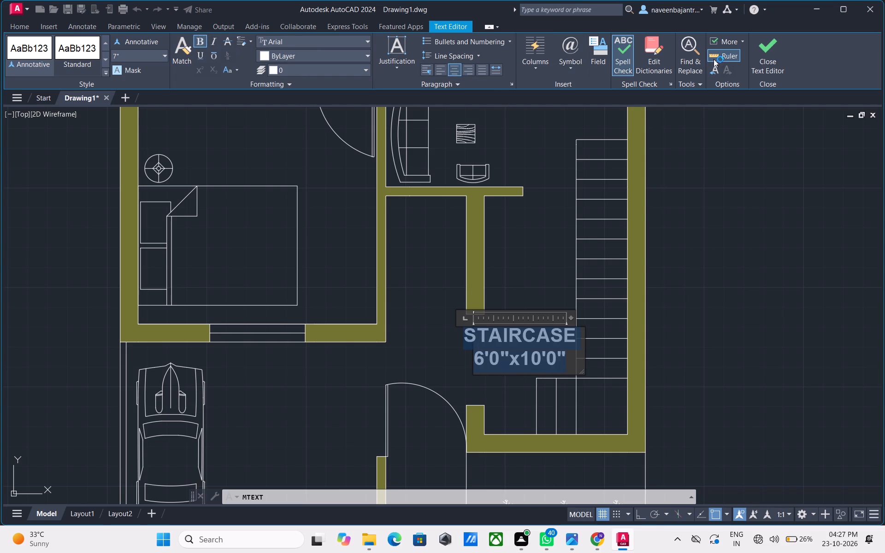
left_click(752, 58)
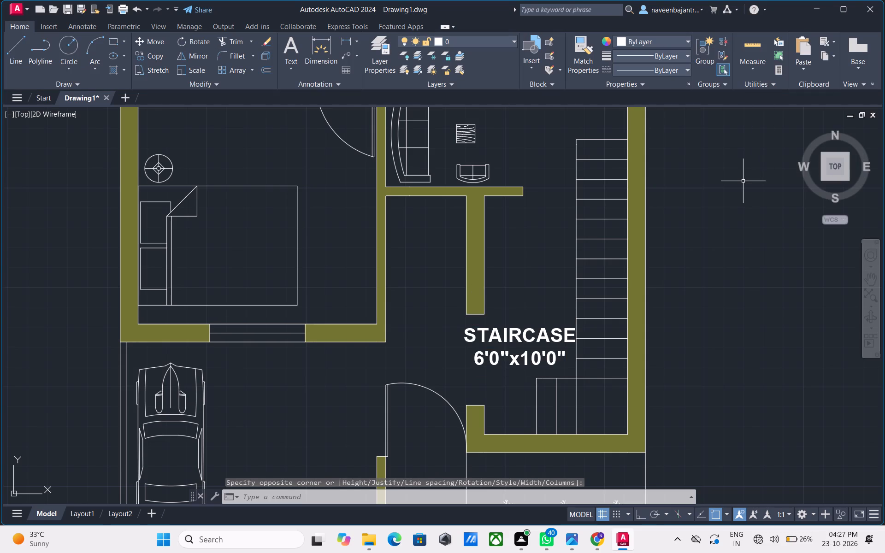
Place a multiline text label reading VERANDAH at 7" height between the staircase's outer wall and the row of plants.
scroll(743, 181, "down", 1)
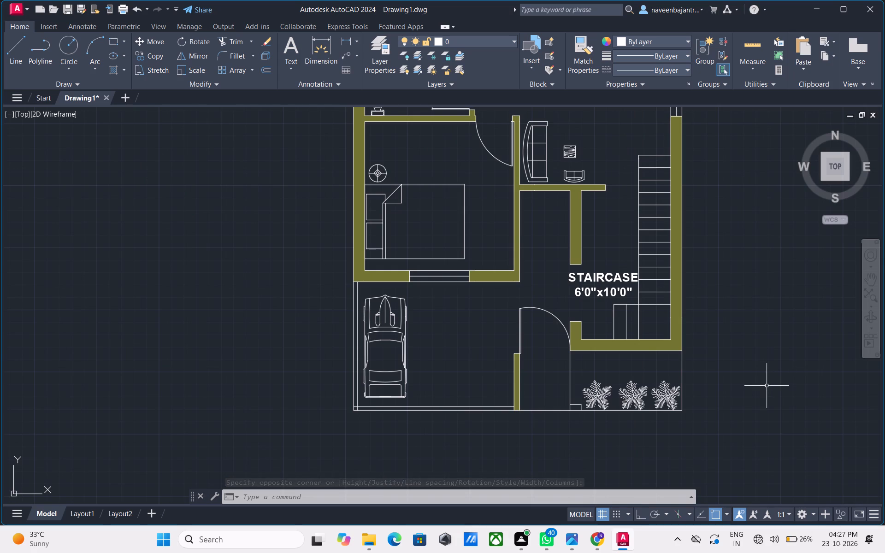
scroll(767, 386, "up", 1)
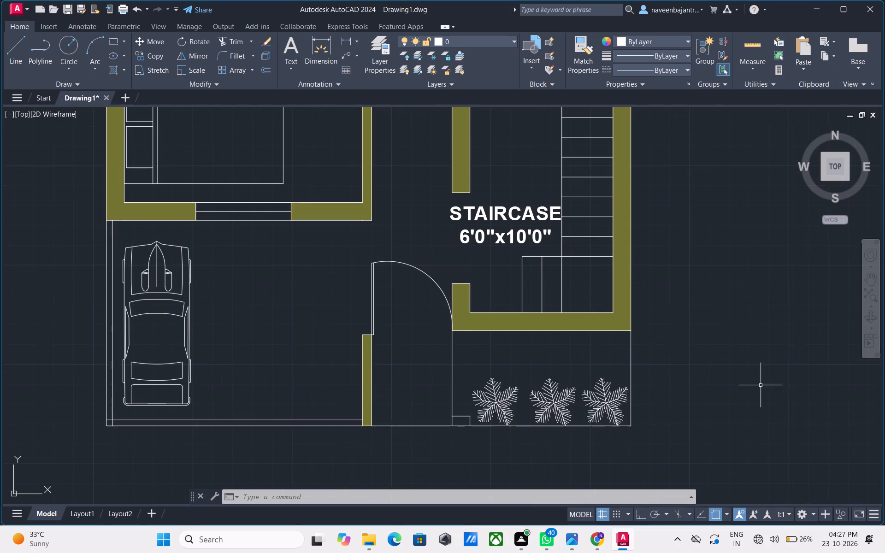
left_click(281, 41)
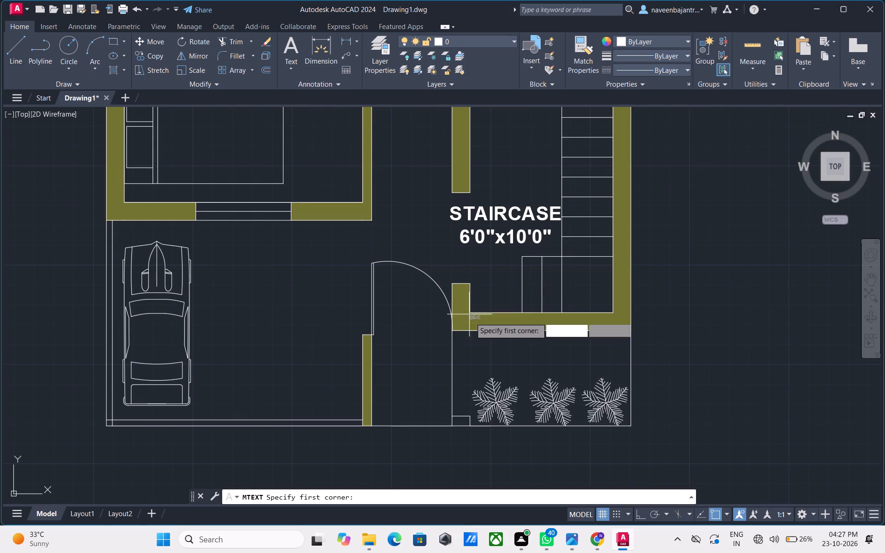
left_click(483, 339)
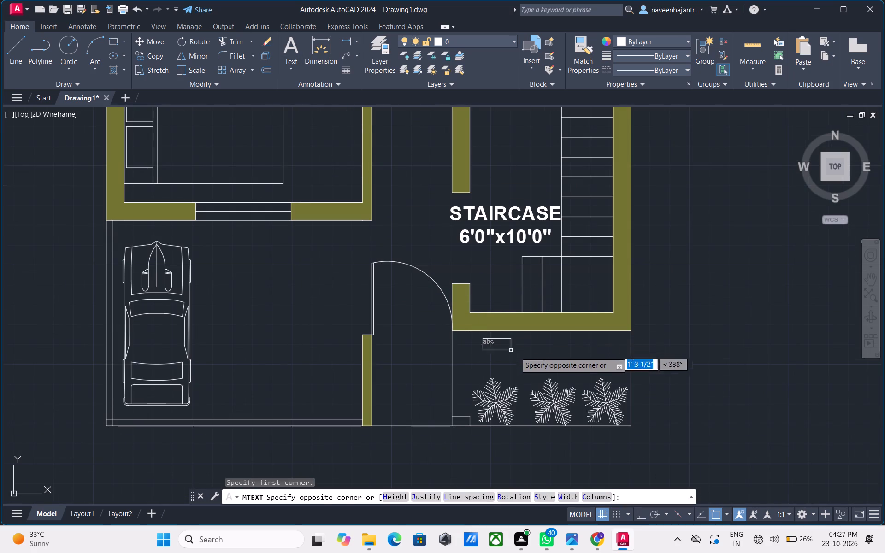
left_click(612, 365)
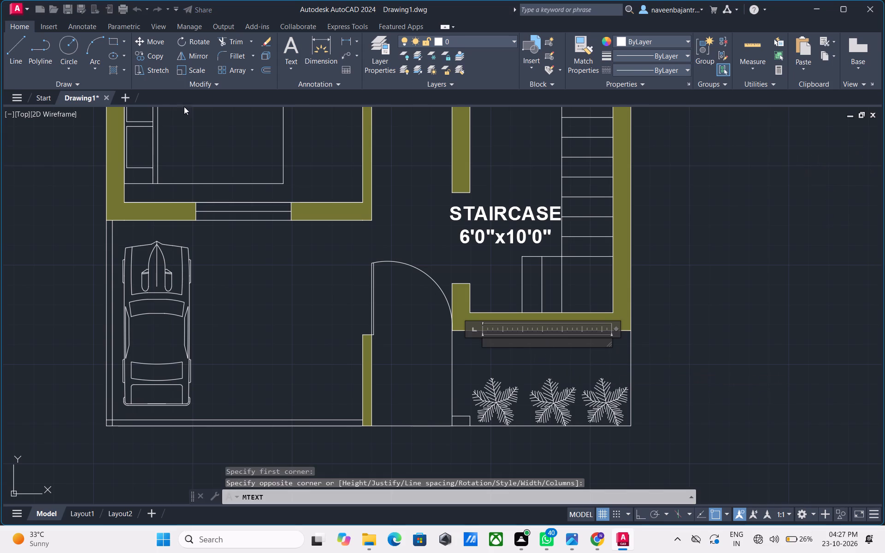
left_click(143, 57)
key("7")
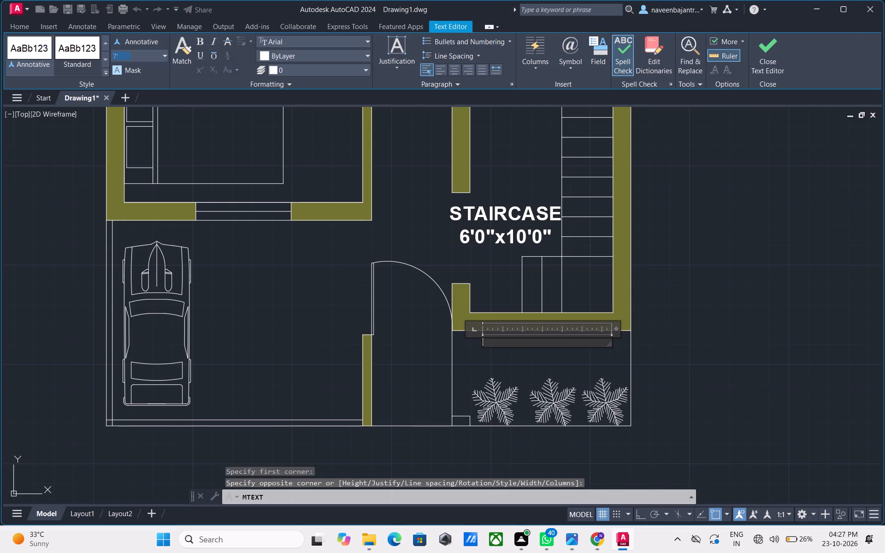
key("shift+quotedbl")
key("Return")
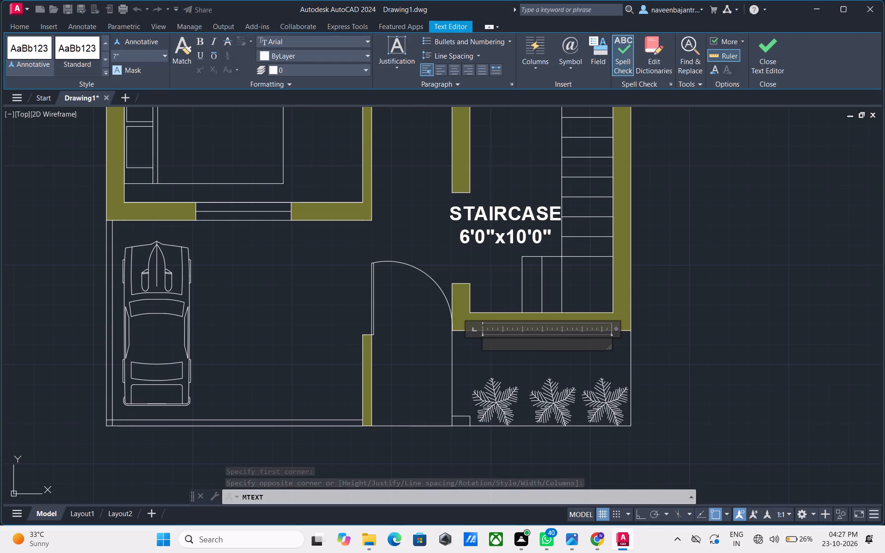
type("VERANDAH")
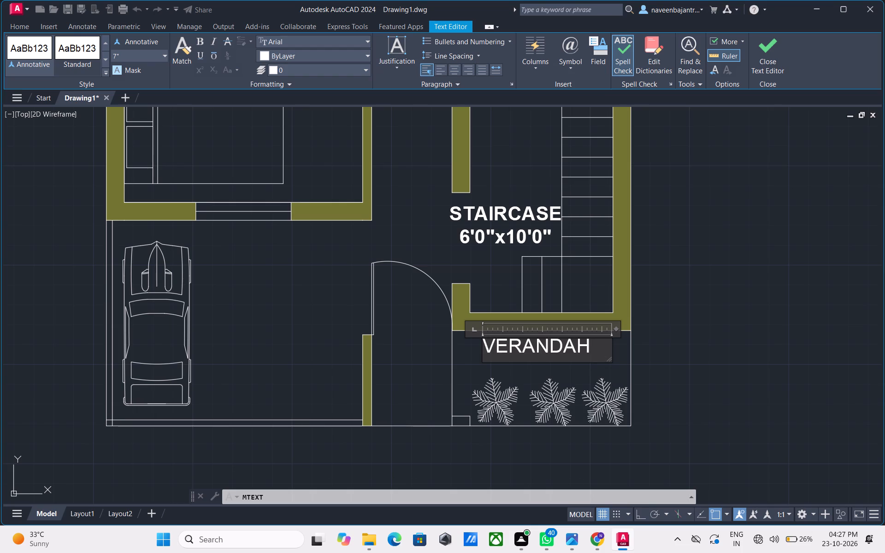
Add 4'0" WIDE as a second line under VERANDAH.
key("Return")
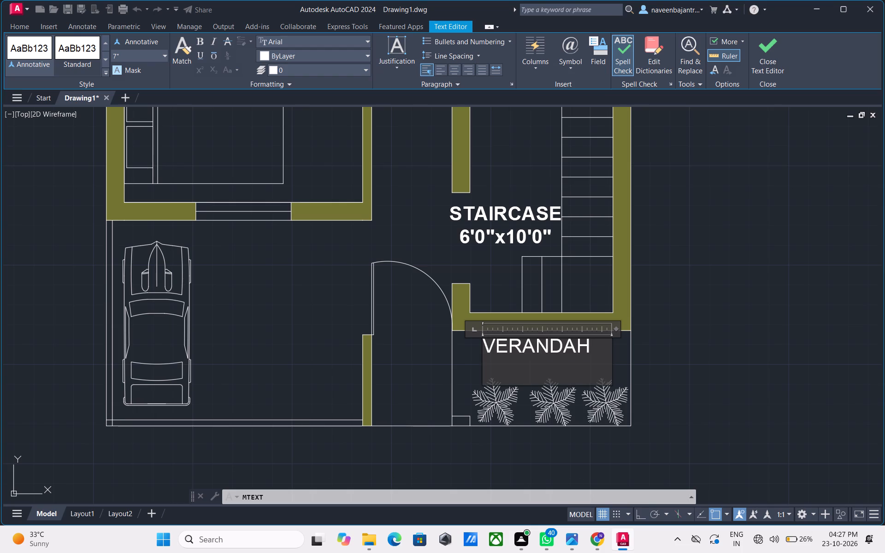
key("4")
key("apostrophe")
key("0")
key("apostrophe")
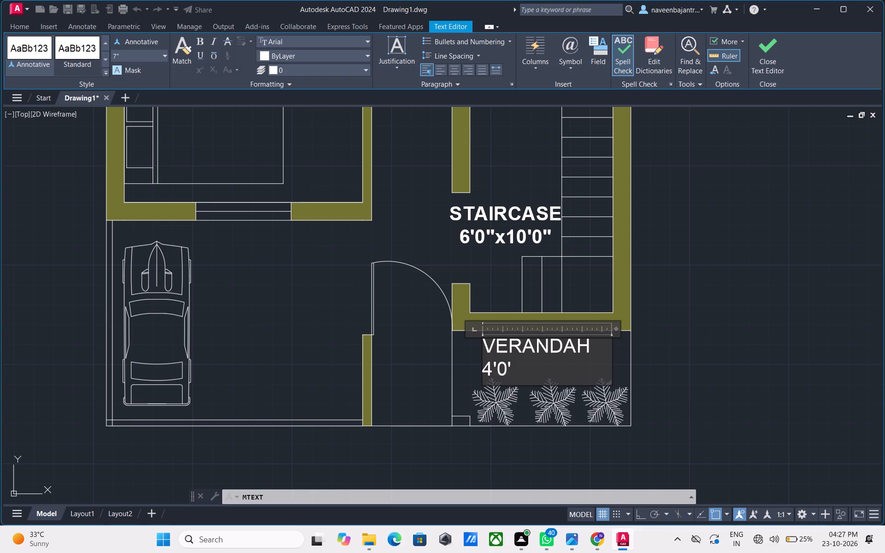
key("BackSpace")
key("shift+quotedbl")
key("space")
key("w")
type("IDE")
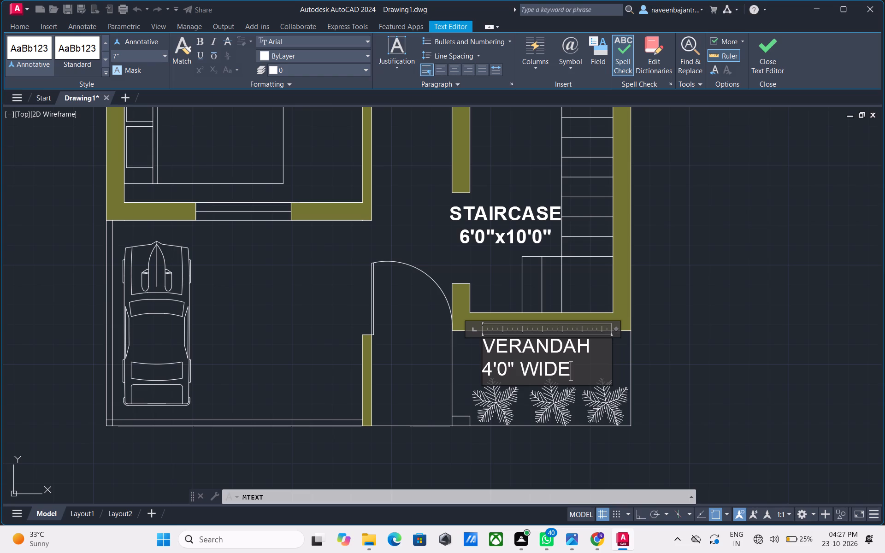
Centre both lines of the VERANDAH label, make them bold and finish editing the text.
left_click_drag(584, 369, 445, 333)
left_click(456, 72)
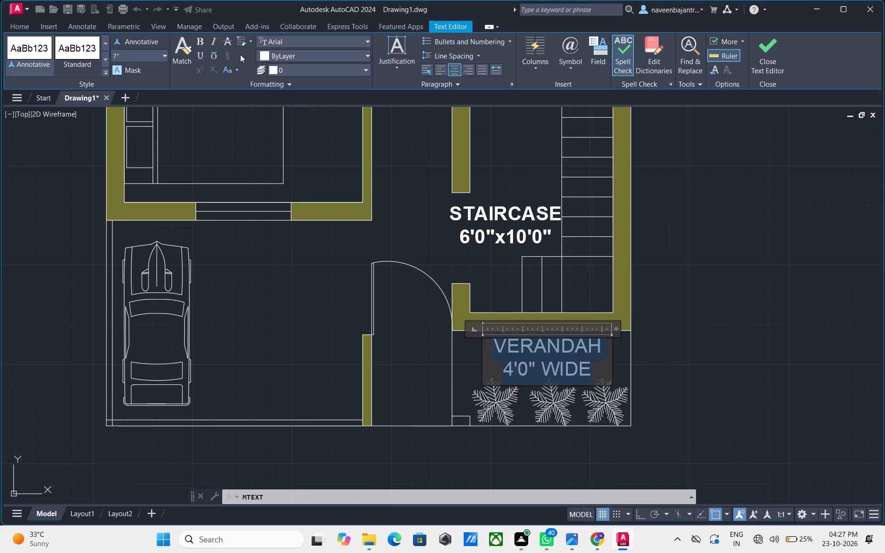
left_click(199, 41)
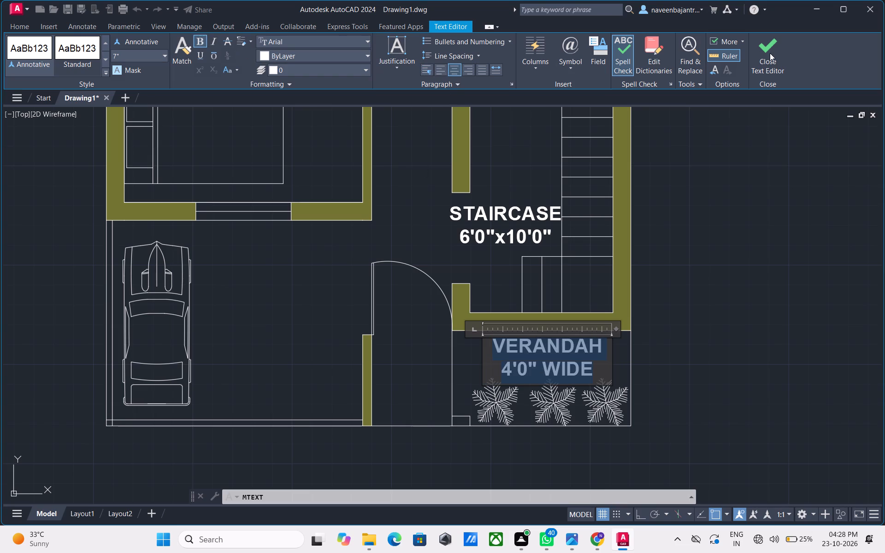
left_click(770, 53)
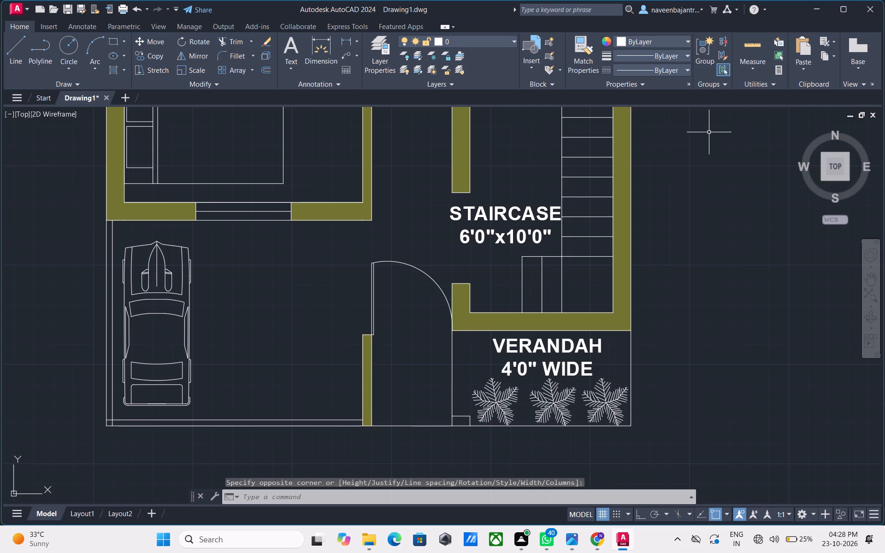
Place a multiline text label reading PARKING at 7" height in the open space beside the car.
scroll(709, 132, "down", 1)
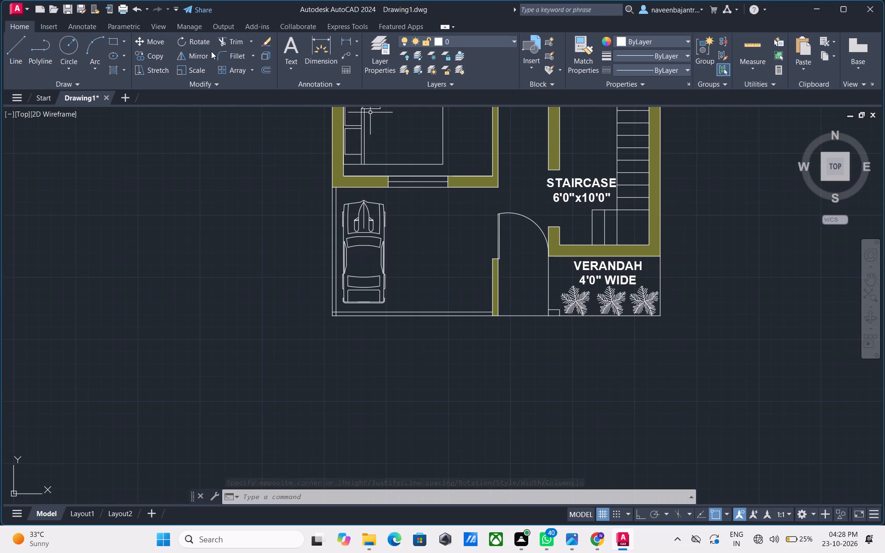
key("Escape")
left_click(298, 51)
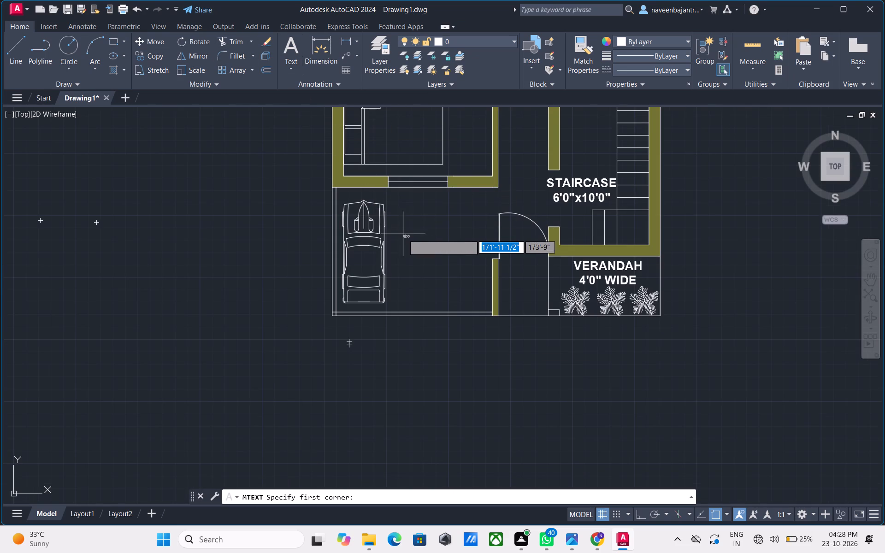
left_click(403, 235)
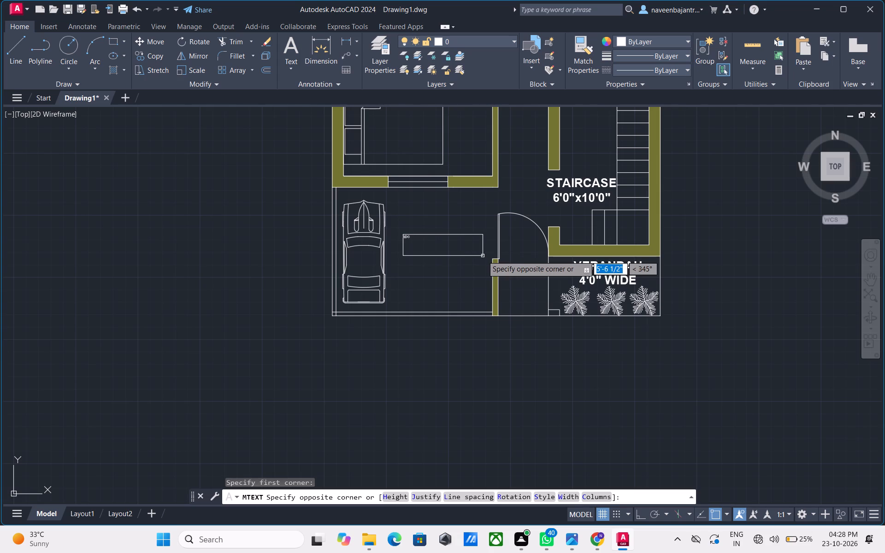
left_click(483, 256)
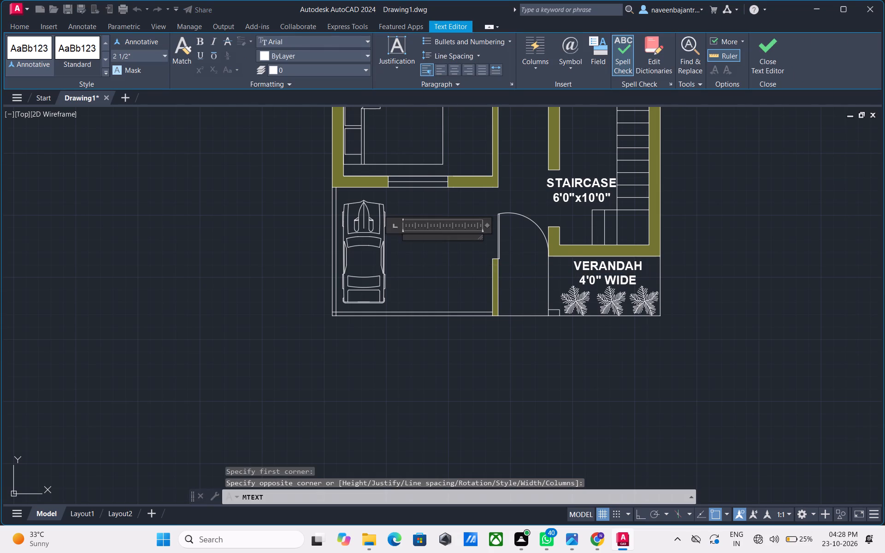
left_click(138, 59)
type("7\"")
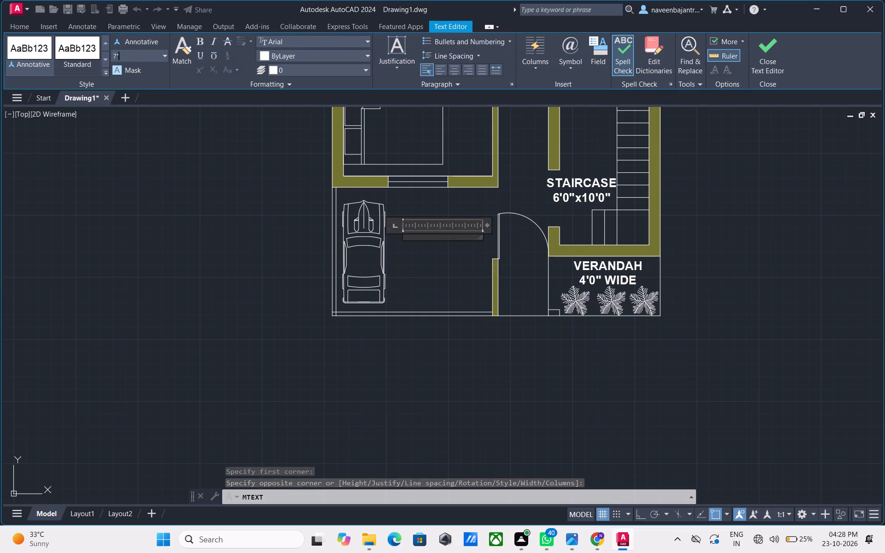
key("Return")
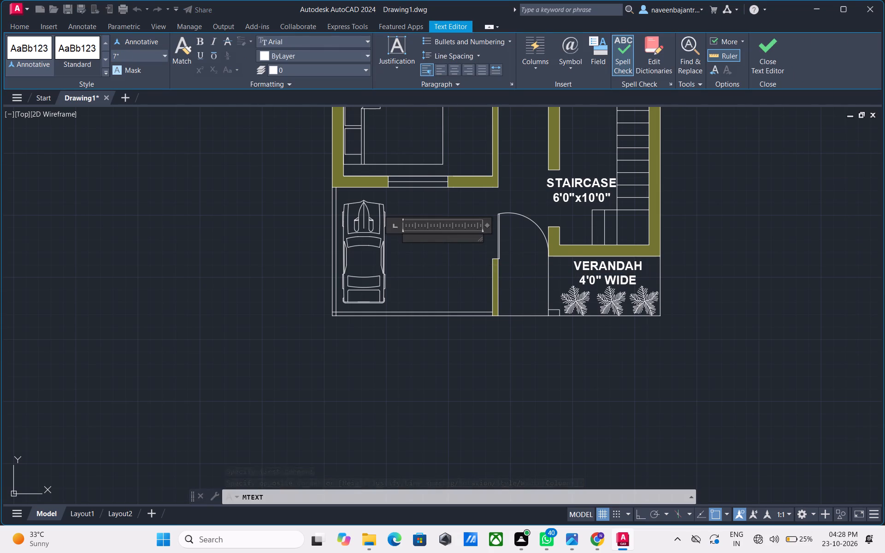
type("PARKING")
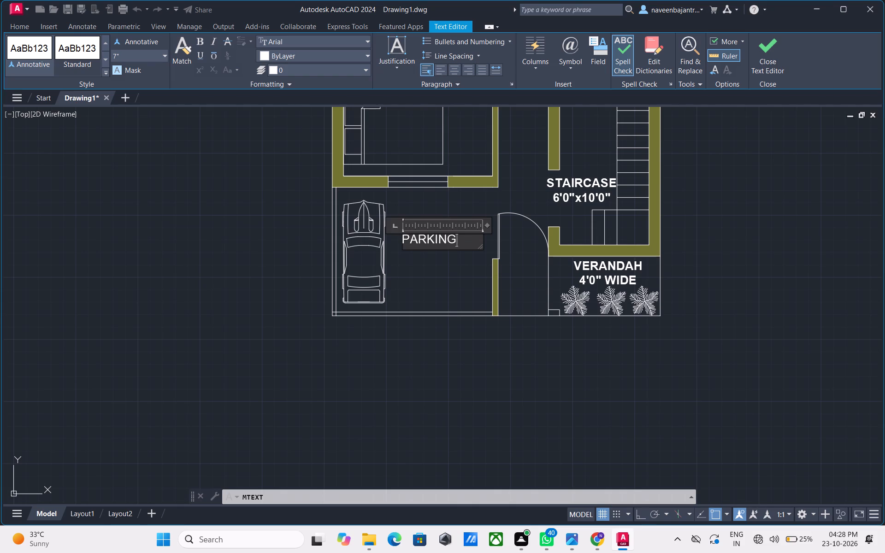
Add the size 10'0"x14'0" as a second line under PARKING.
key("Return")
type("10'0\"")
type("14'0")
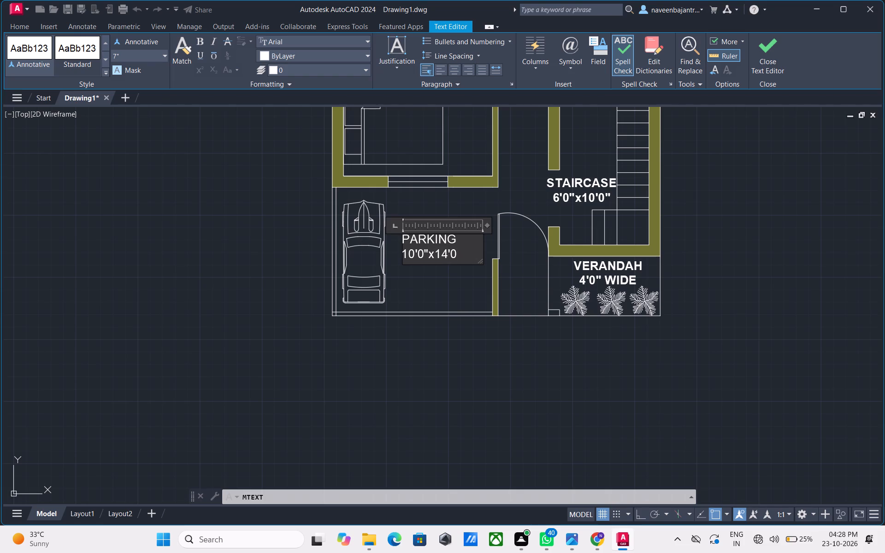
key("shift+quotedbl")
Centre both lines of the PARKING label, make them bold and finish editing the text.
left_click_drag(466, 257, 403, 241)
left_click(454, 73)
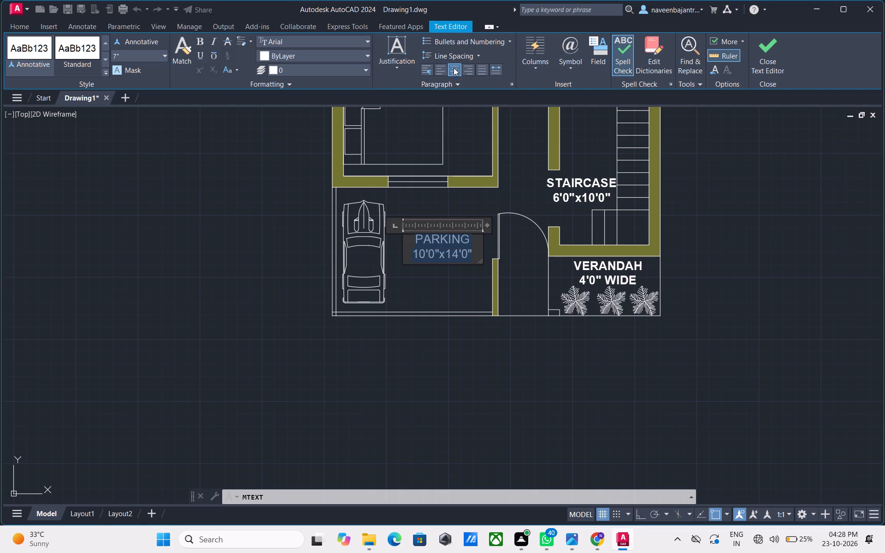
left_click(203, 43)
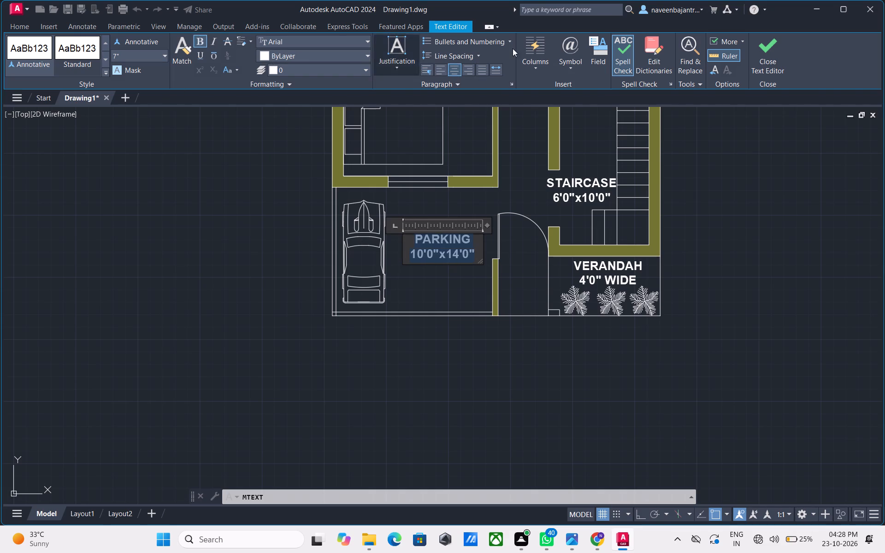
left_click(761, 47)
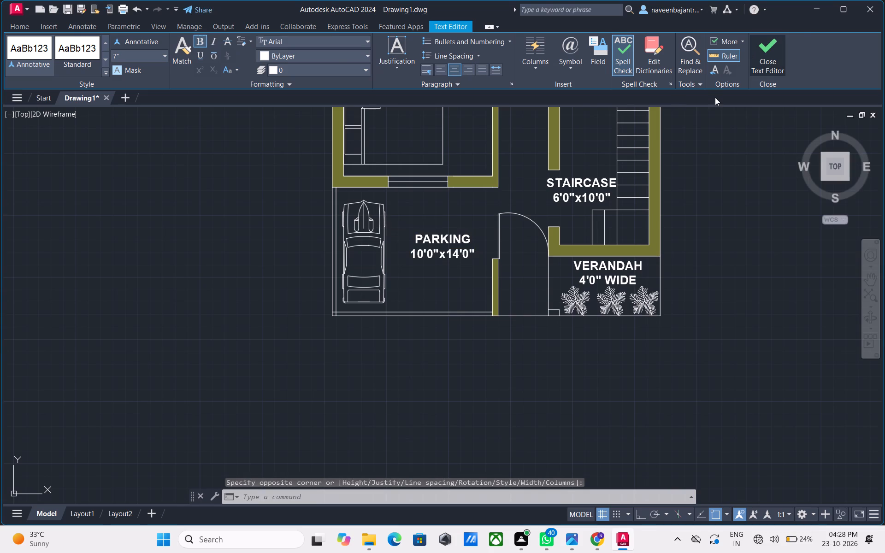
Place a multiline text label reading BED ROOM 2 at 7" height above the bed in the bedroom next to the parking.
scroll(710, 132, "down", 2)
middle_click_drag(710, 132, 706, 153)
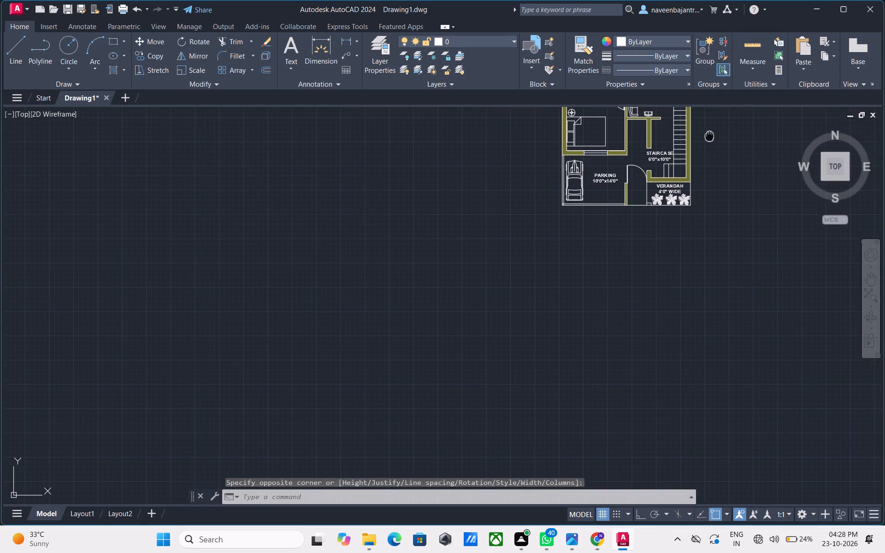
middle_click_drag(706, 153, 673, 274)
middle_click(673, 274)
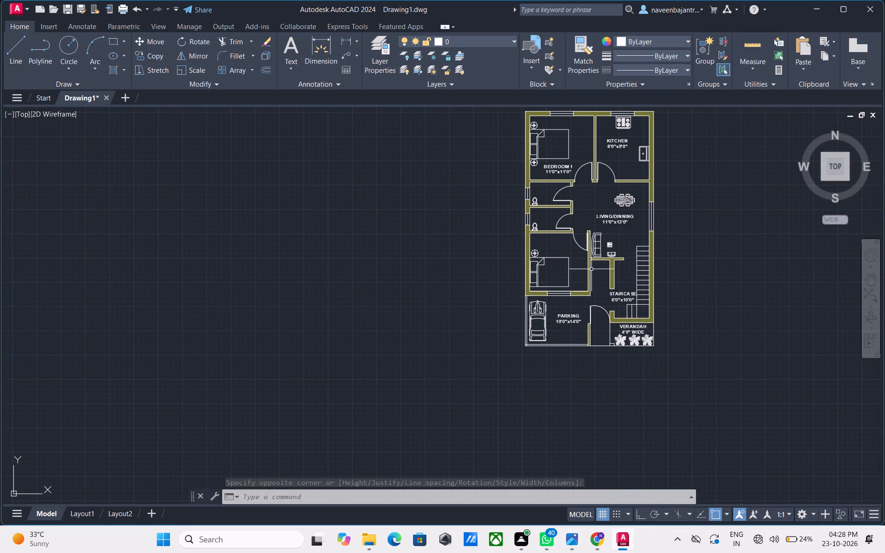
scroll(572, 235, "up", 3)
key("Escape")
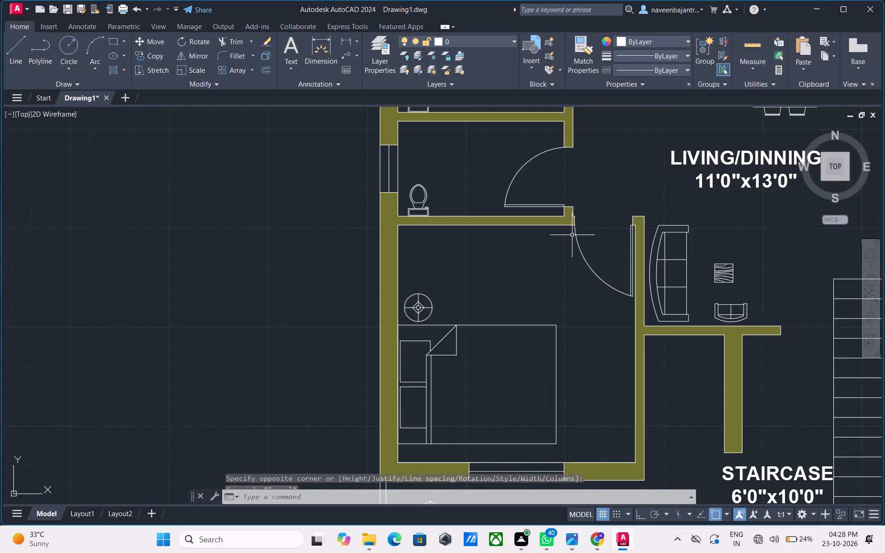
left_click(292, 50)
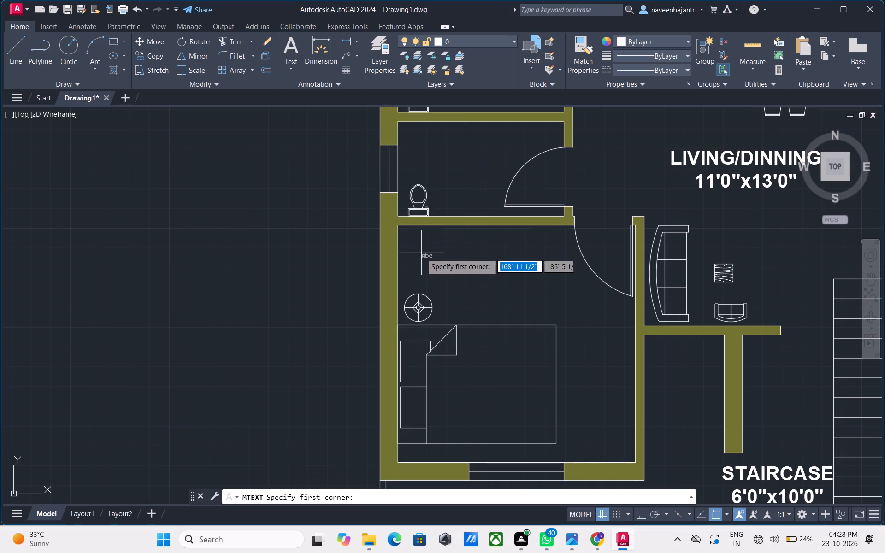
left_click(428, 253)
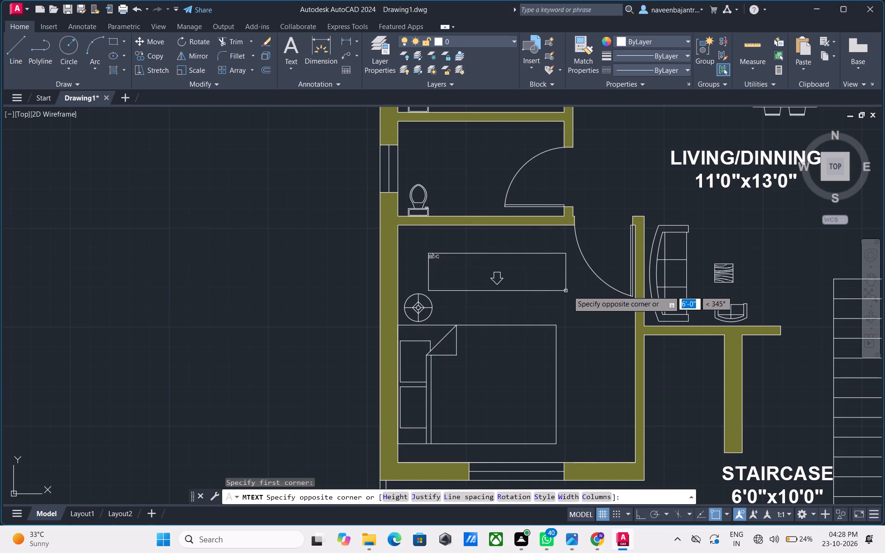
left_click(571, 291)
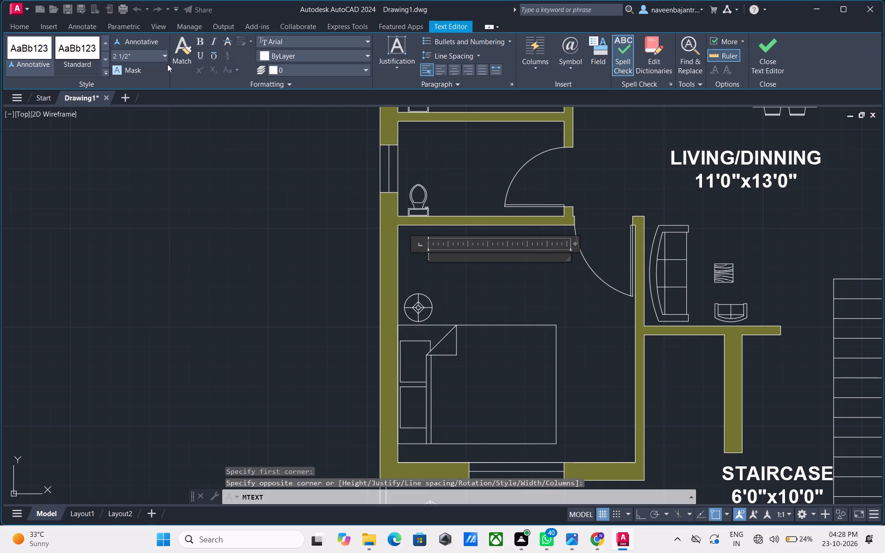
left_click(153, 55)
key("7")
key("shift+quotedbl")
key("Return")
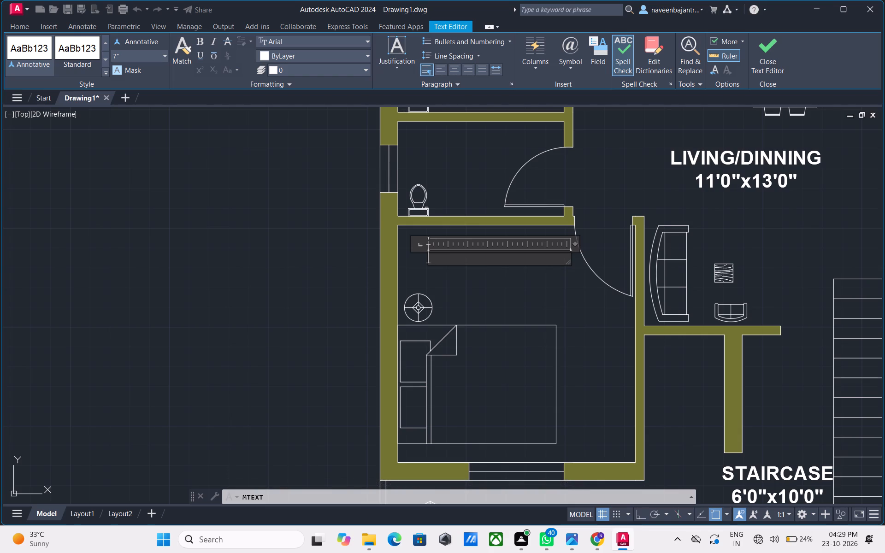
type("BED ROOM 2")
Add the size 10'0"x10'0" as a second line under BED ROOM 2.
key("Return")
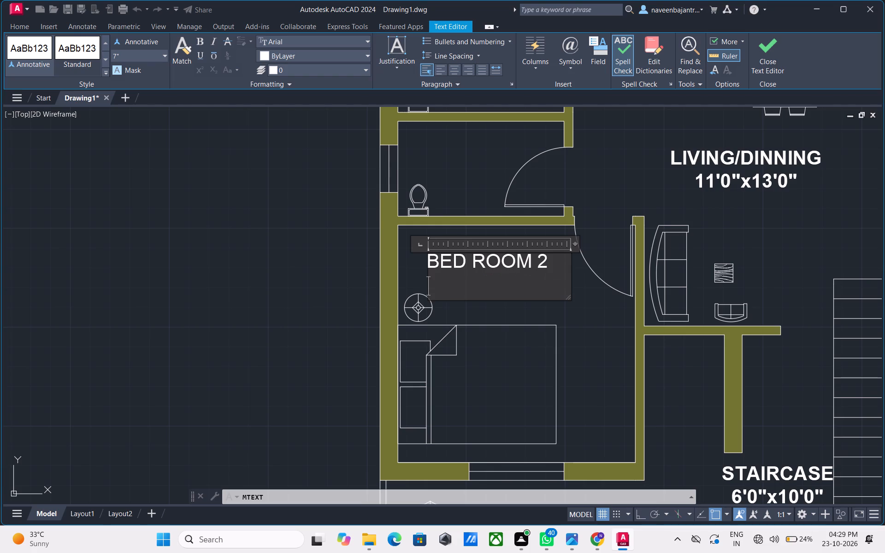
type("10")
type("'0")
key("shift+quotedbl")
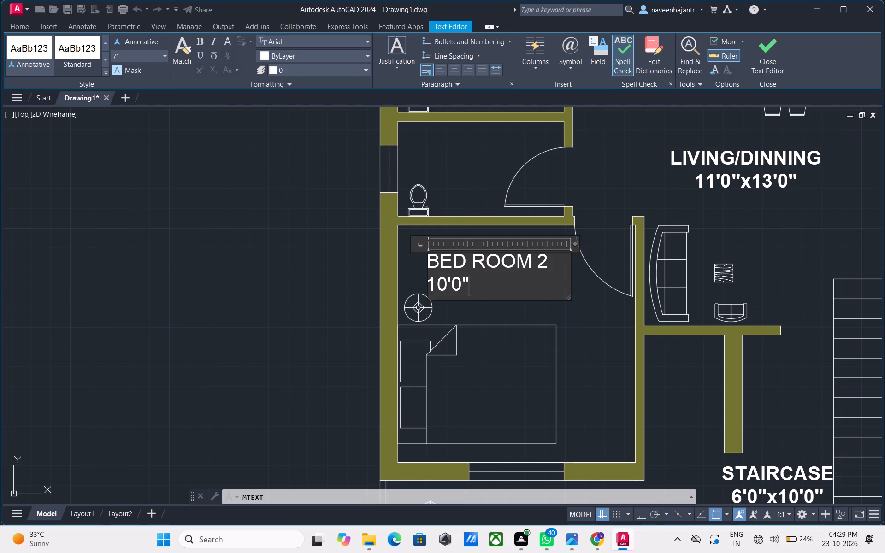
key("x")
type("10")
type("'0")
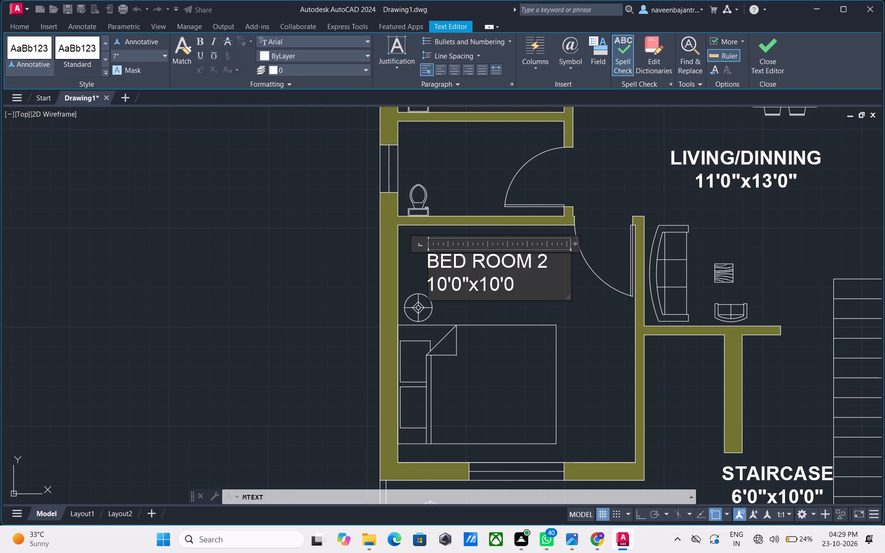
key("shift+quotedbl")
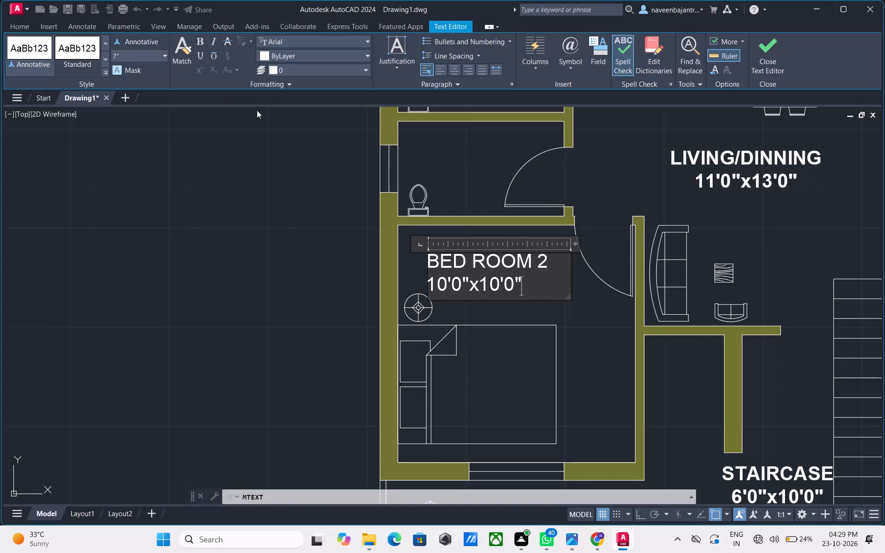
Centre both lines of the BED ROOM 2 label, make them bold and finish editing the text.
left_click_drag(527, 281, 407, 254)
left_click(448, 75)
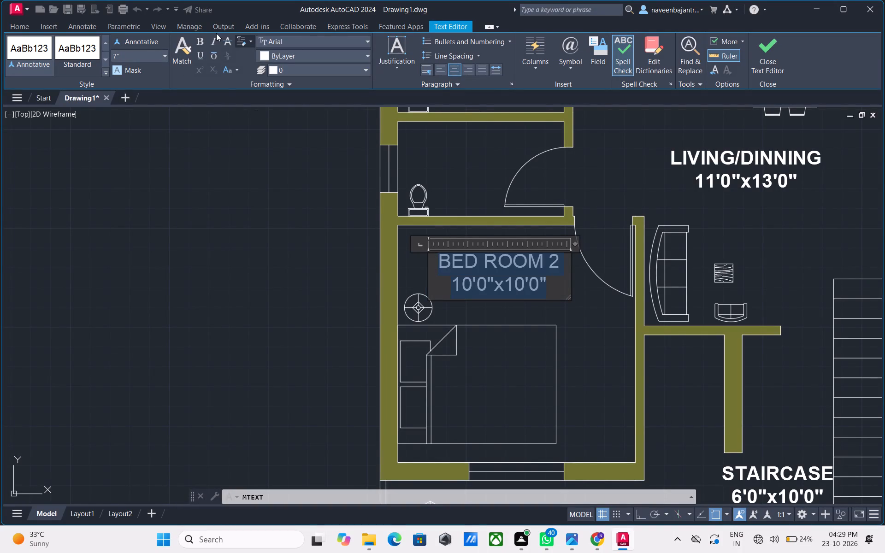
left_click(195, 41)
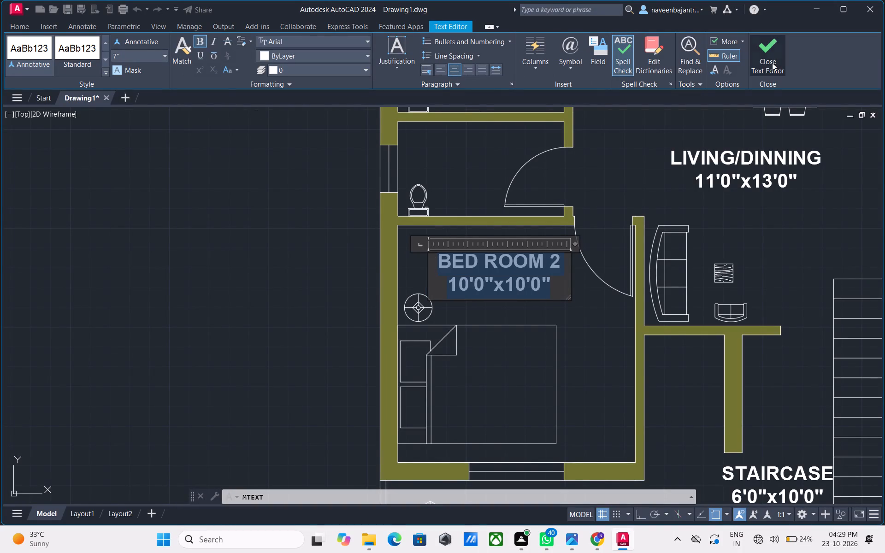
left_click(772, 63)
scroll(685, 161, "down", 1)
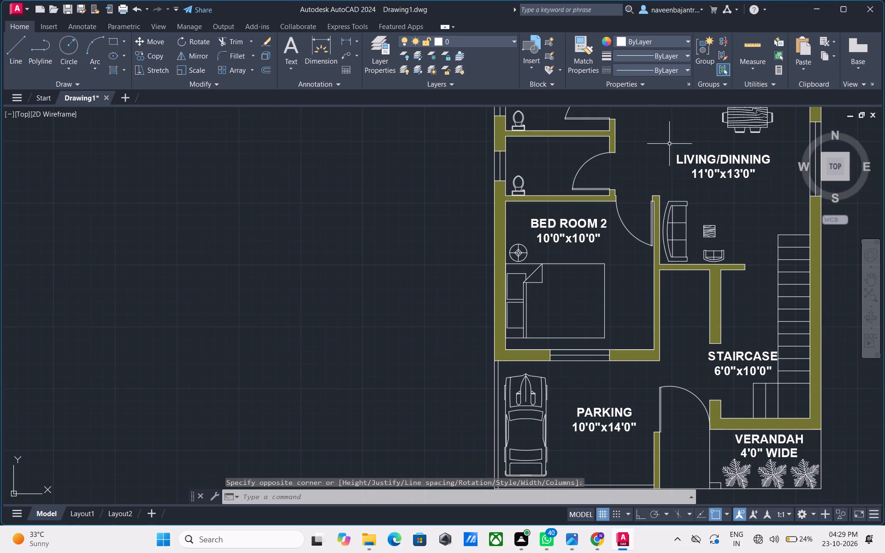
Place a multiline text label reading TOILET at 7" height in the toilet adjoining BED ROOM 2.
middle_click_drag(667, 143, 644, 221)
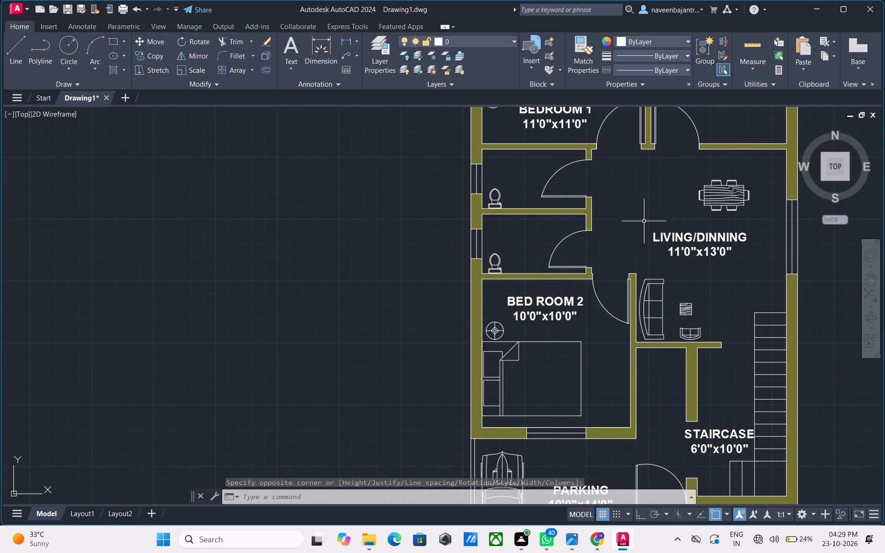
scroll(508, 207, "up", 1)
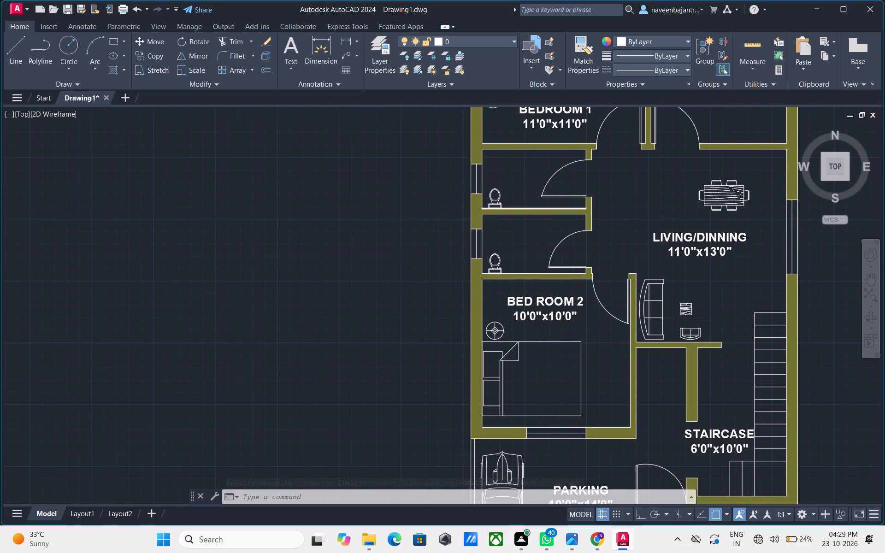
scroll(508, 207, "up", 1)
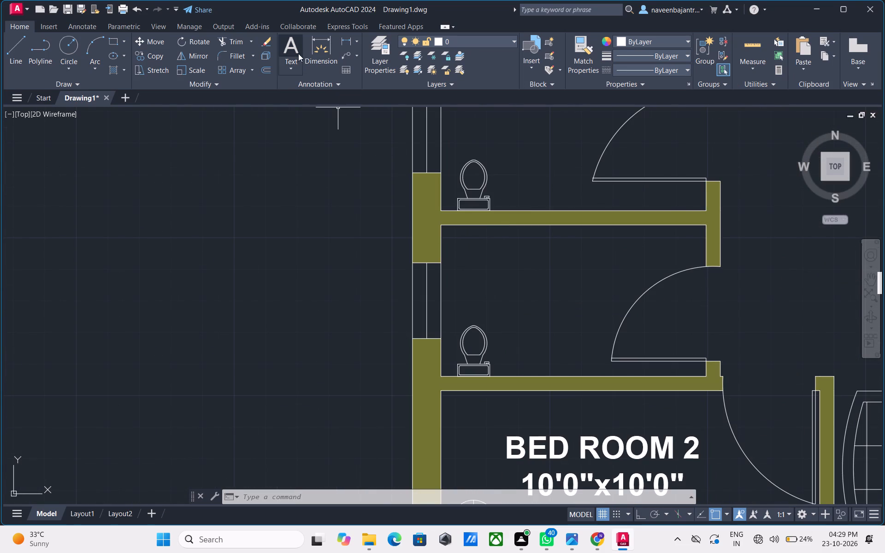
left_click(295, 51)
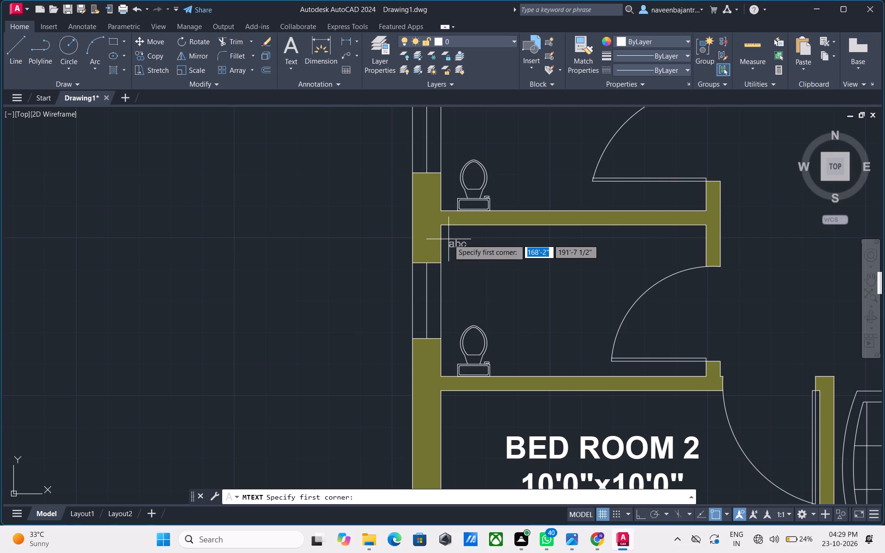
left_click(448, 238)
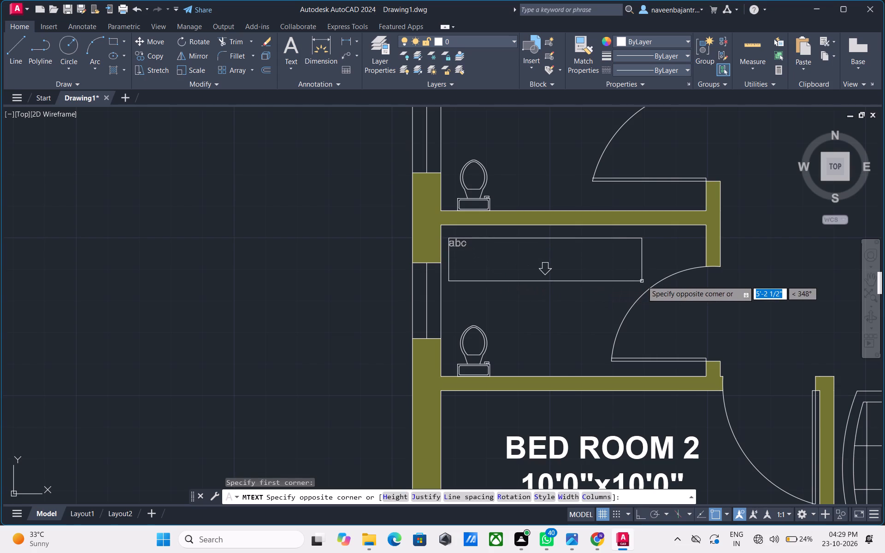
left_click(649, 279)
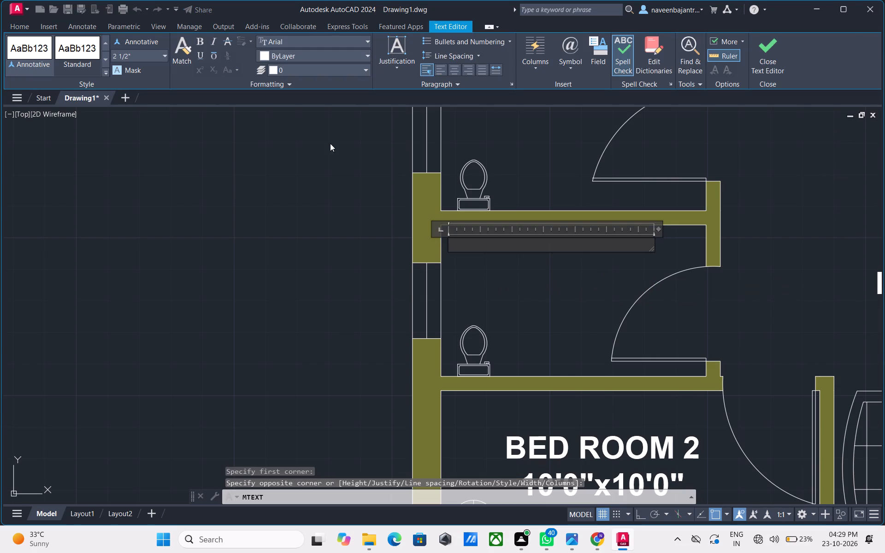
left_click(149, 55)
key("7")
key("shift+quotedbl")
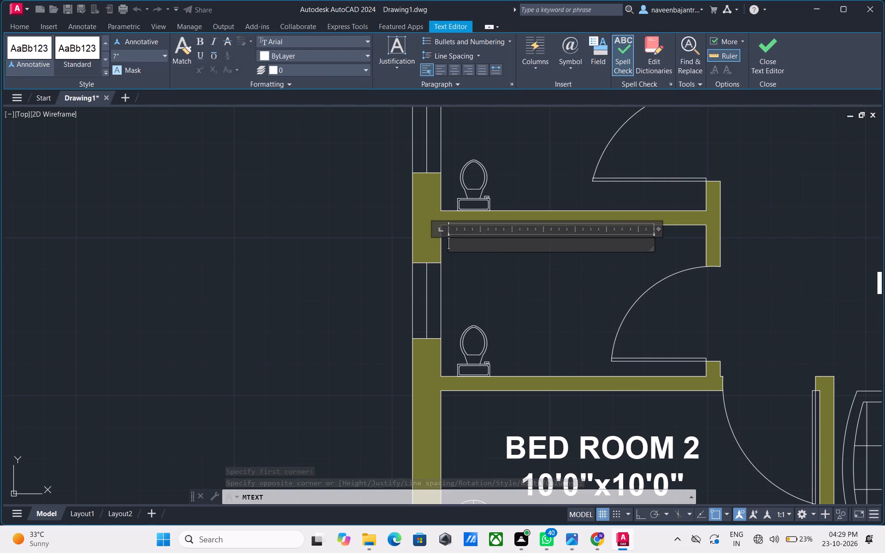
key("Return")
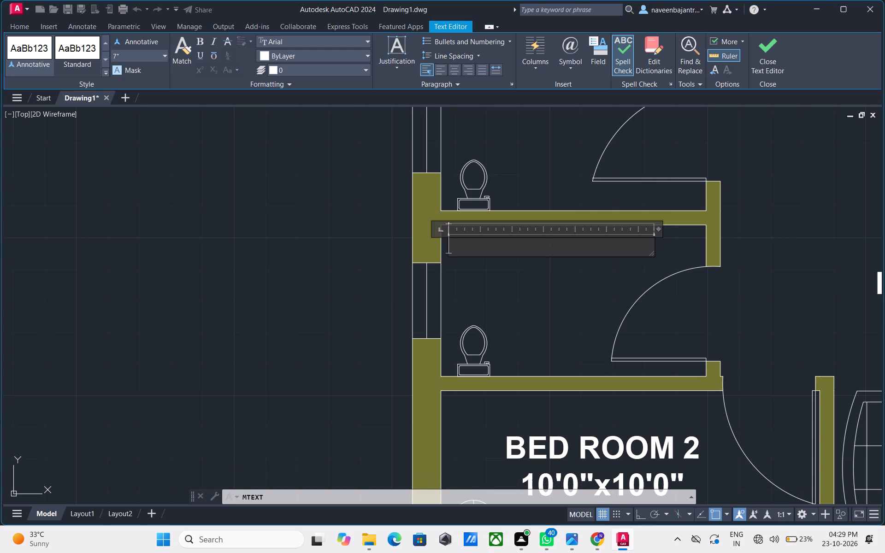
type("TOILET")
key("Return")
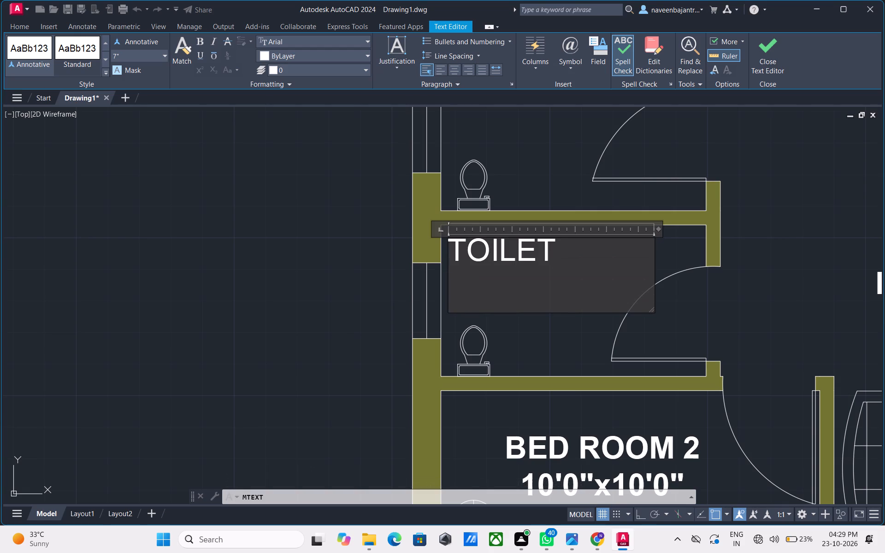
Add the size 4'0"x7'0" as a second line under TOILET.
type("4'0")
key("shift+quotedbl")
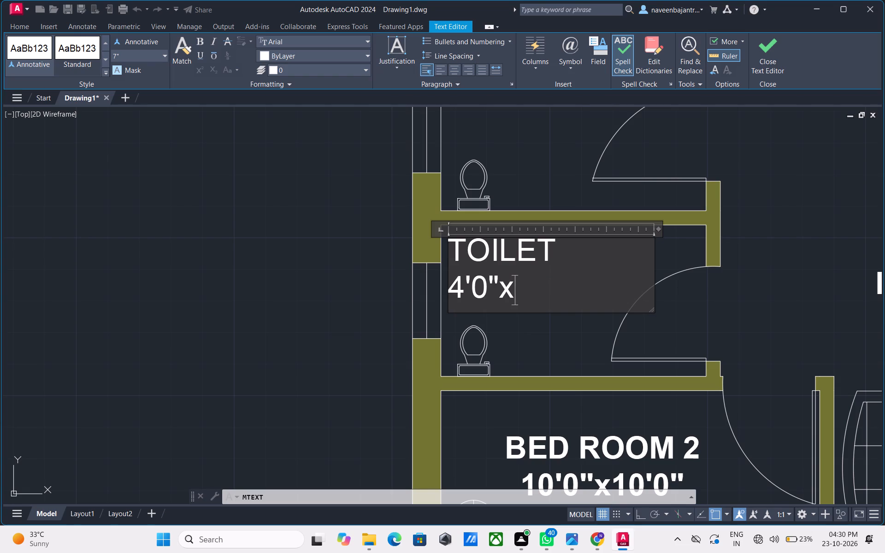
type("7'0")
key("shift+quotedbl")
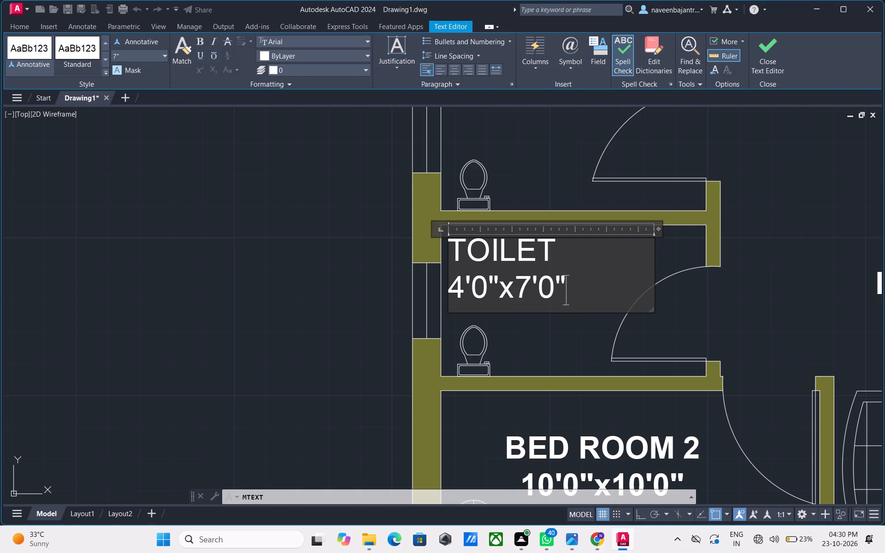
Centre both lines of the TOILET label, make them bold and finish editing the text.
left_click_drag(565, 284, 449, 256)
left_click(454, 72)
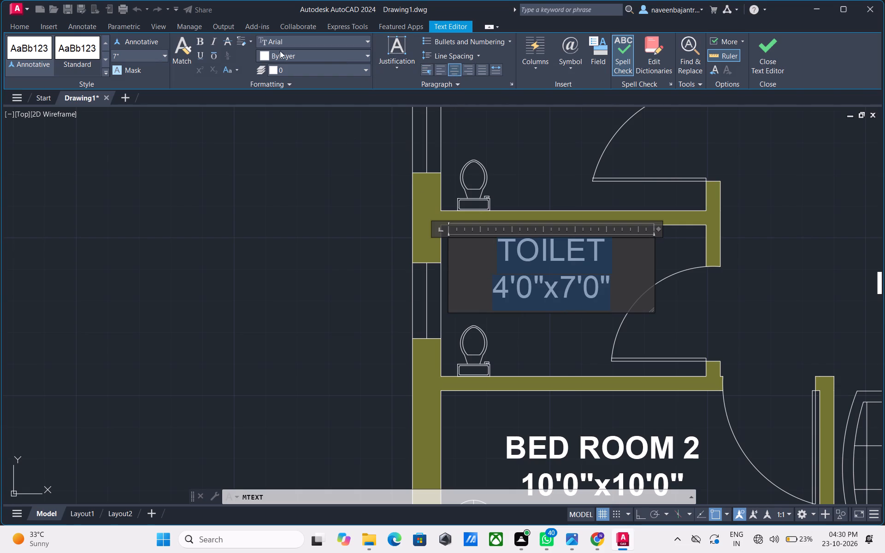
left_click(194, 41)
left_click(767, 60)
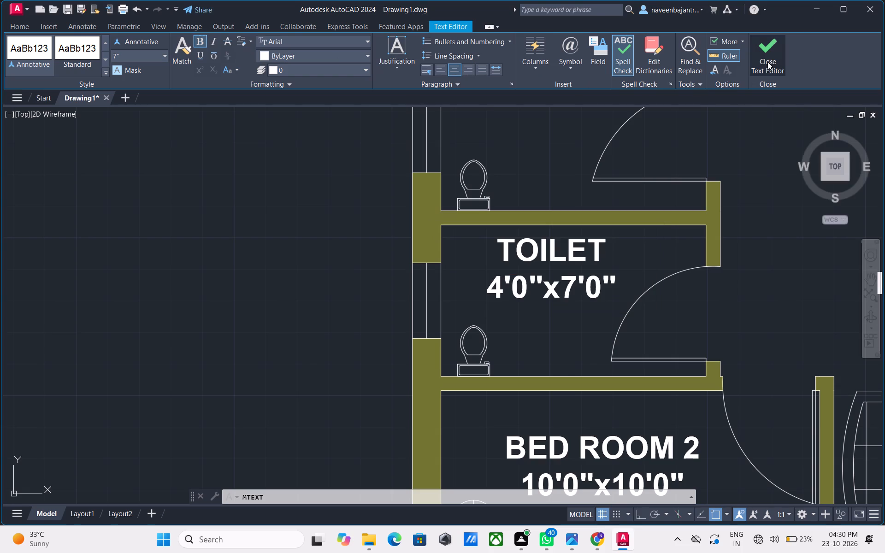
Copy the TOILET 4'0"x7'0" label into the other toilet, adjoining BEDROOM 1.
scroll(707, 162, "down", 1)
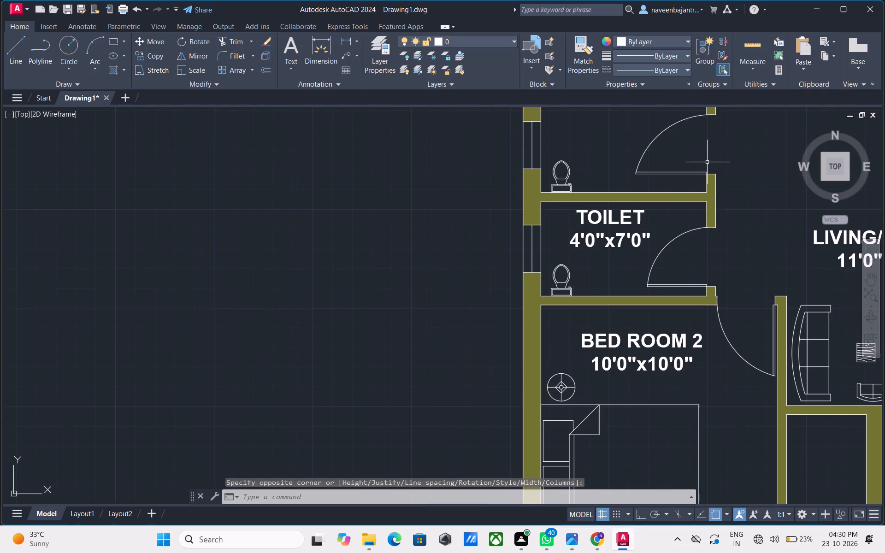
scroll(707, 162, "down", 1)
middle_click(712, 162)
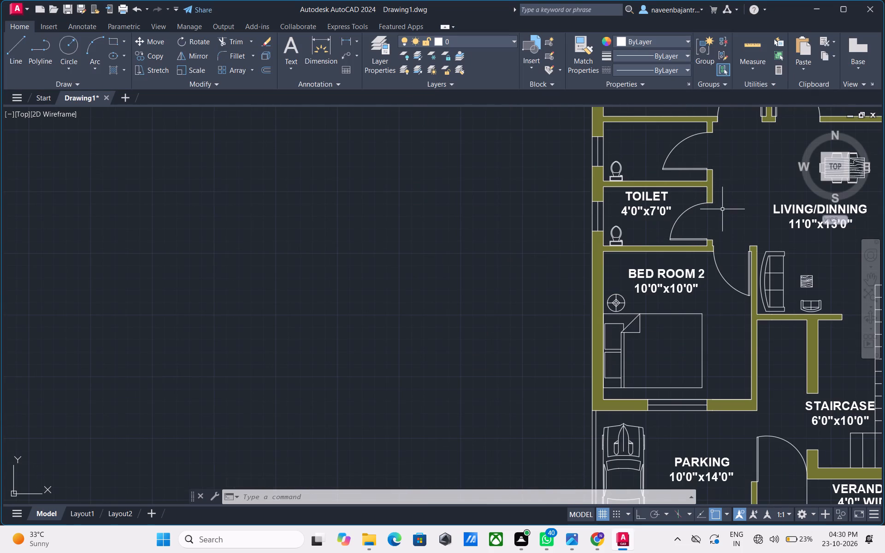
scroll(730, 159, "down", 3)
scroll(744, 128, "up", 4)
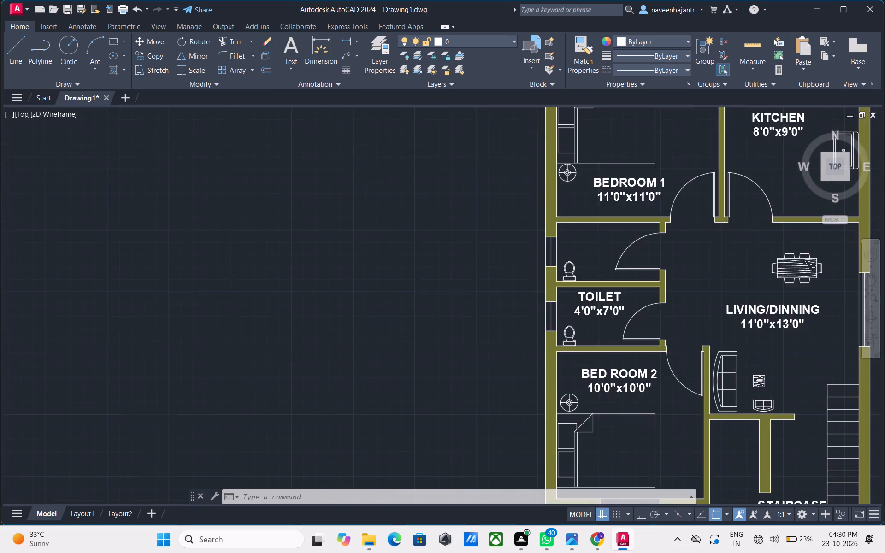
key("Escape")
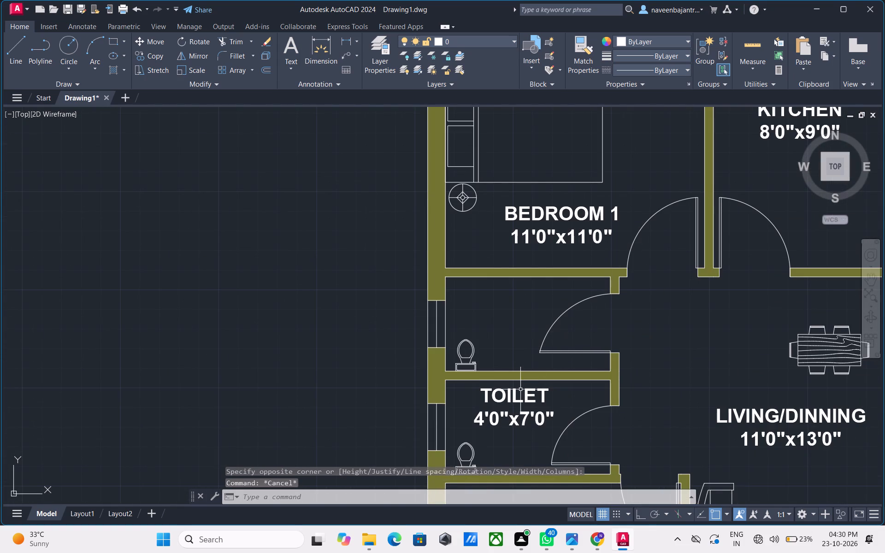
left_click(517, 401)
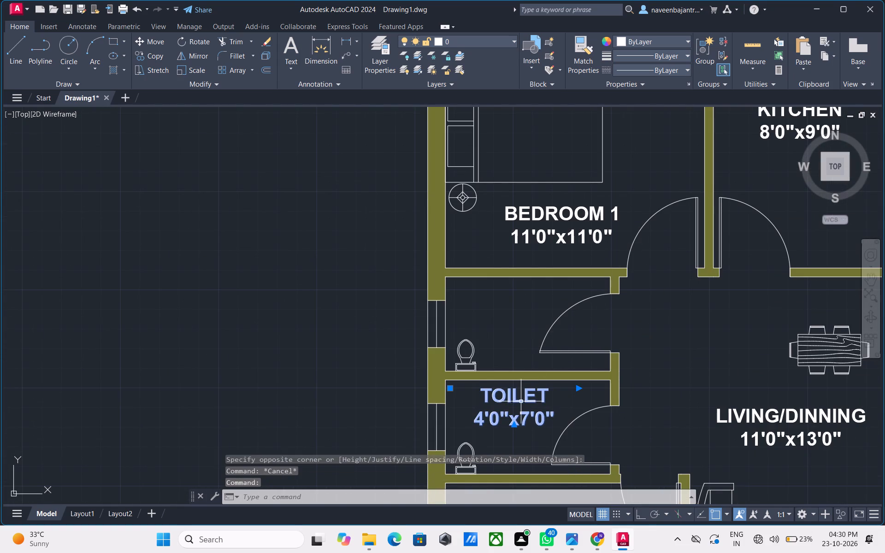
type("CO")
key("space")
left_click(521, 401)
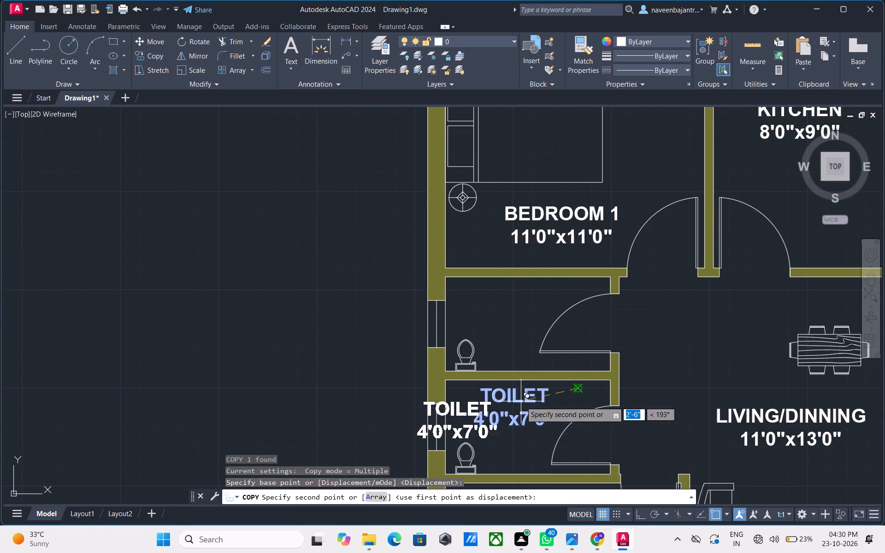
left_click(576, 285)
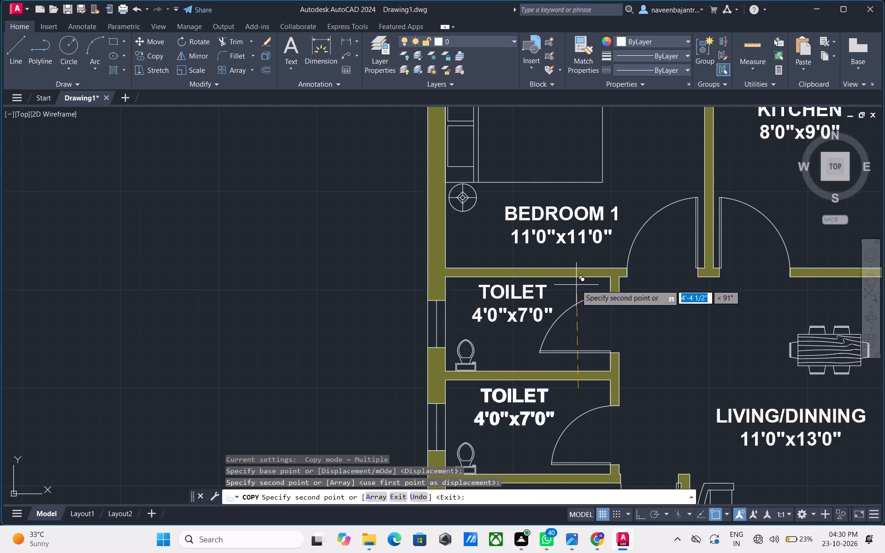
key("Escape")
Hatch the narrow strip along the front edge of the parking with a solid black (0,0,0) fill.
scroll(576, 285, "down", 3)
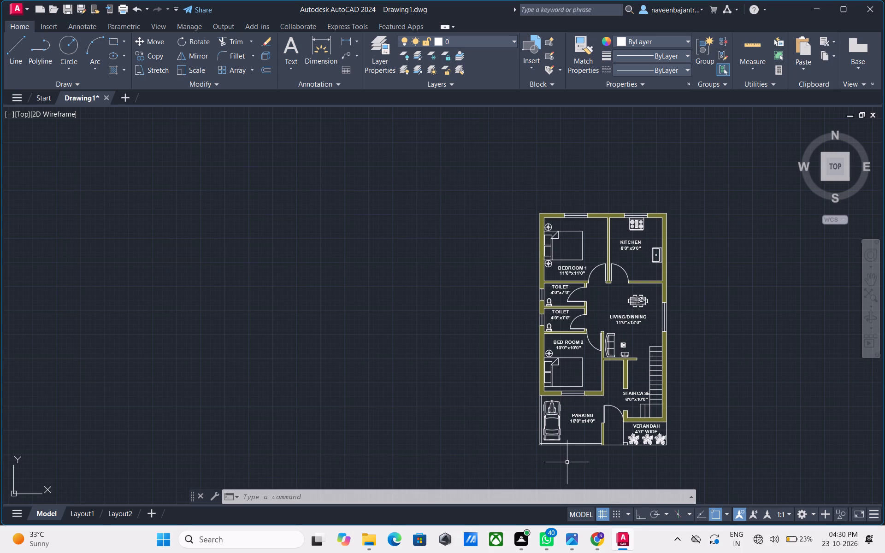
scroll(566, 464, "up", 4)
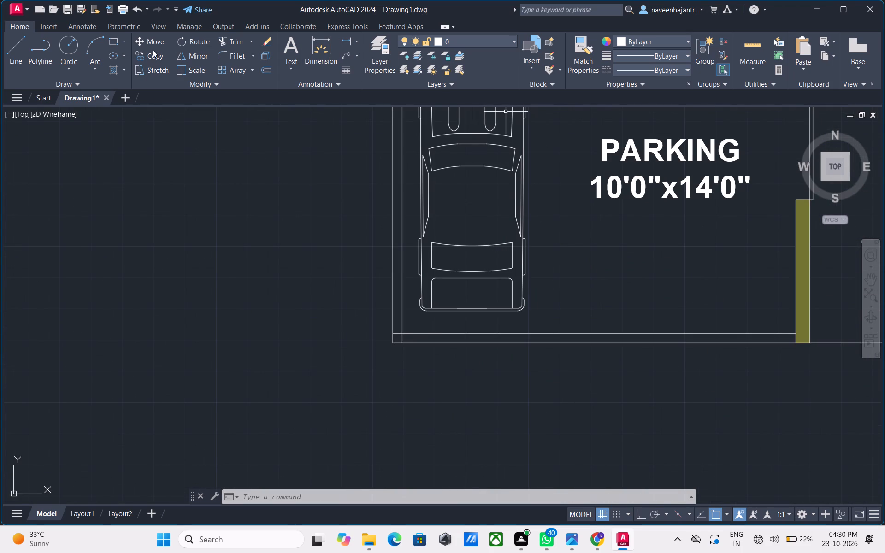
left_click(113, 69)
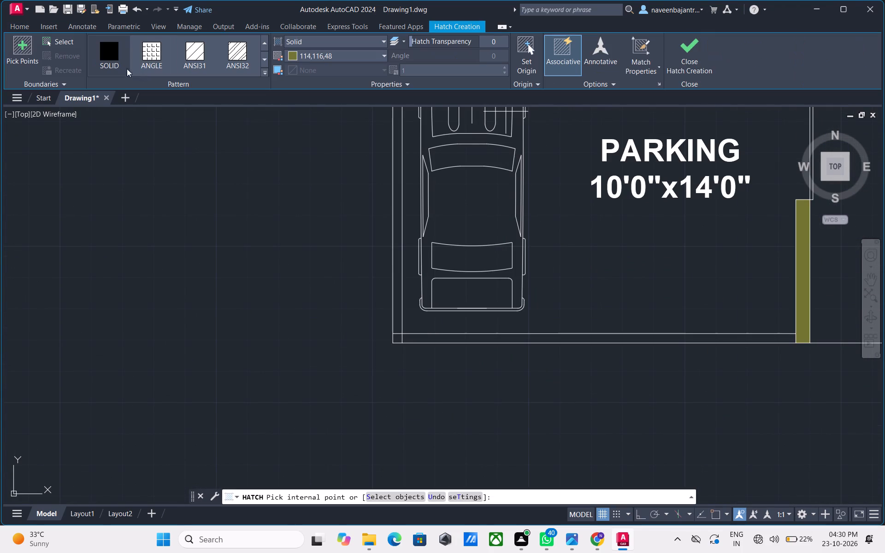
left_click(110, 47)
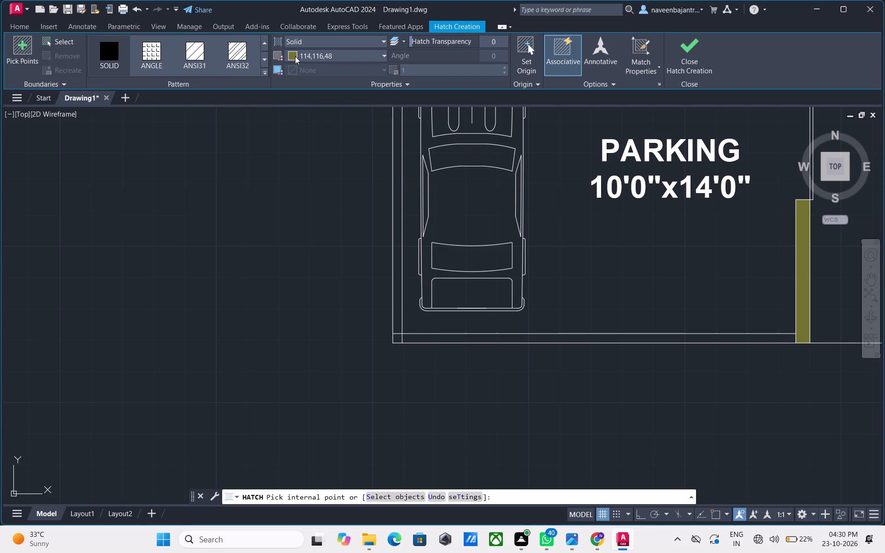
left_click(295, 56)
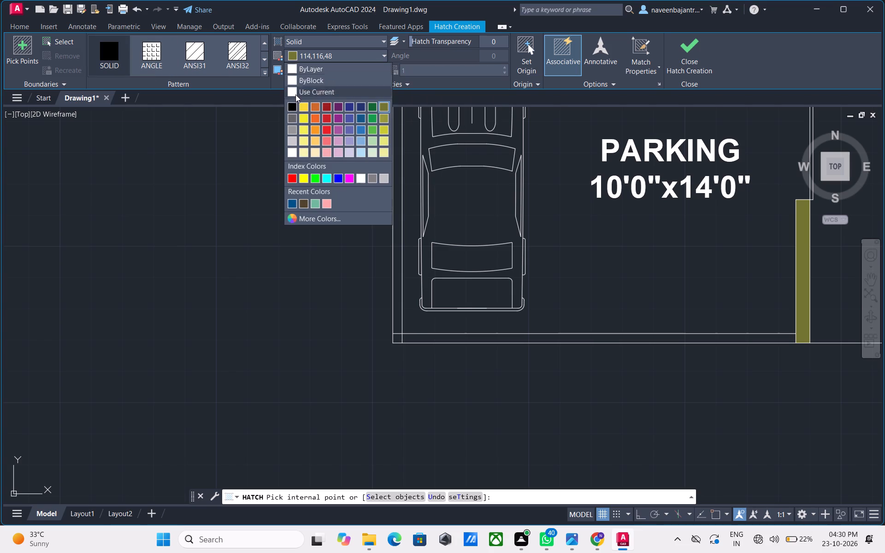
left_click(295, 108)
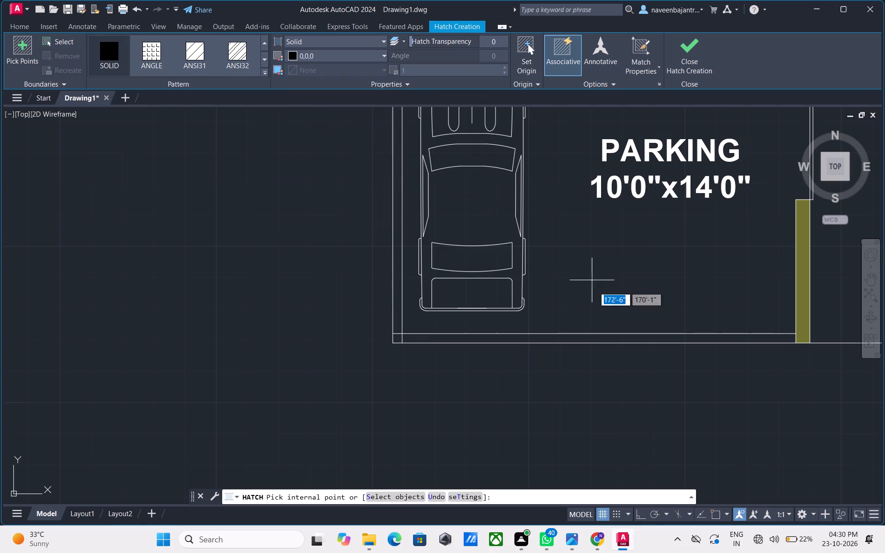
left_click(602, 339)
key("Escape")
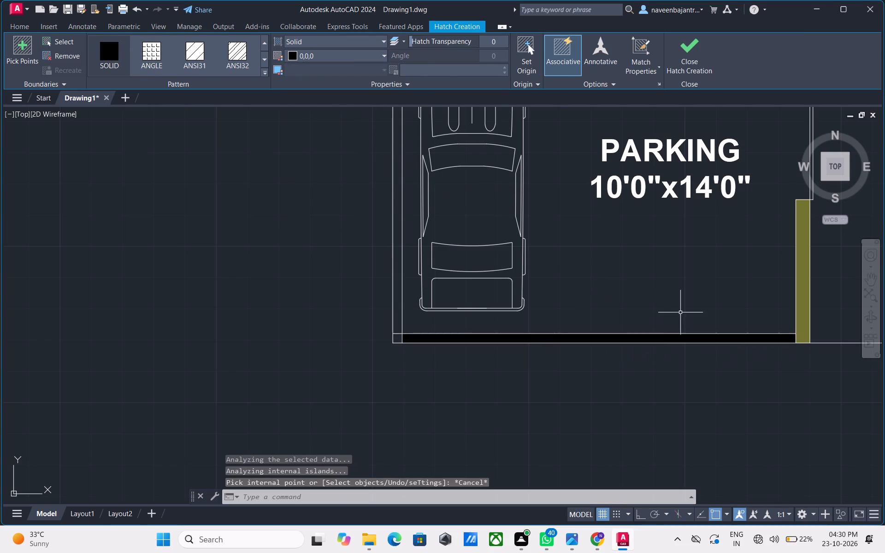
Write the label GATE in 7" multiline text just above the black strip along the parking's front edge.
scroll(662, 278, "down", 2)
scroll(823, 272, "up", 2)
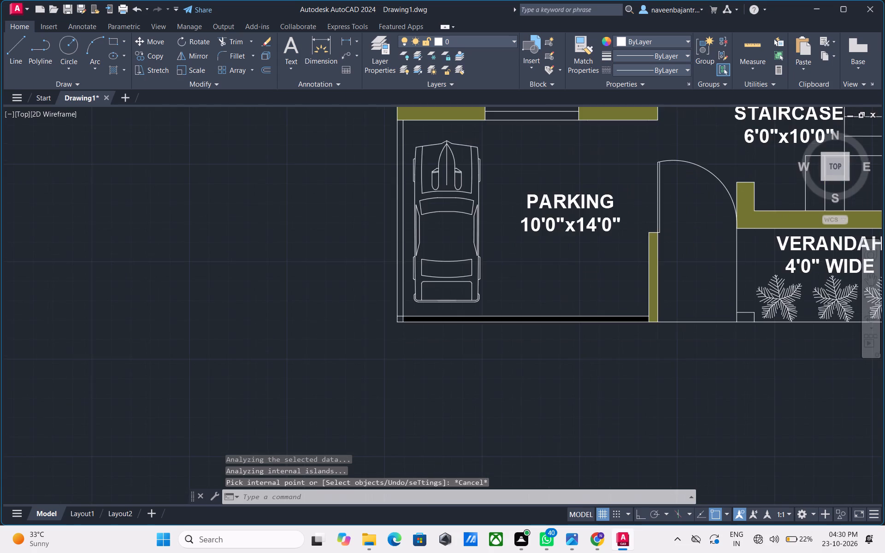
key("Escape")
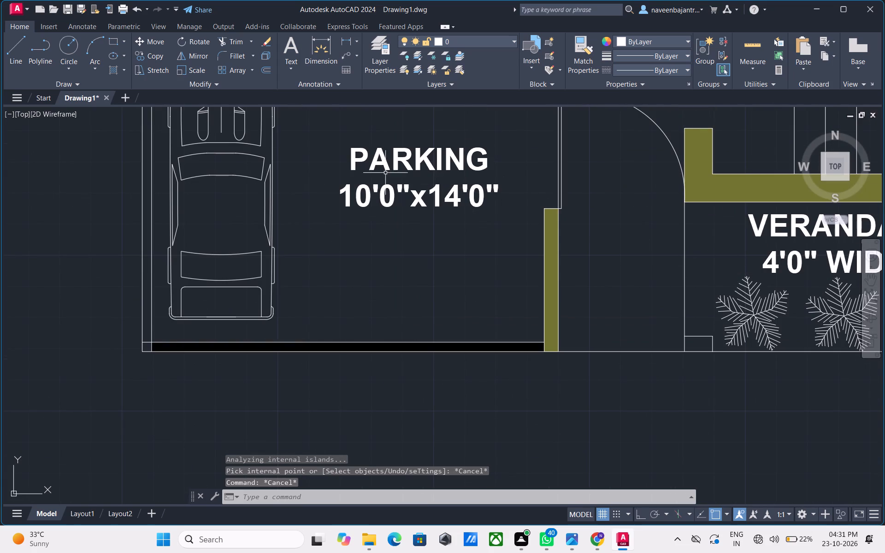
left_click(282, 52)
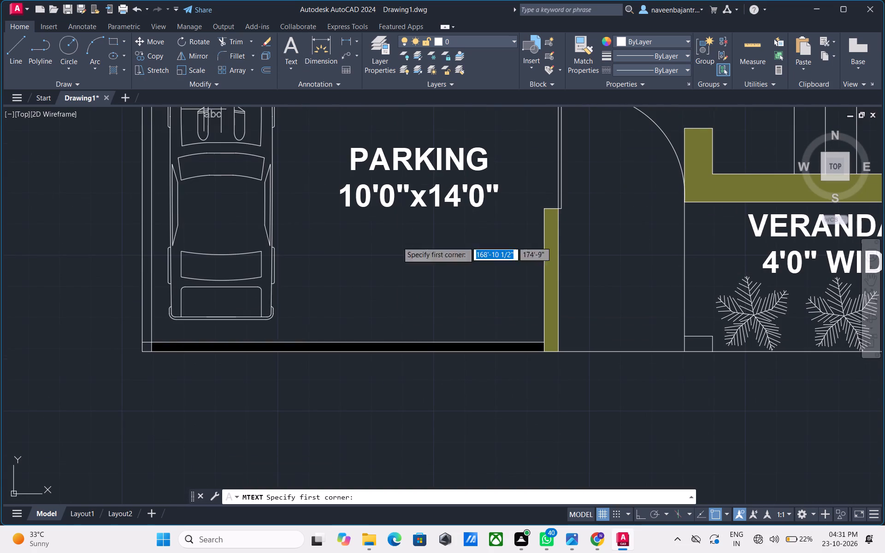
left_click(312, 318)
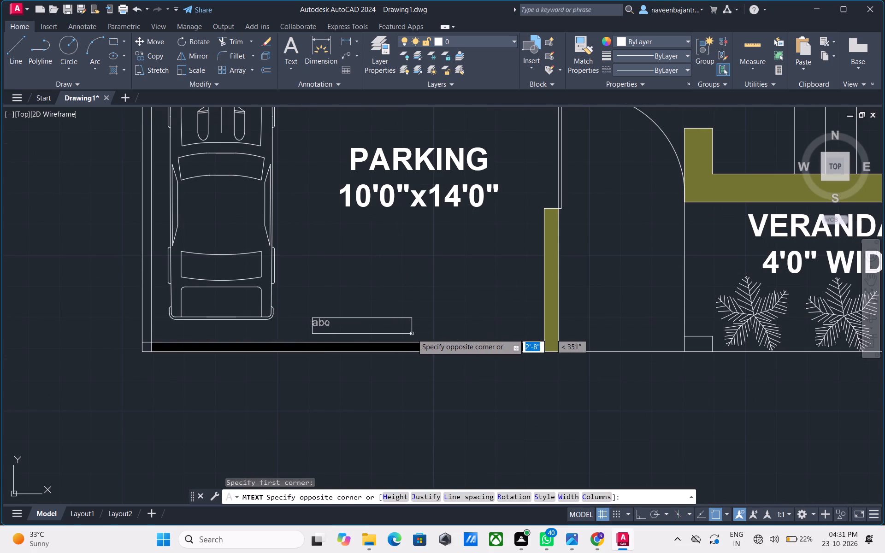
left_click(412, 336)
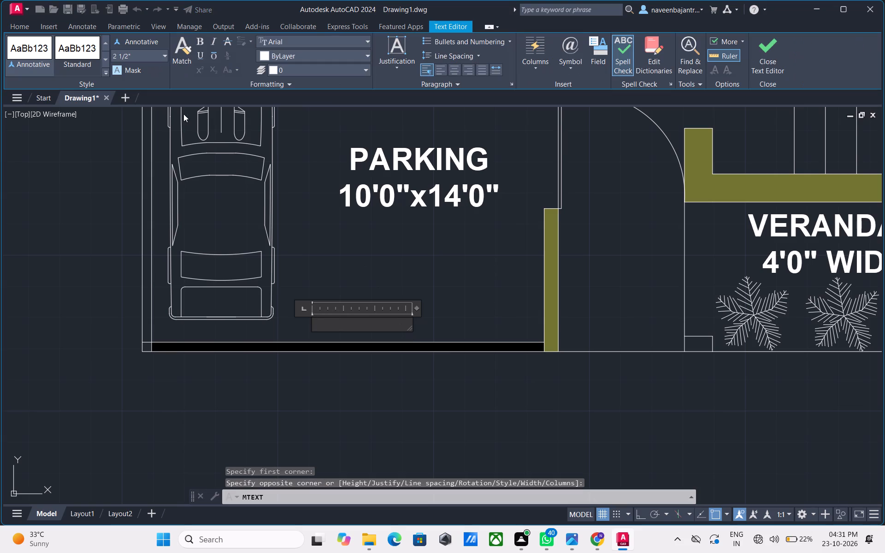
left_click(144, 50)
type("7\"")
key("Return")
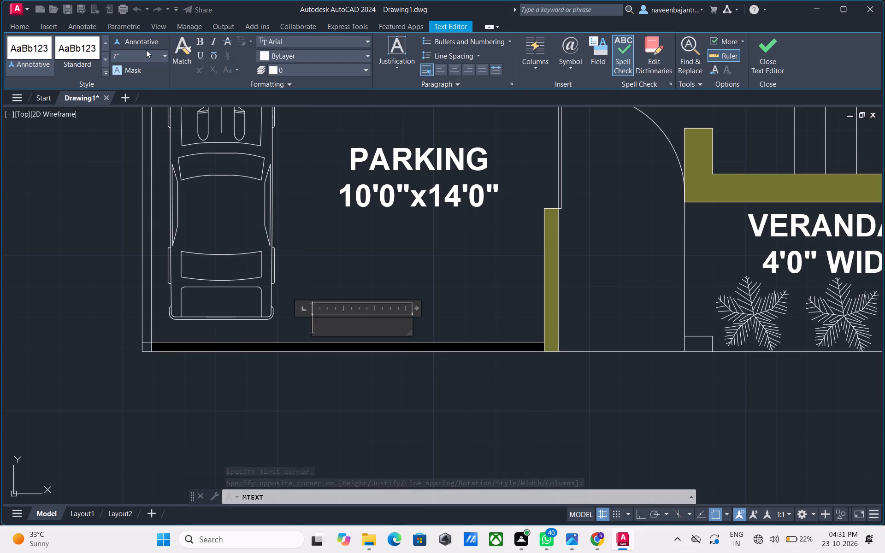
key("g")
type("ATE")
Centre the GATE label, make it bold and finish editing the text.
left_click_drag(399, 321, 395, 322)
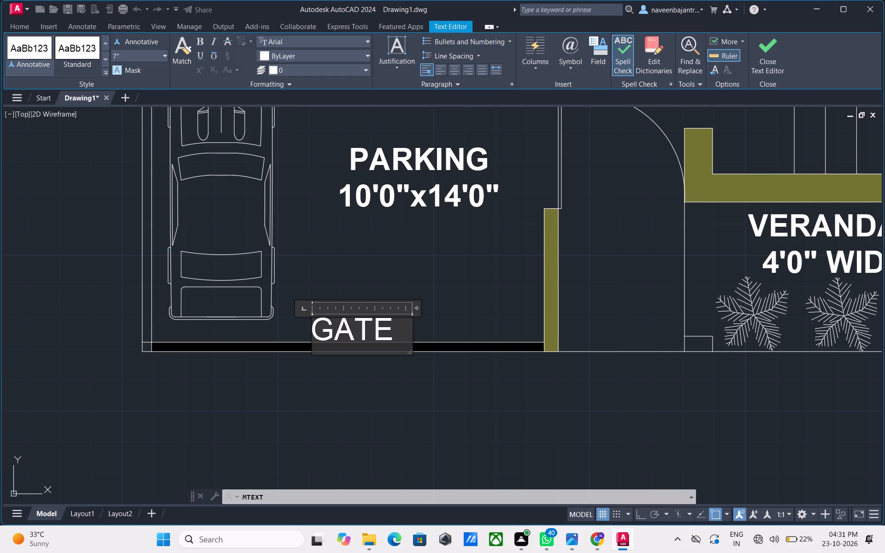
left_click_drag(395, 322, 310, 325)
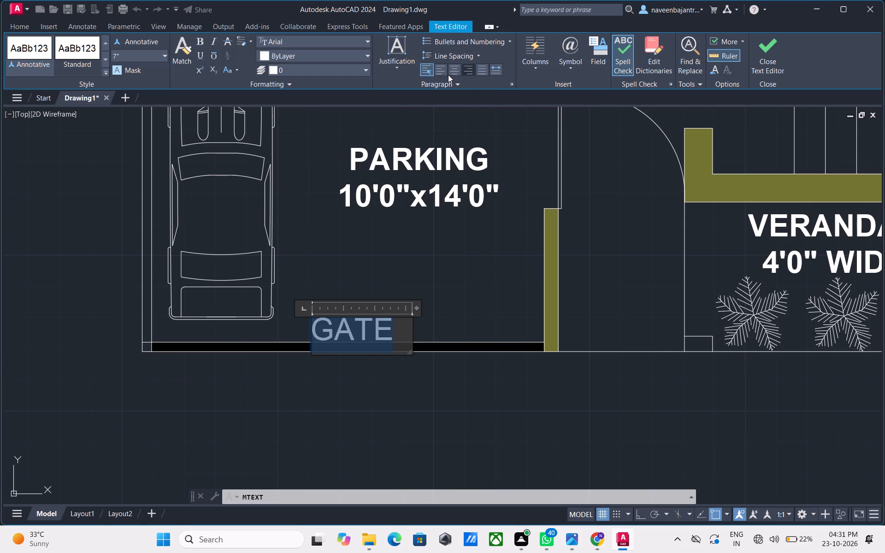
left_click(448, 75)
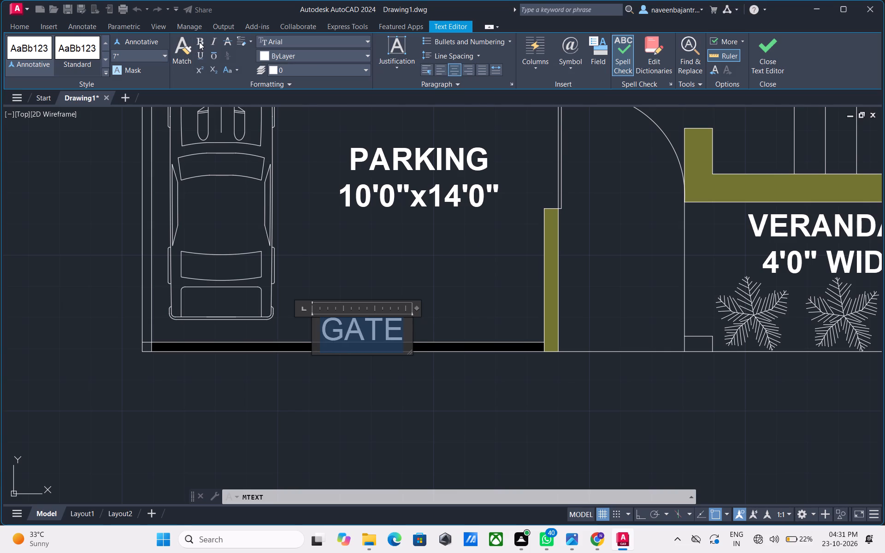
left_click(199, 42)
left_click(760, 67)
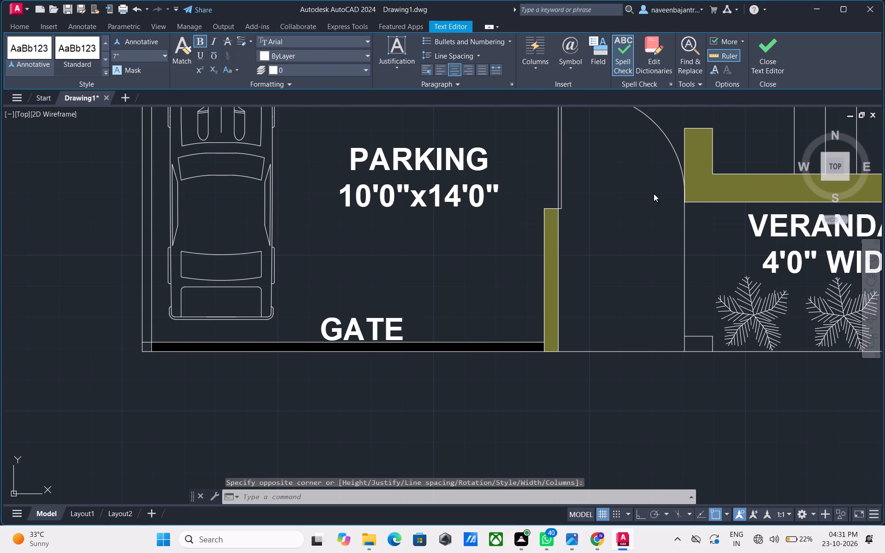
Write the door label MD in 7" multiline text at the main entrance door between PARKING and VERANDAH.
scroll(651, 202, "down", 3)
middle_click_drag(651, 202, 637, 246)
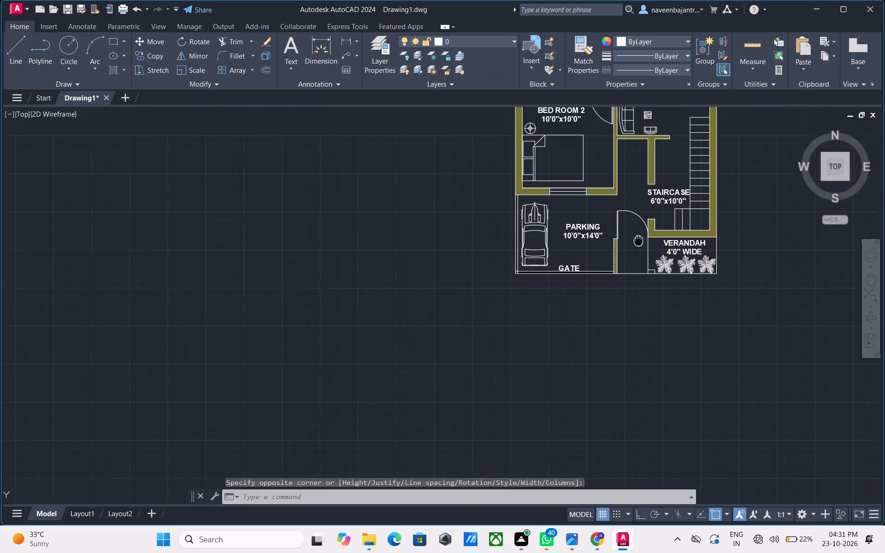
middle_click_drag(637, 246, 604, 306)
middle_click(603, 306)
middle_click(602, 308)
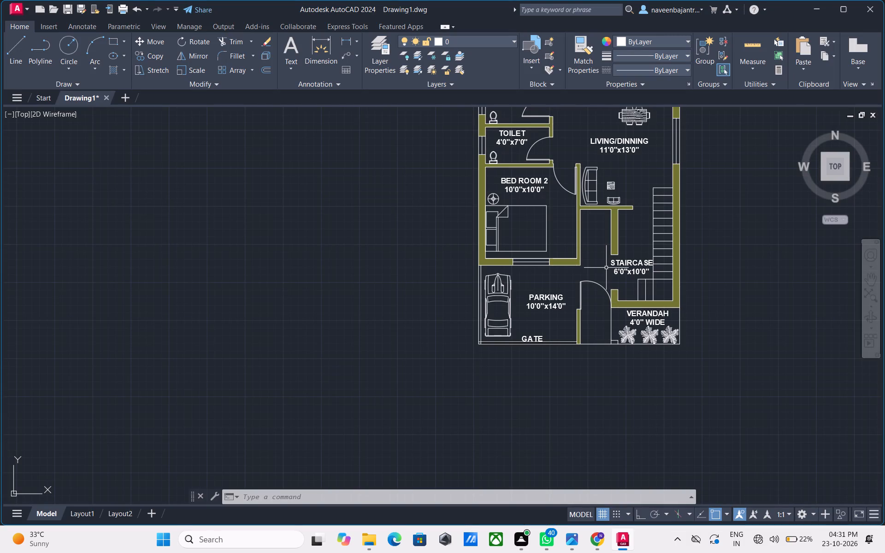
scroll(606, 268, "up", 3)
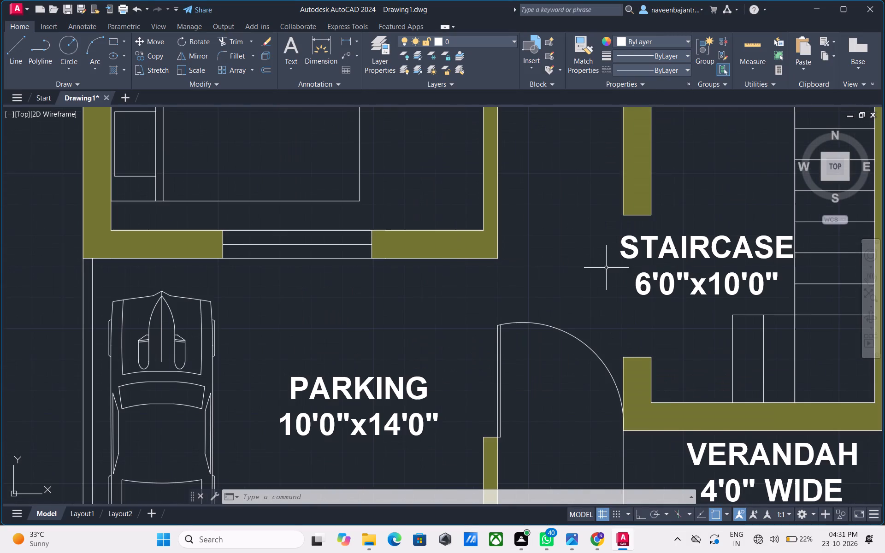
scroll(606, 268, "down", 1)
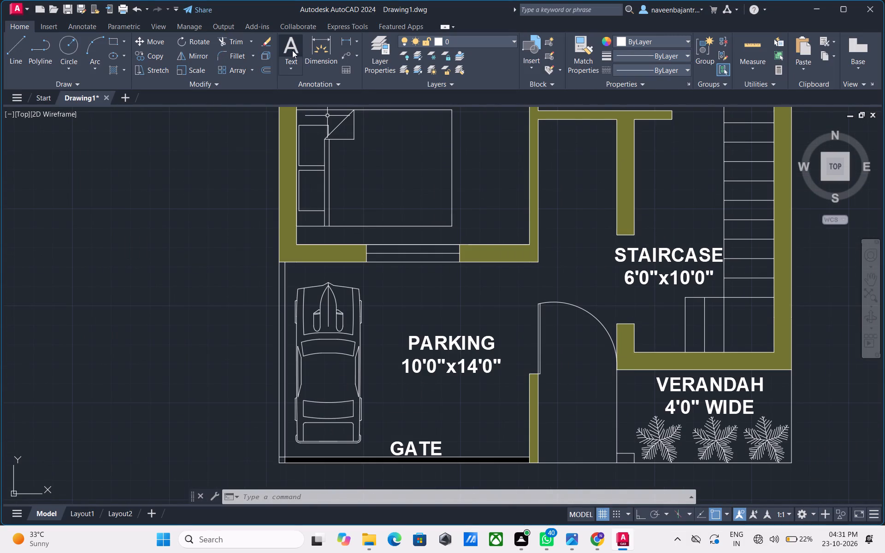
left_click(292, 50)
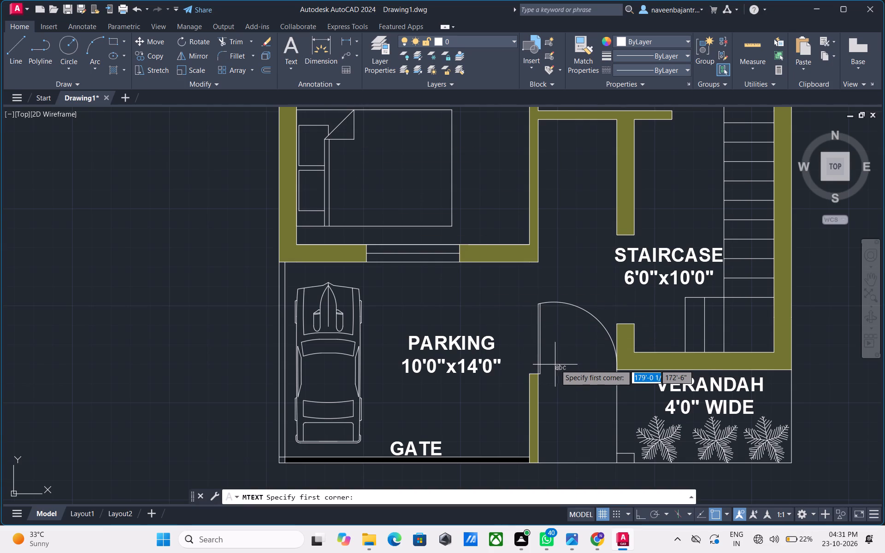
left_click(564, 362)
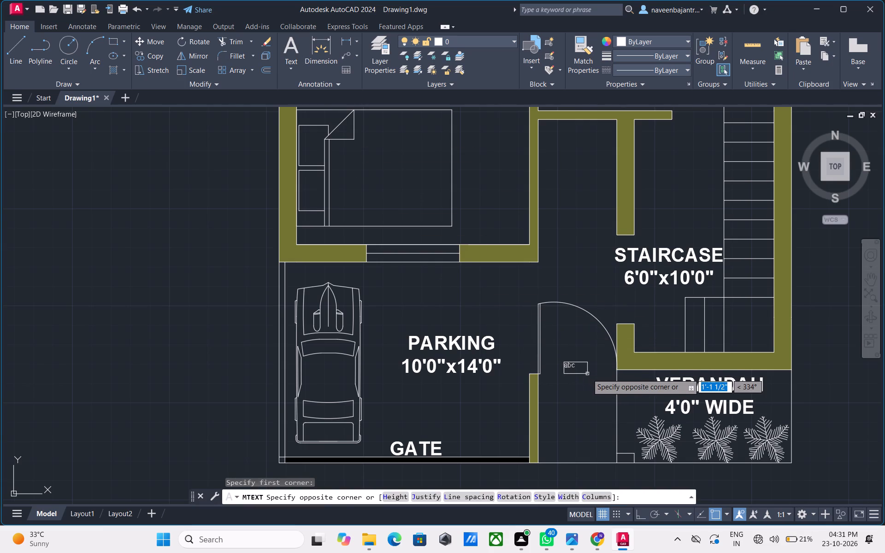
left_click(591, 375)
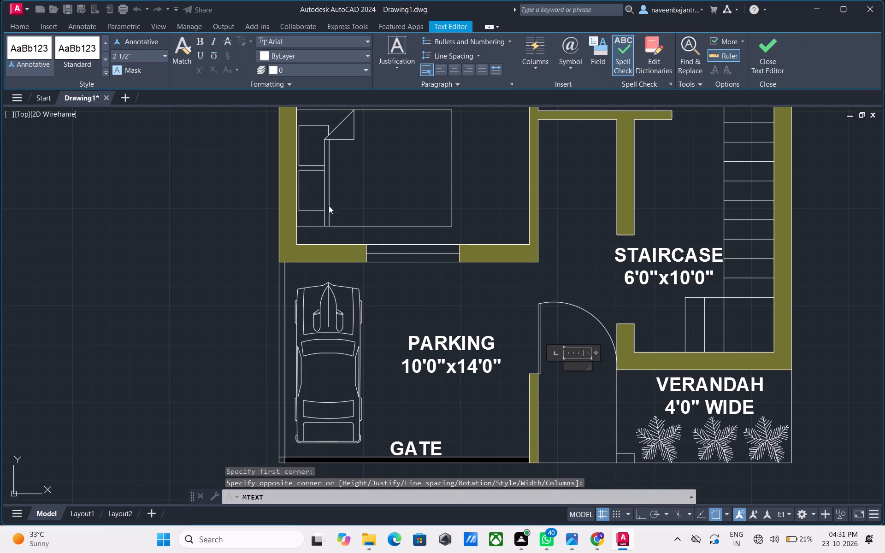
left_click(133, 55)
key("7")
key("shift+quotedbl")
key("Return")
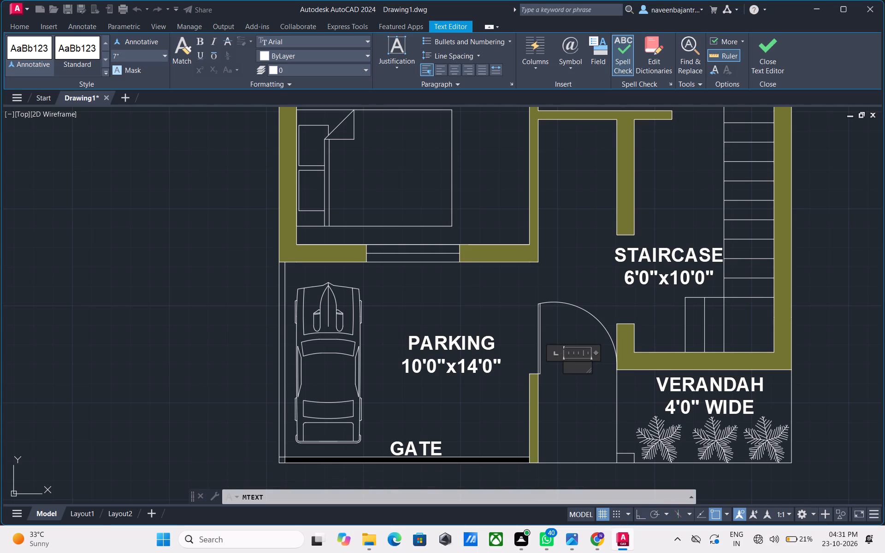
type("MD")
Centre the MD label, make it bold and finish editing the text.
left_click_drag(588, 372, 561, 372)
left_click(454, 71)
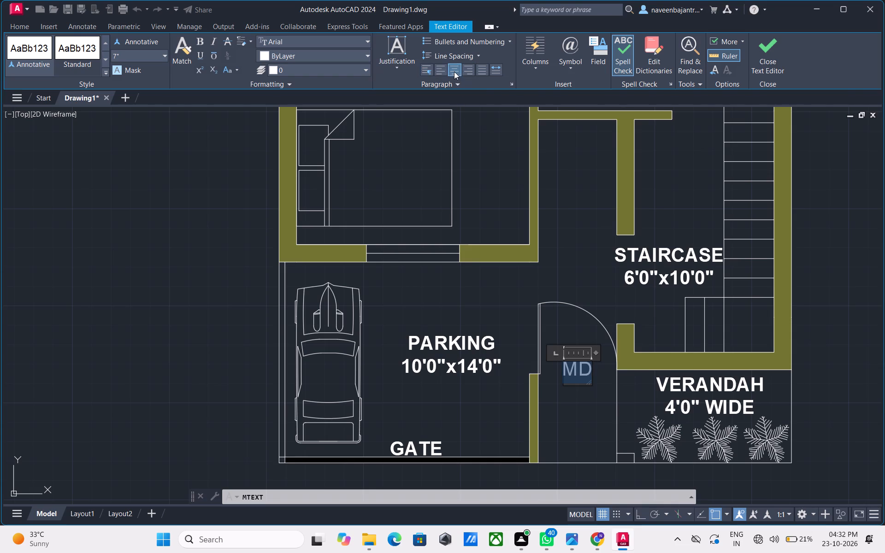
left_click(204, 43)
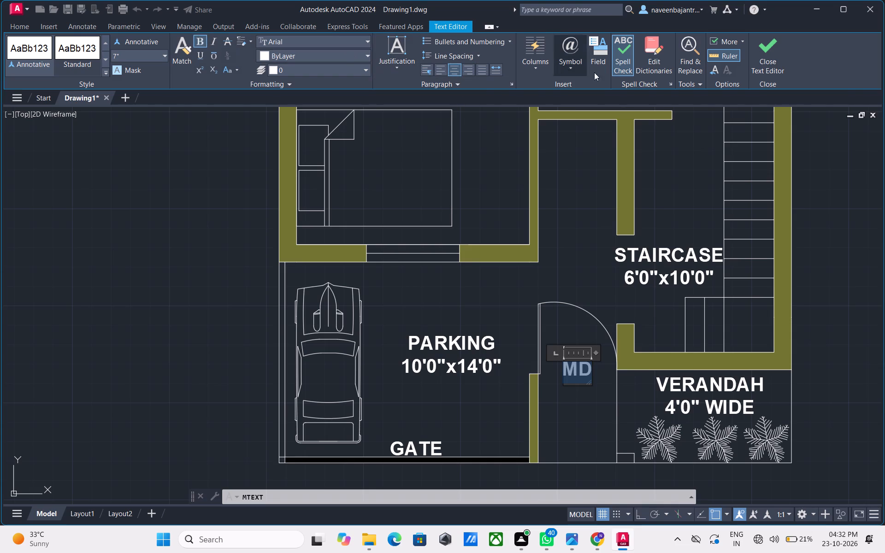
left_click(757, 68)
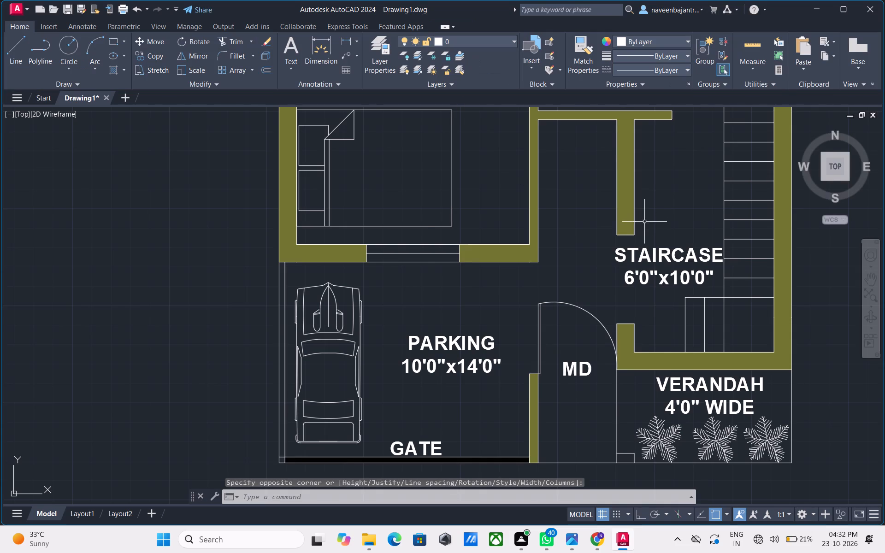
Write the door label D1 in 7" multiline text at the BED ROOM 2 door opening.
scroll(644, 222, "down", 2)
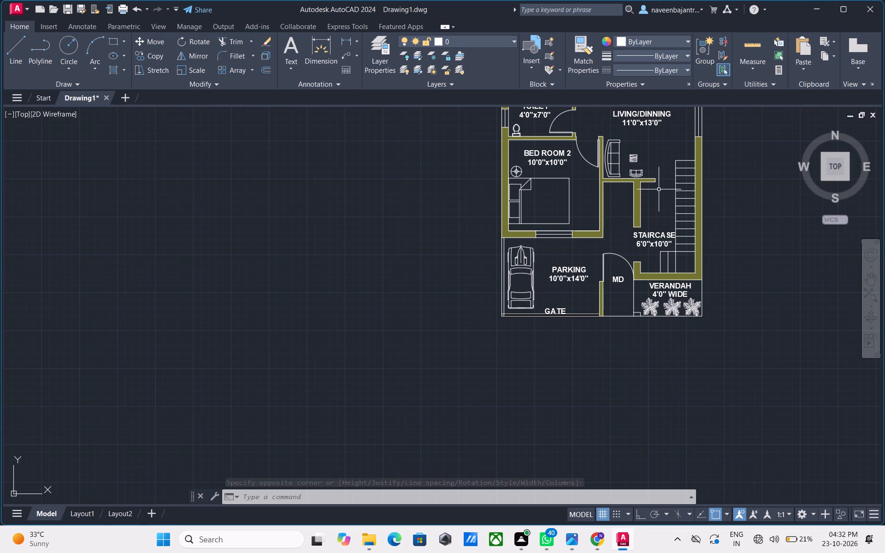
middle_click_drag(657, 160, 653, 228)
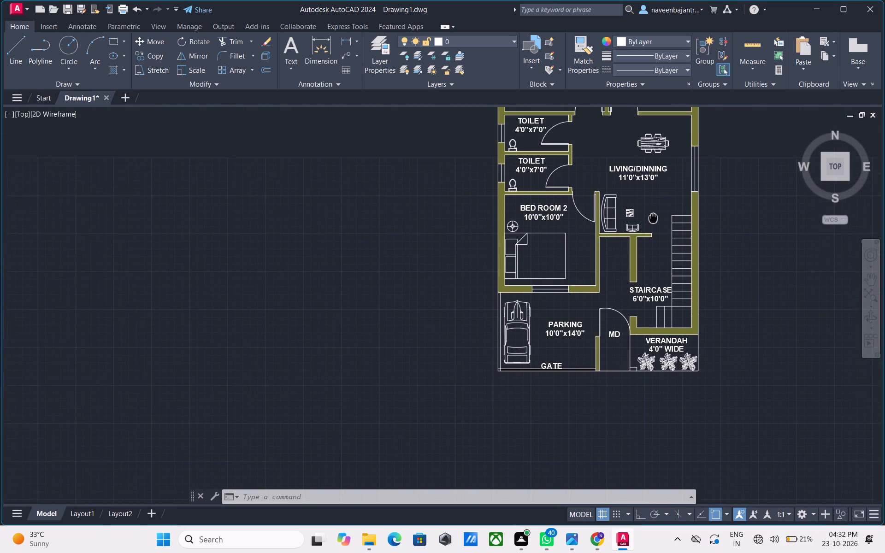
middle_click_drag(653, 228, 652, 286)
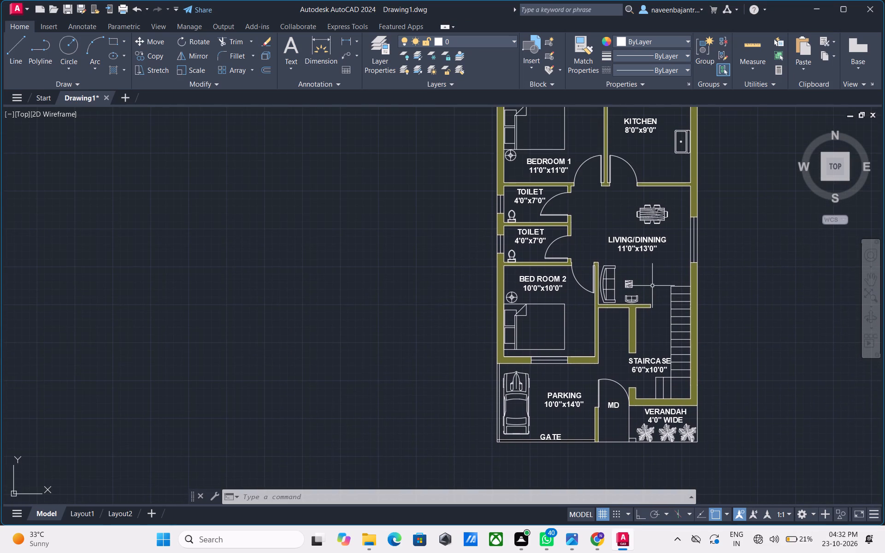
scroll(652, 286, "up", 2)
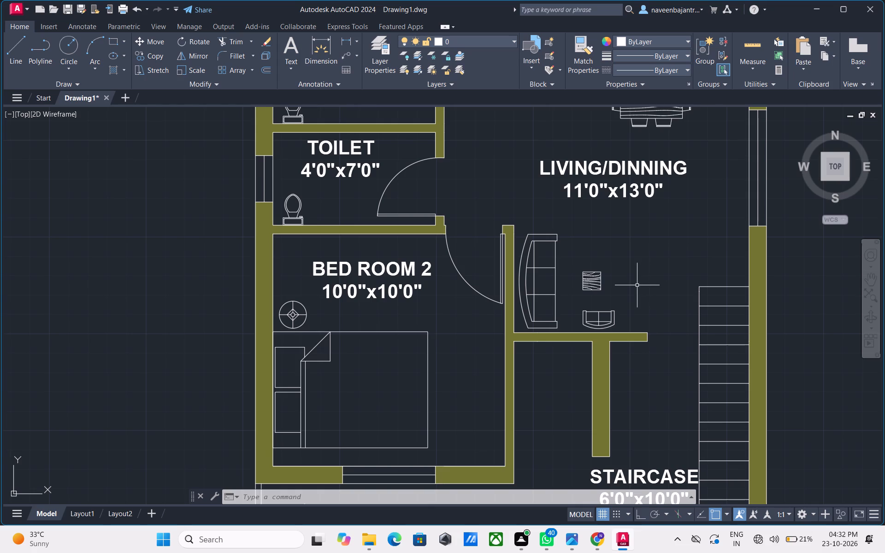
key("Escape")
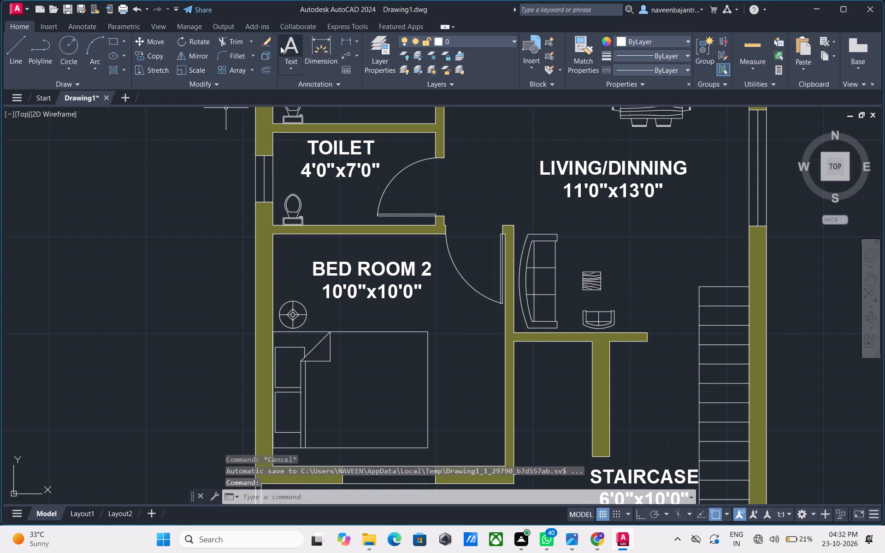
left_click(280, 46)
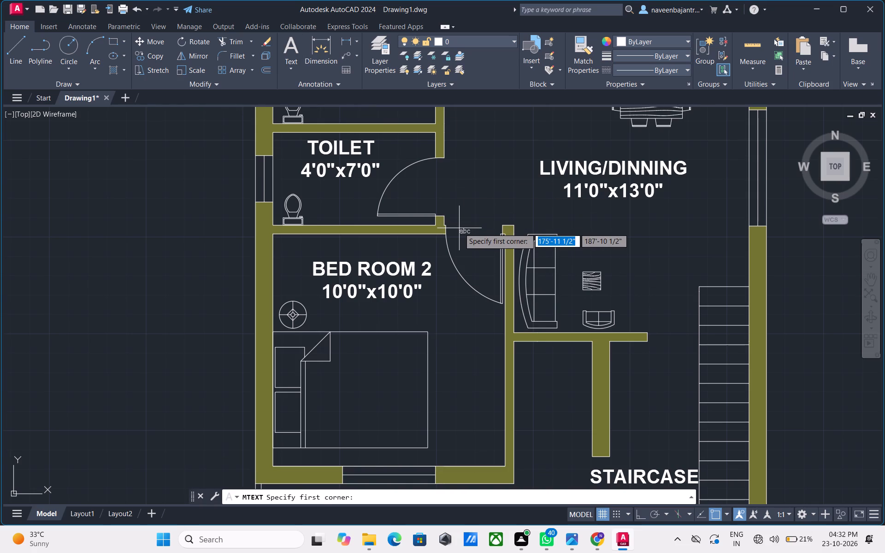
left_click(459, 229)
left_click(490, 241)
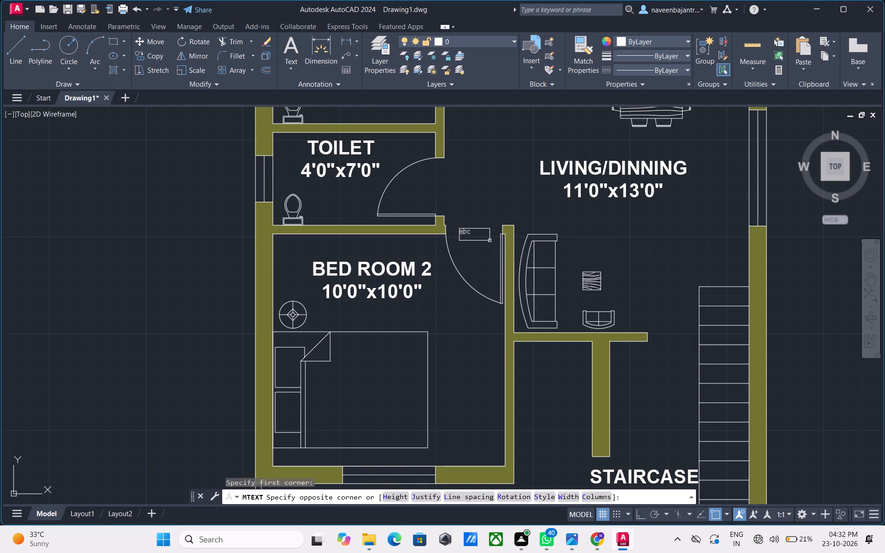
left_click(142, 53)
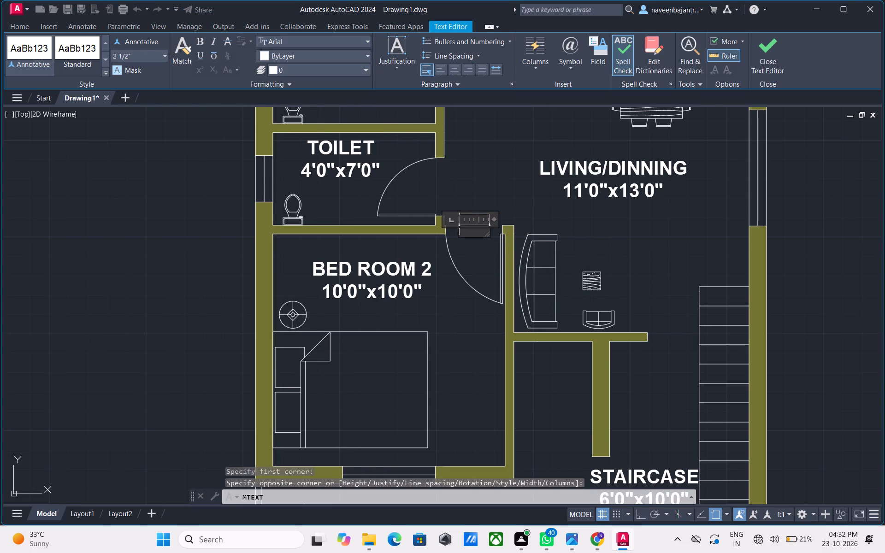
key("7")
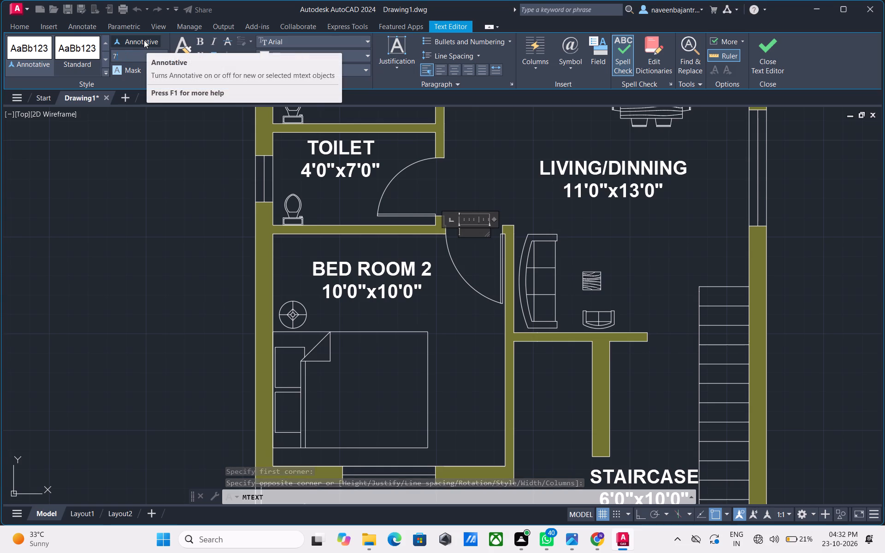
key("shift+quotedbl")
key("Return")
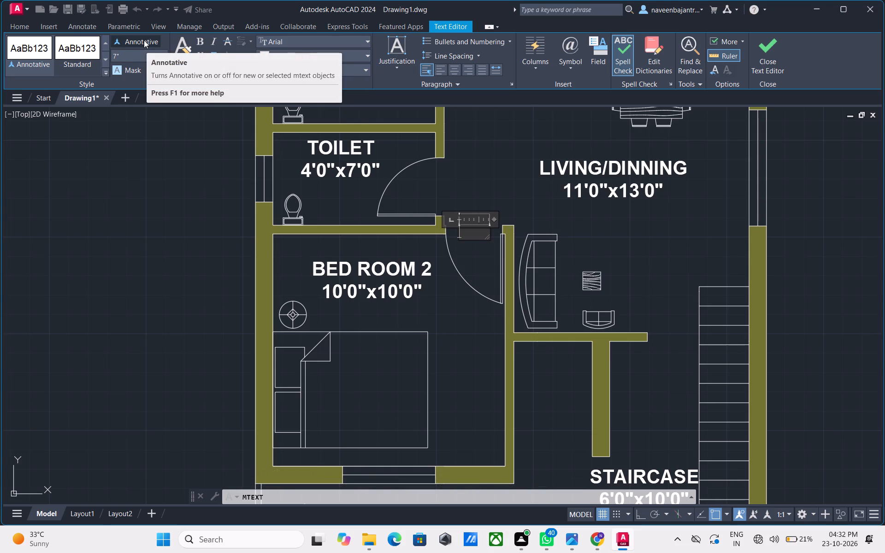
key("d")
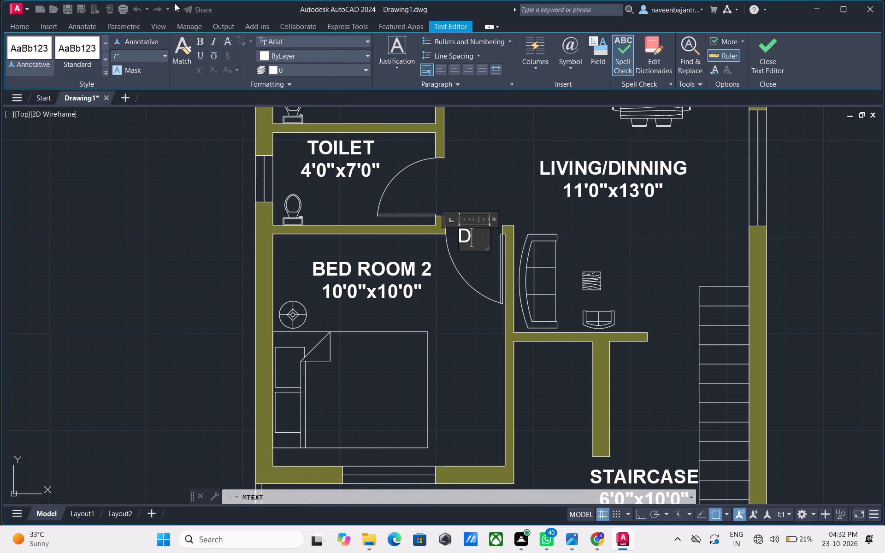
key("1")
Centre the D1 label at the BED ROOM 2 door, make it bold and finish editing the text.
left_click_drag(478, 236, 444, 234)
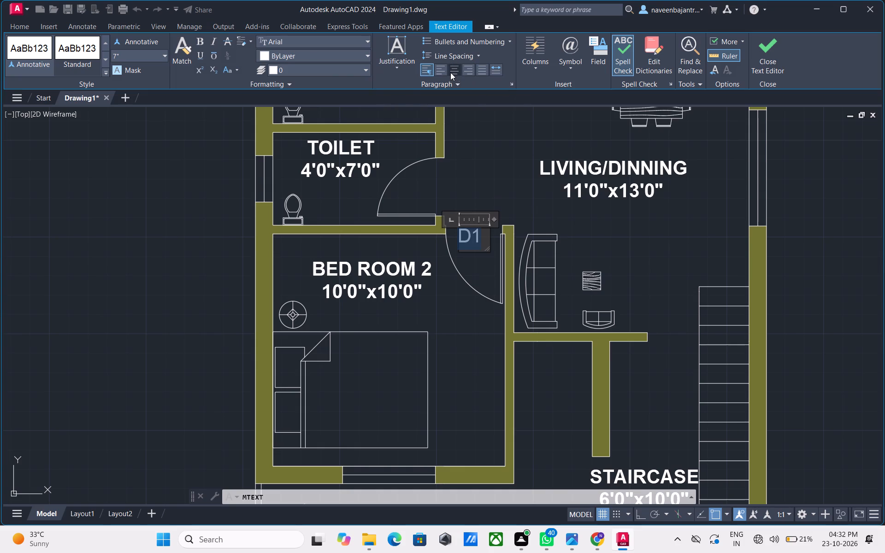
left_click(450, 72)
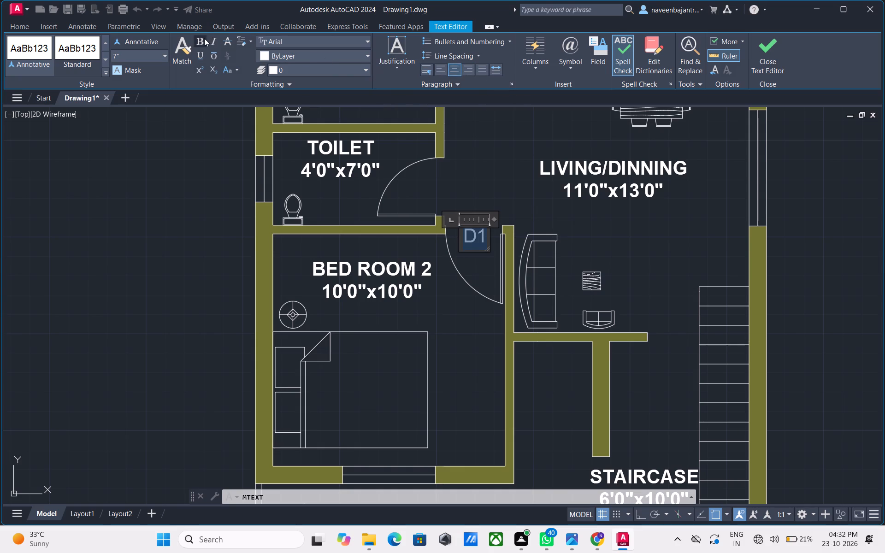
left_click(204, 38)
left_click(761, 65)
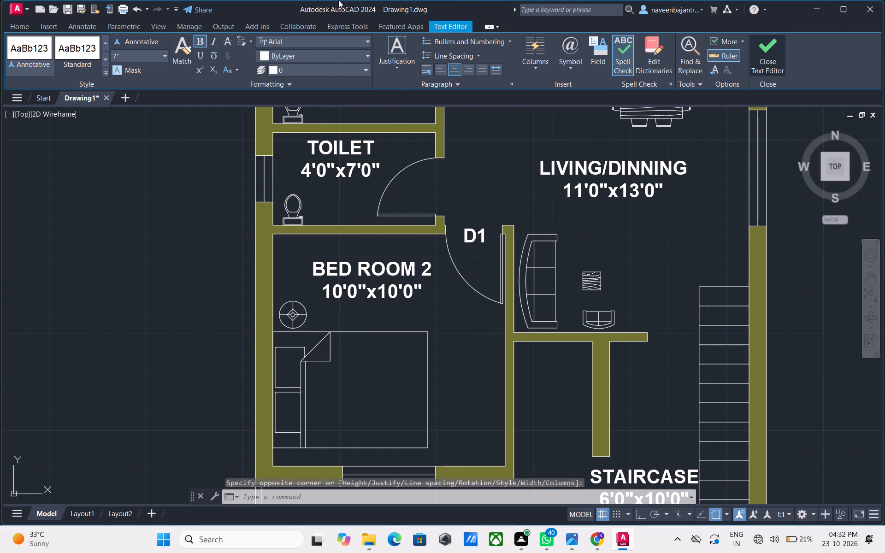
Copy the D1 label from the BED ROOM 2 door to the BEDROOM 1 and KITCHEN door openings.
scroll(338, 0, "down", 2)
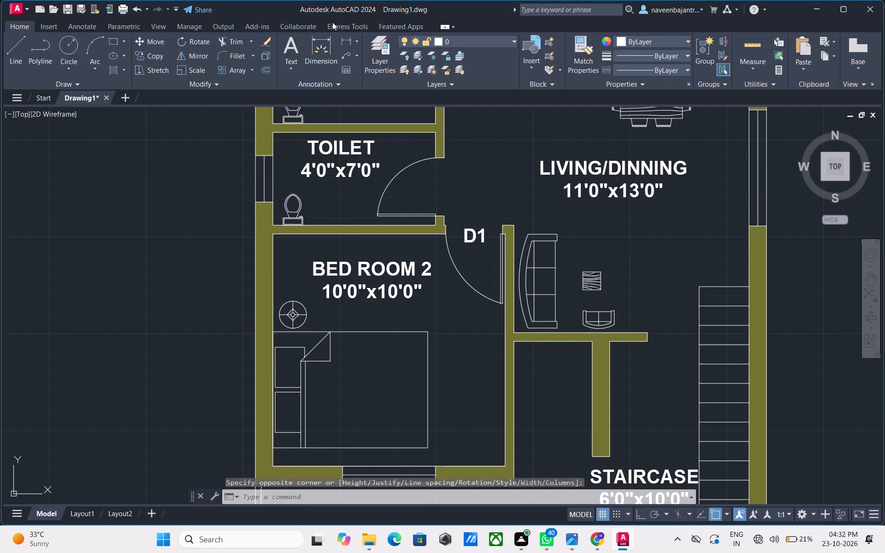
scroll(475, 137, "down", 2)
middle_click(480, 137)
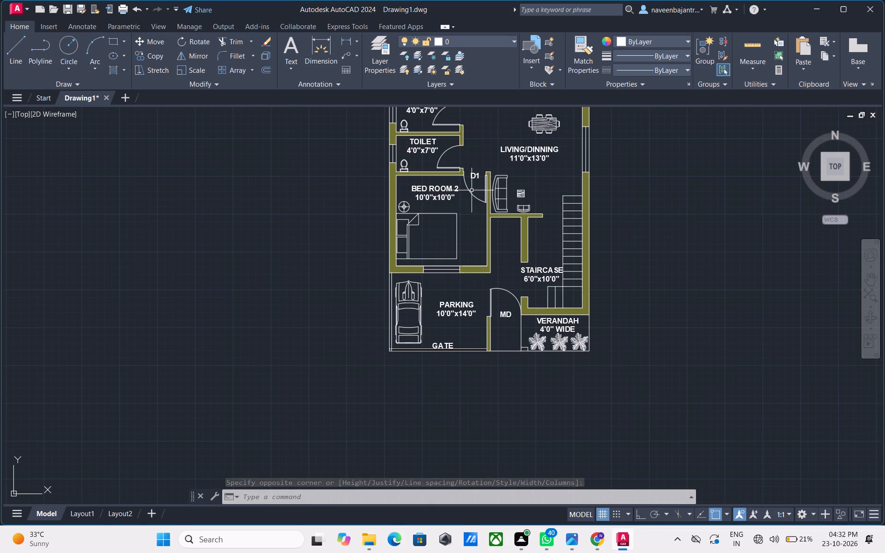
middle_click(472, 190)
scroll(478, 169, "down", 3)
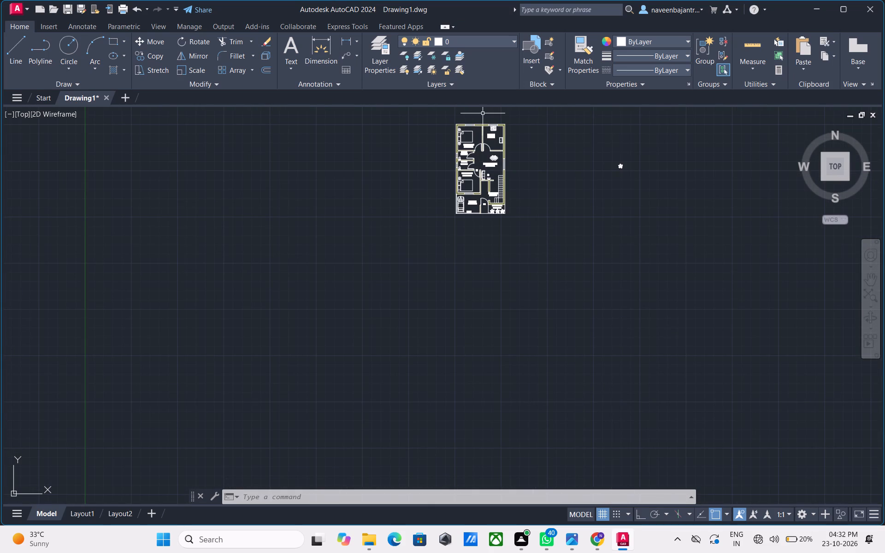
scroll(482, 128, "up", 4)
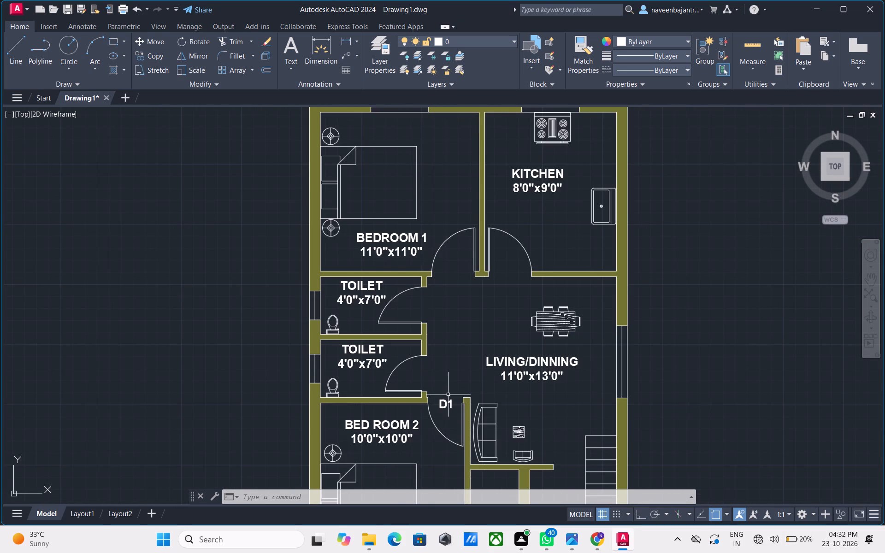
scroll(448, 406, "up", 1)
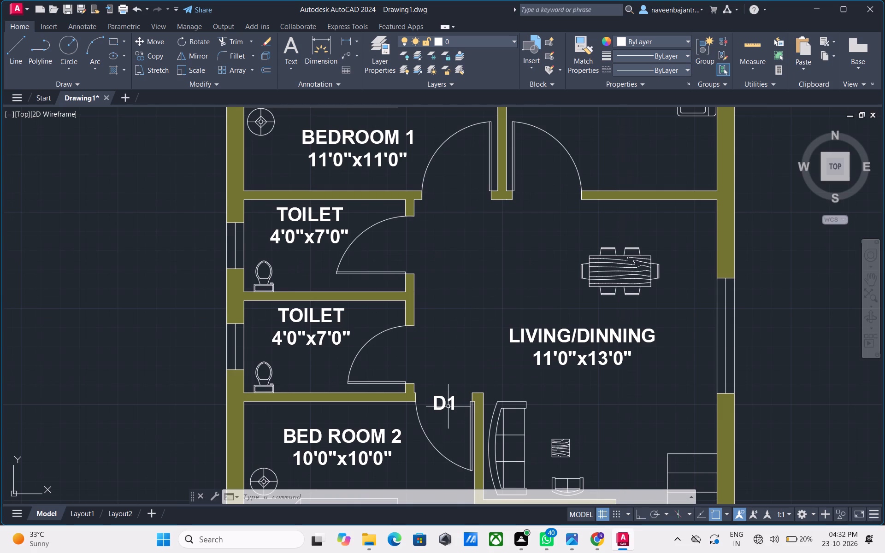
key("Escape")
left_click(445, 405)
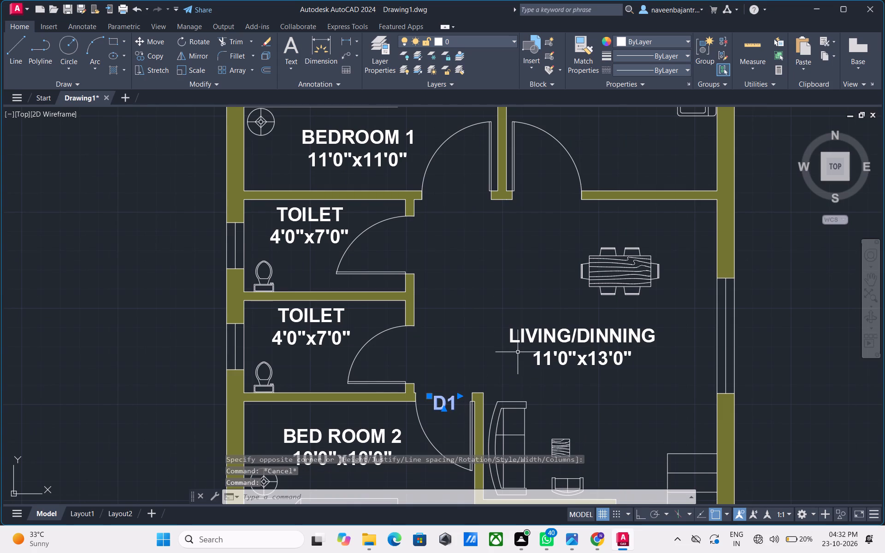
type("CO")
key("space")
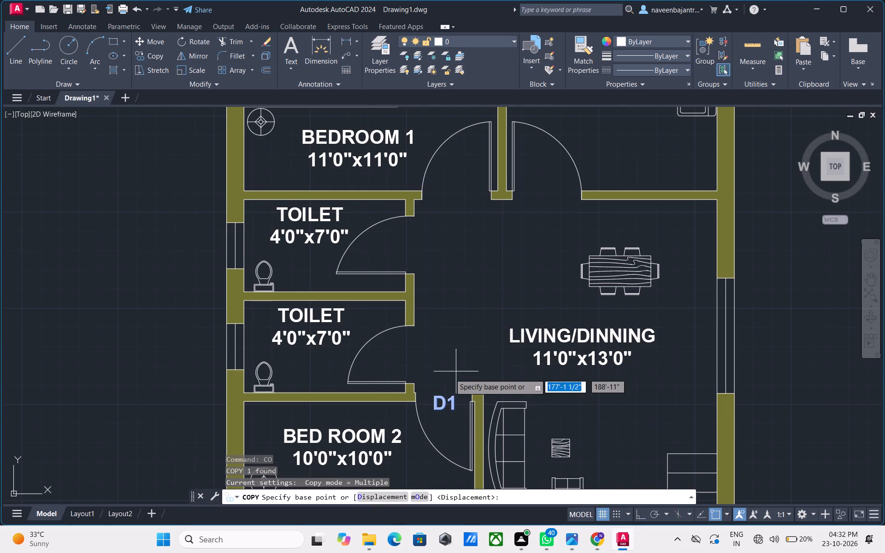
left_click(440, 397)
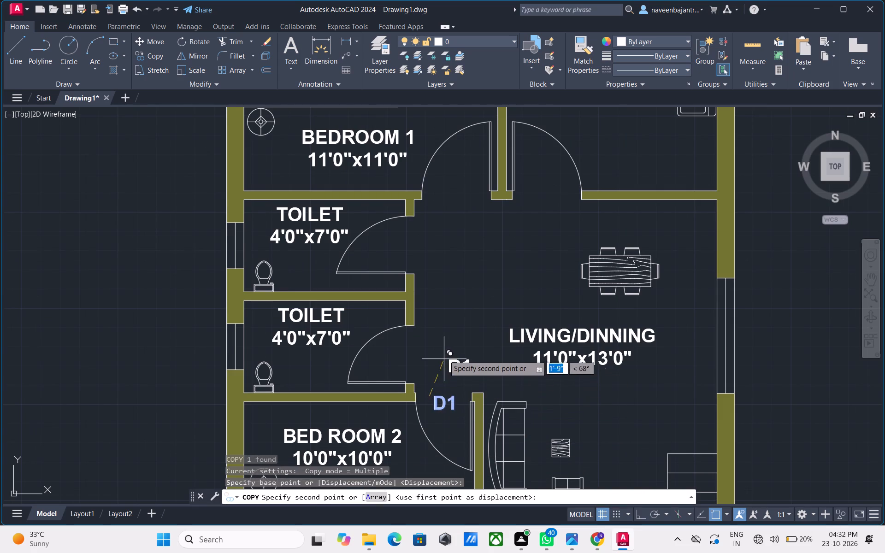
left_click(439, 188)
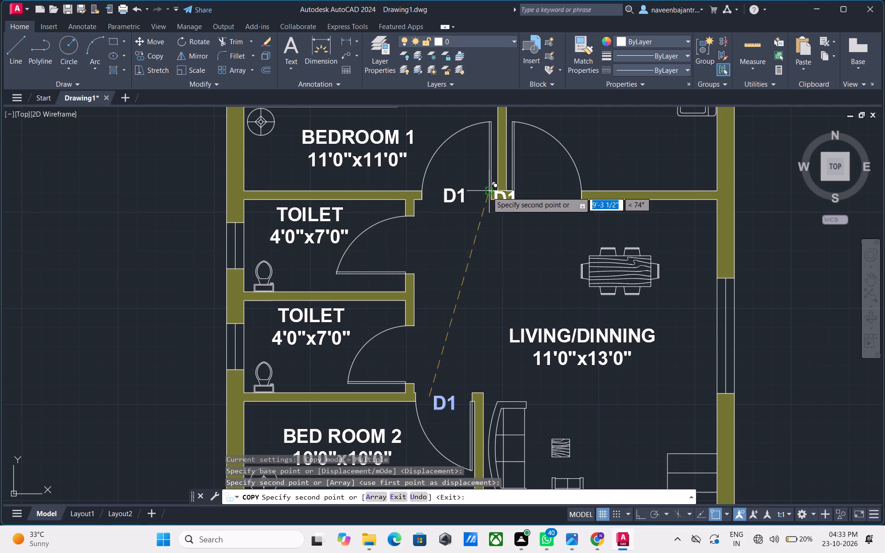
left_click(530, 188)
key("Escape")
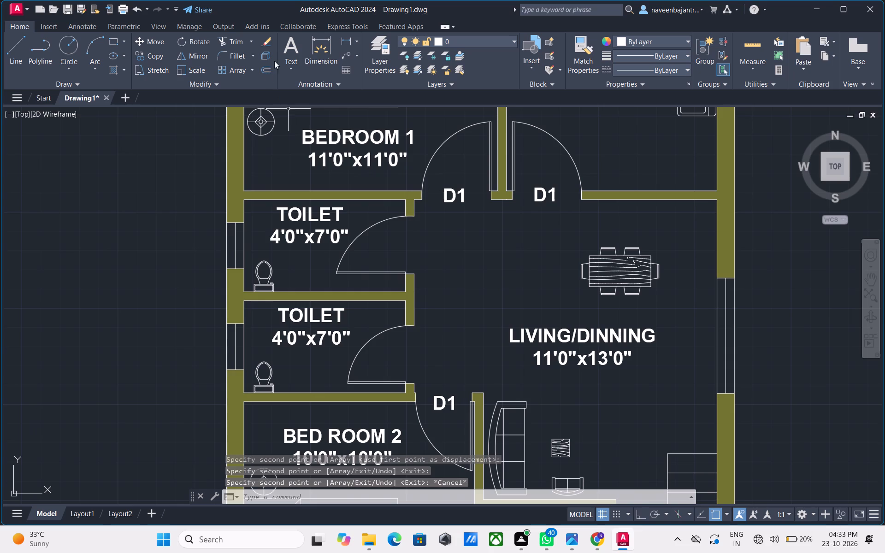
key("Escape")
Write the door label D2 in 7" multiline text at the door of the TOILET next to BEDROOM 1.
left_click(286, 50)
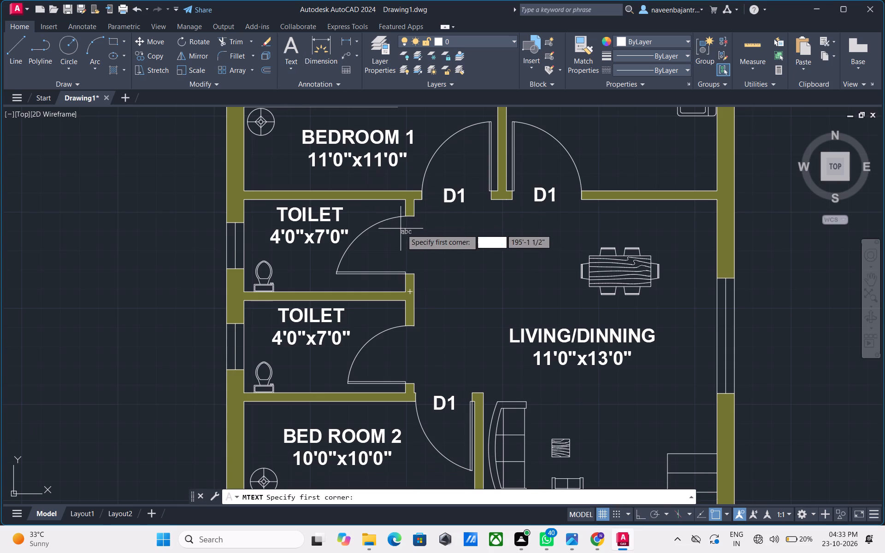
left_click(402, 233)
left_click(418, 251)
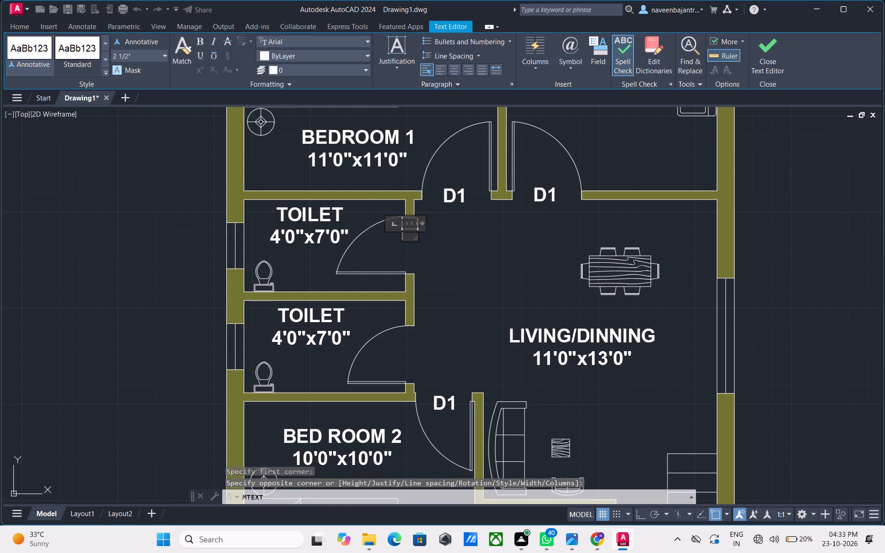
left_click(142, 56)
key("7")
key("shift+quotedbl")
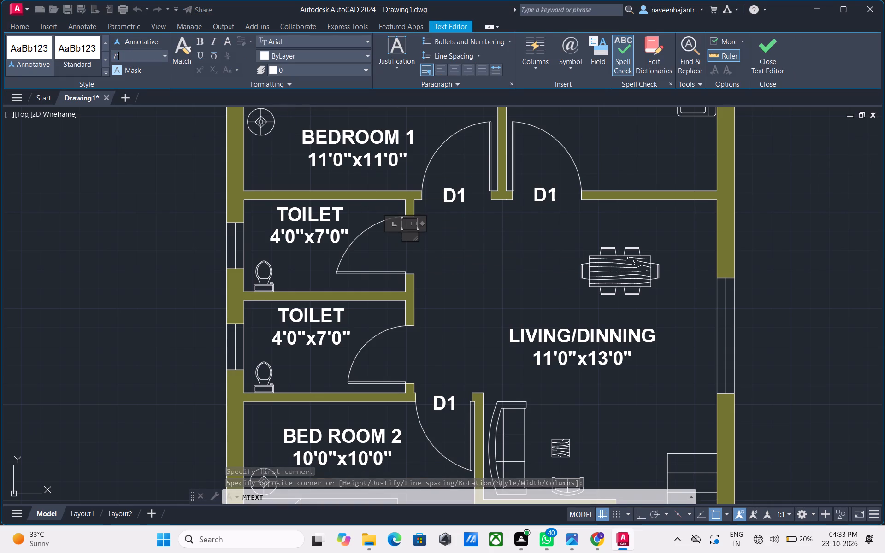
key("Return")
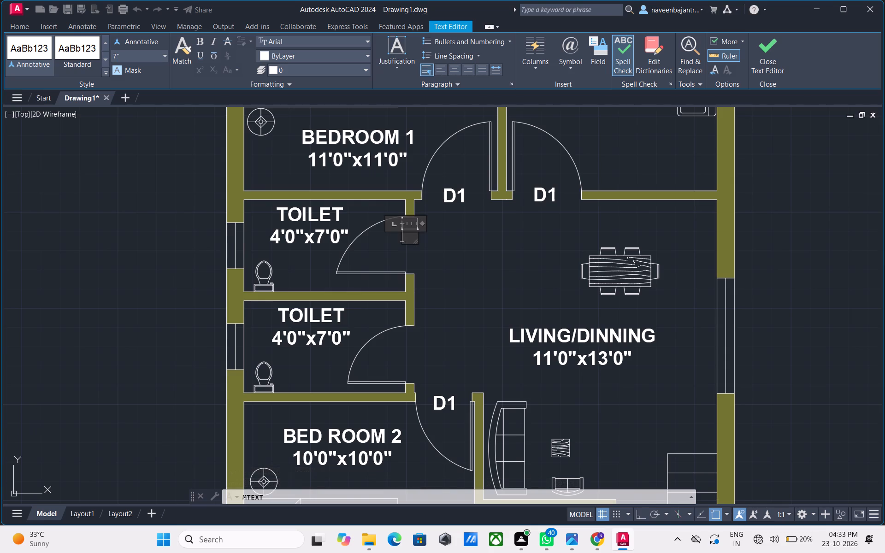
key("d")
key("2")
Centre the D2 label, make it bold and finish editing the text.
left_click_drag(421, 238, 401, 238)
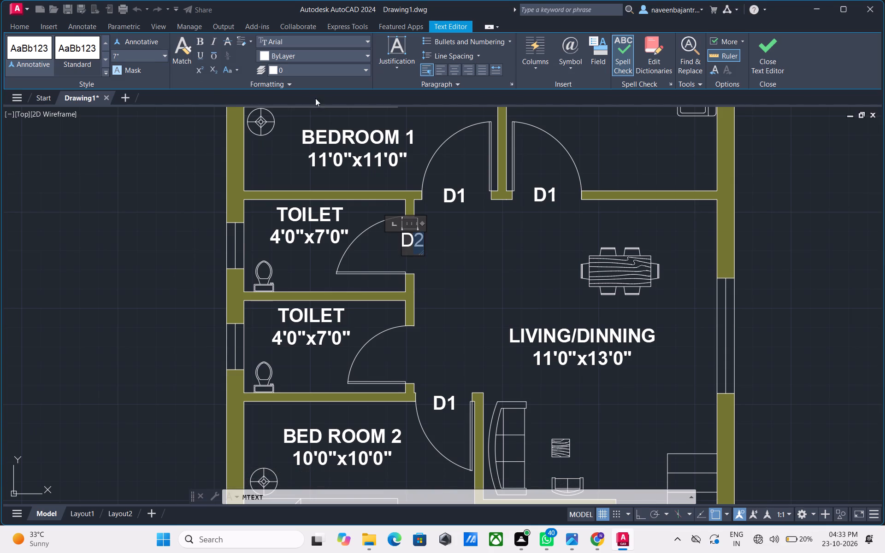
left_click(453, 74)
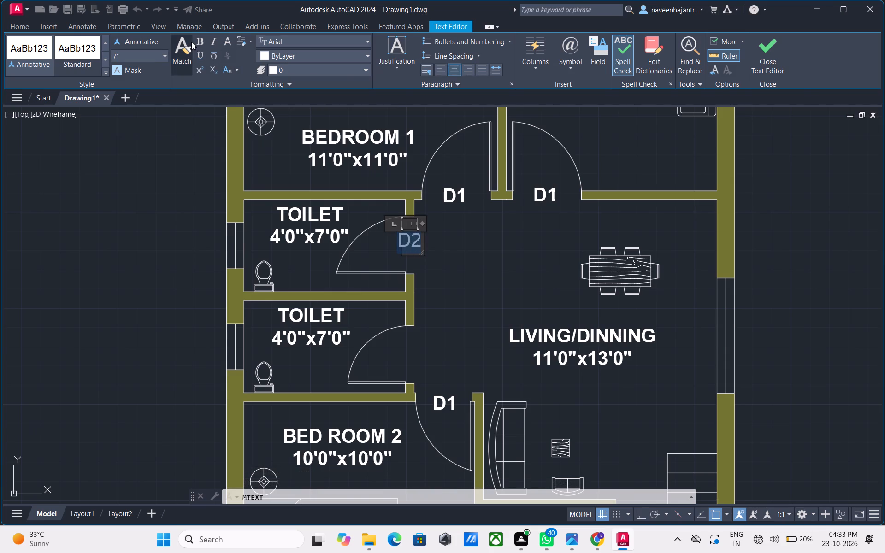
left_click(199, 41)
left_click(773, 63)
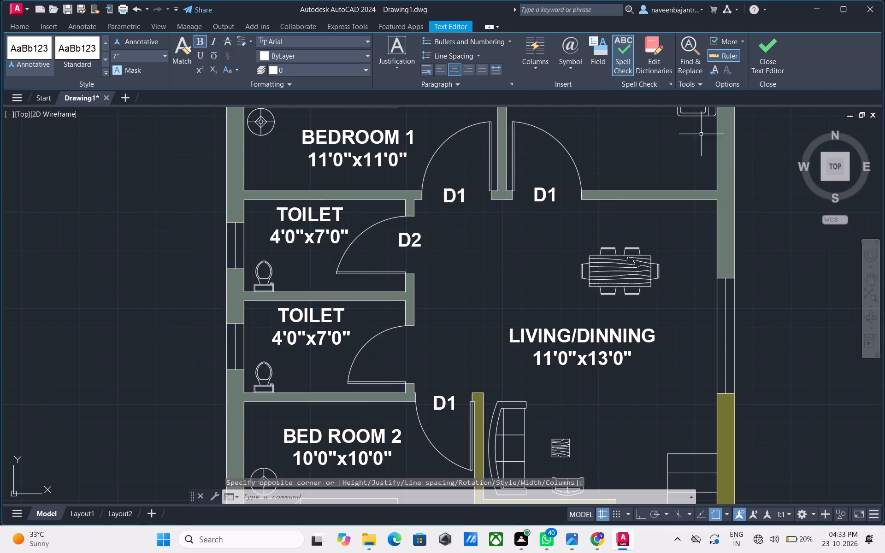
key("Escape")
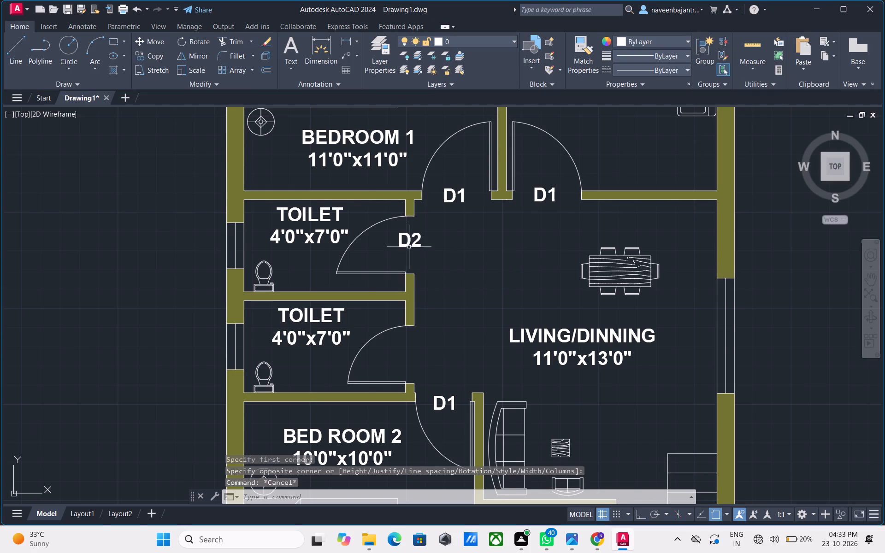
Copy the D2 label to the door of the TOILET next to BED ROOM 2.
left_click(408, 246)
type("CO")
key("space")
left_click(408, 246)
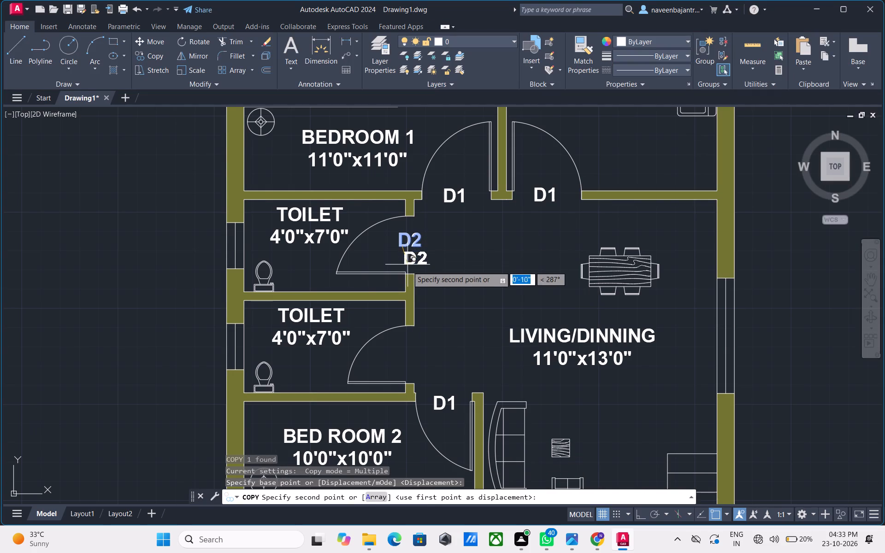
left_click(404, 357)
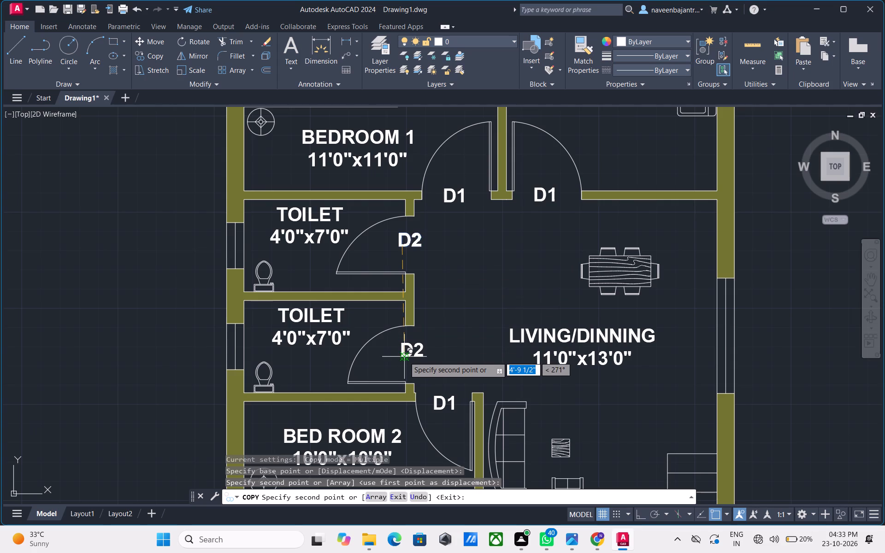
key("Escape")
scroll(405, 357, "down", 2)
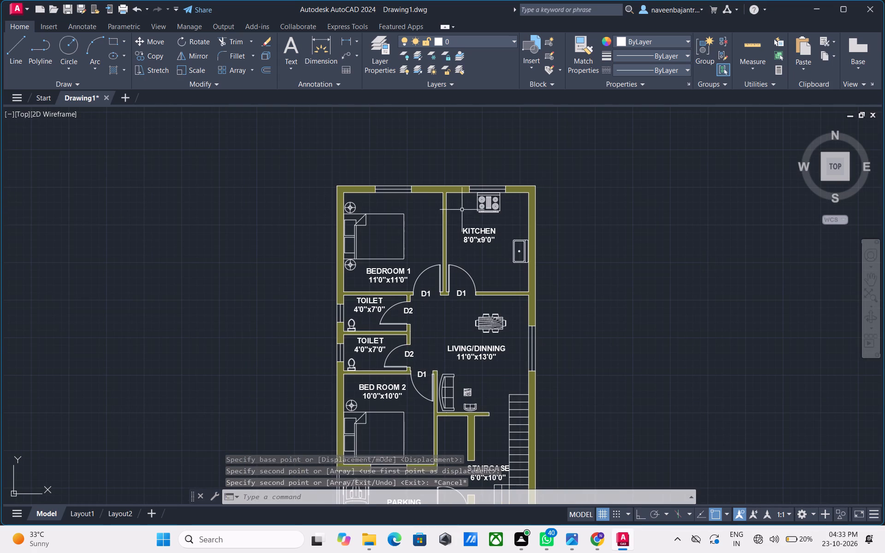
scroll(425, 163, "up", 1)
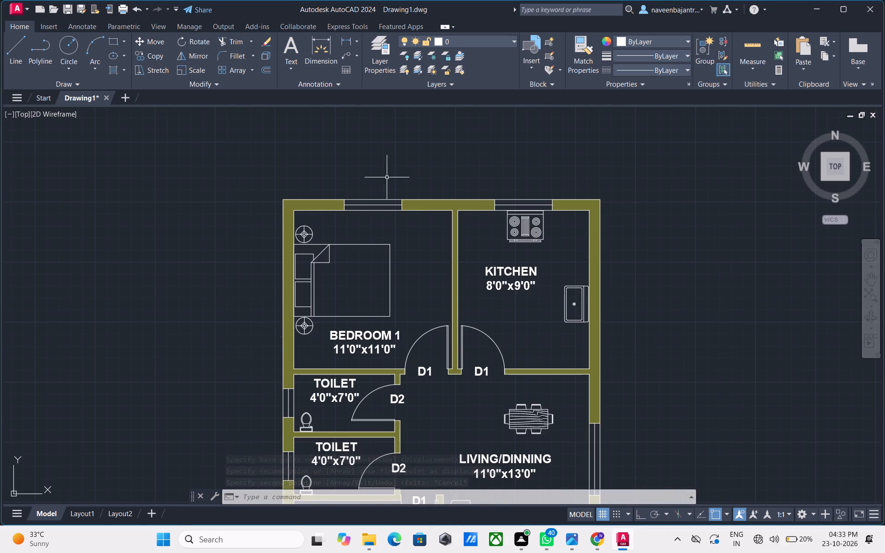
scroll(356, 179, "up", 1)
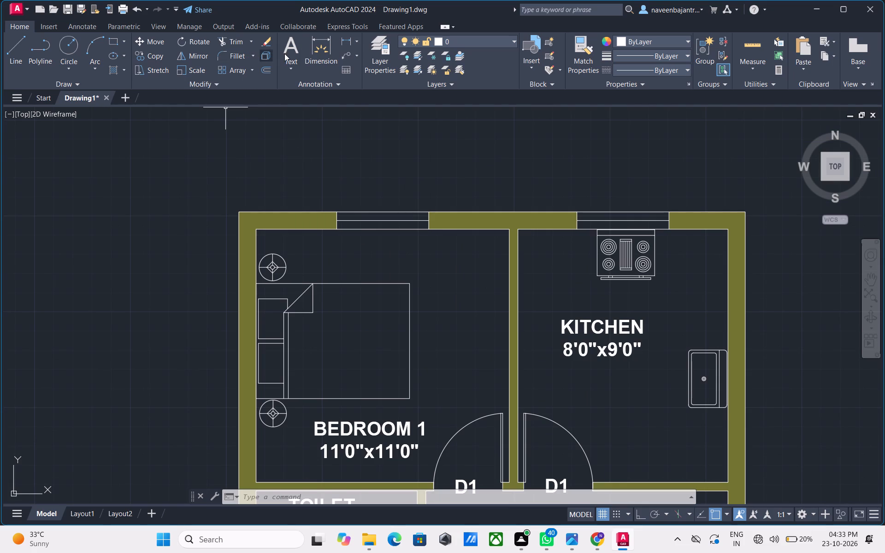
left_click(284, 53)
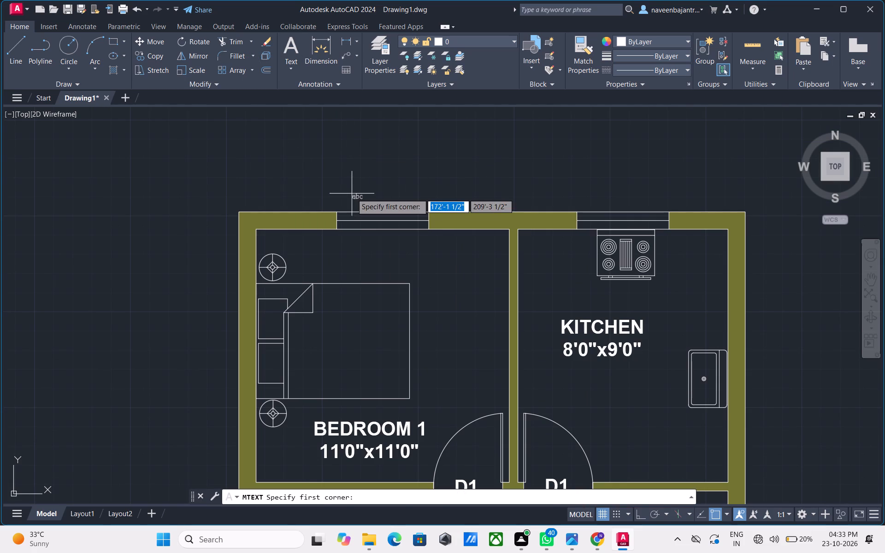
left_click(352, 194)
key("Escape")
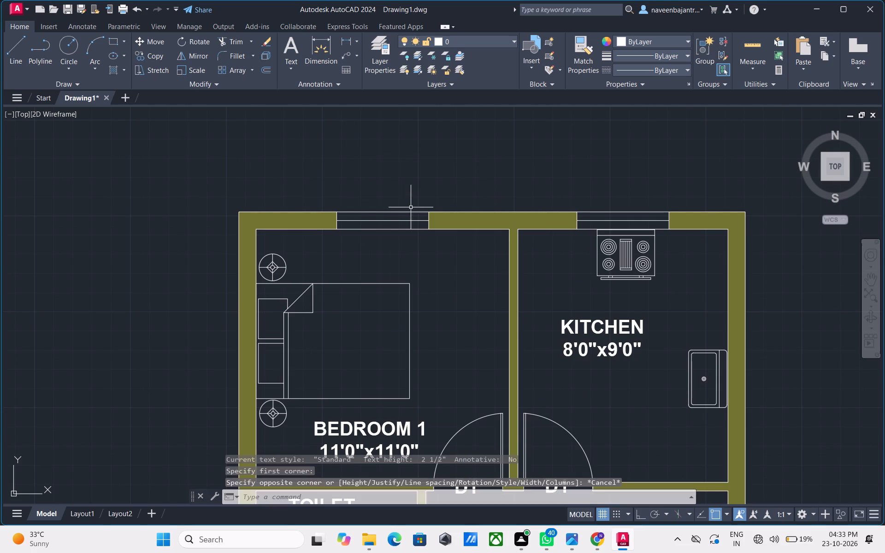
Write the window label W1 in 7" multiline text just outside the BEDROOM 1 window in the plan's top wall.
left_click(288, 45)
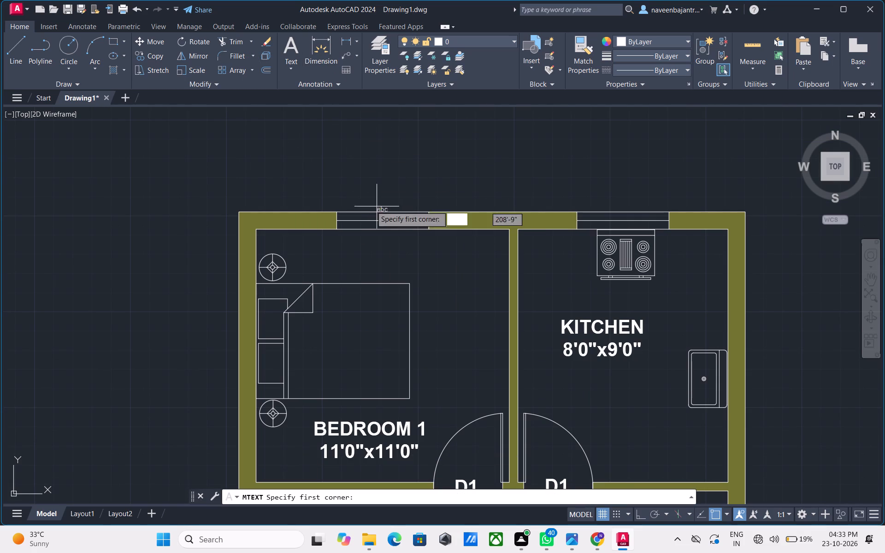
left_click(360, 186)
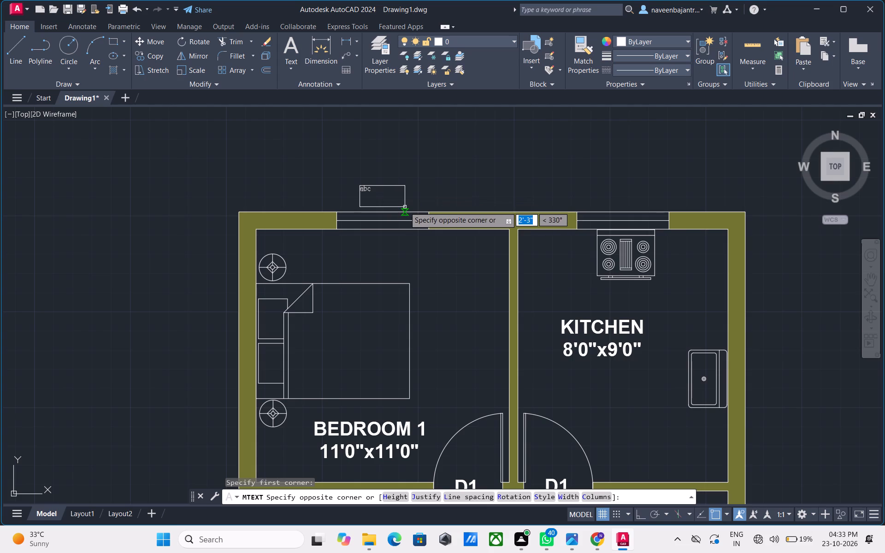
left_click(405, 207)
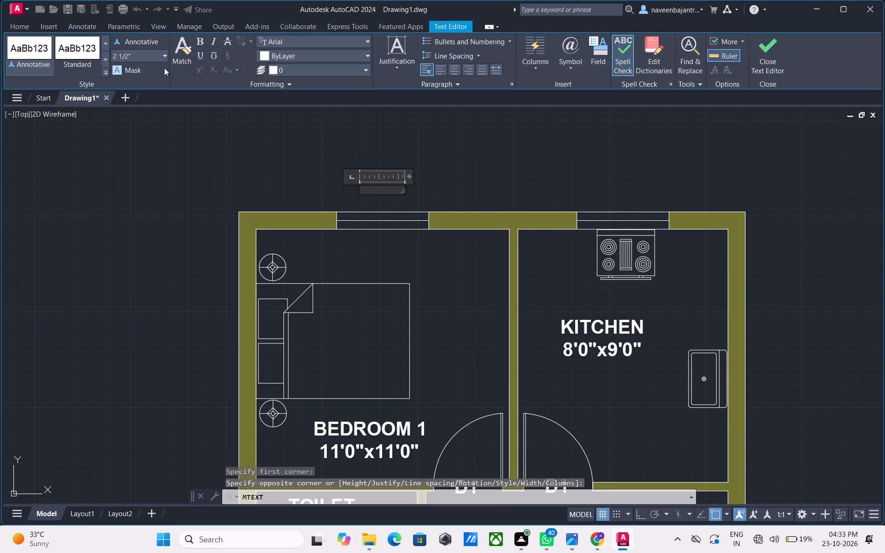
left_click(146, 60)
type("7\"")
key("Return")
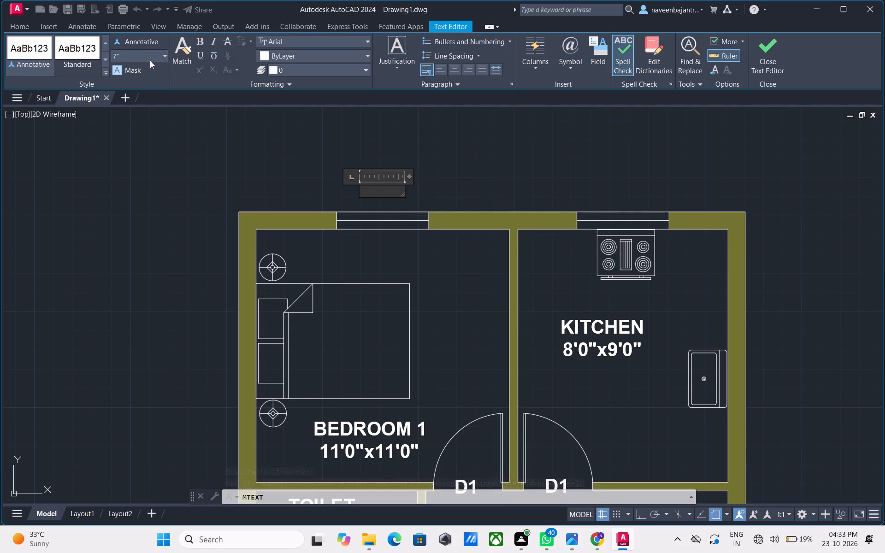
key("w")
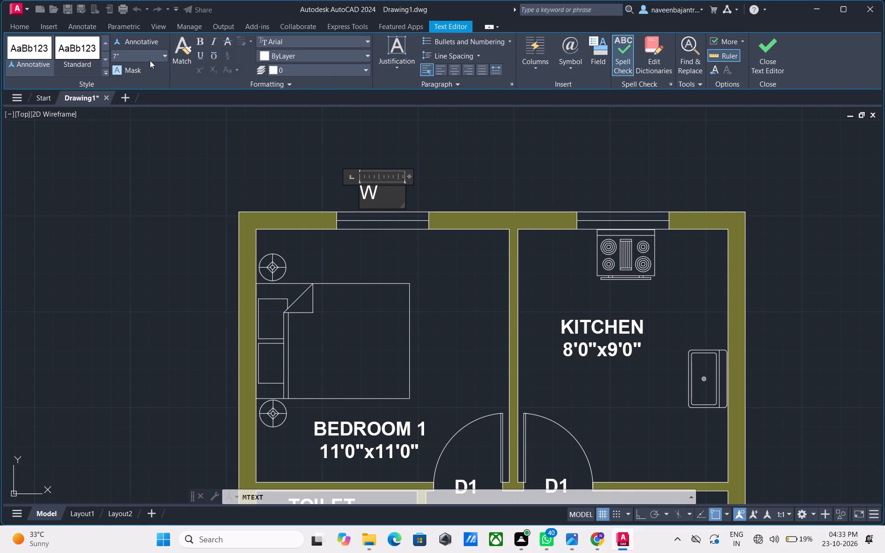
key("1")
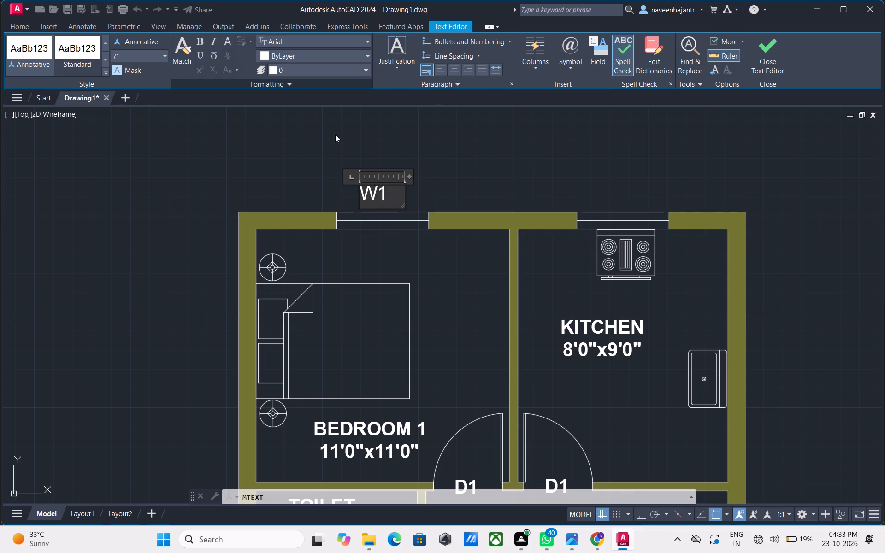
Centre the W1 label outside the BEDROOM 1 window, make it bold and finish editing the text.
left_click_drag(389, 184, 384, 184)
left_click_drag(376, 184, 372, 190)
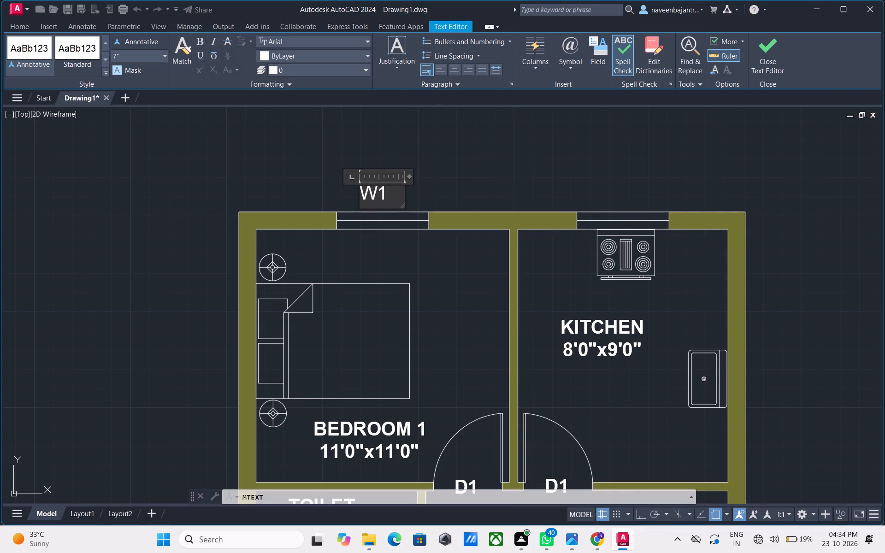
left_click_drag(389, 192, 345, 192)
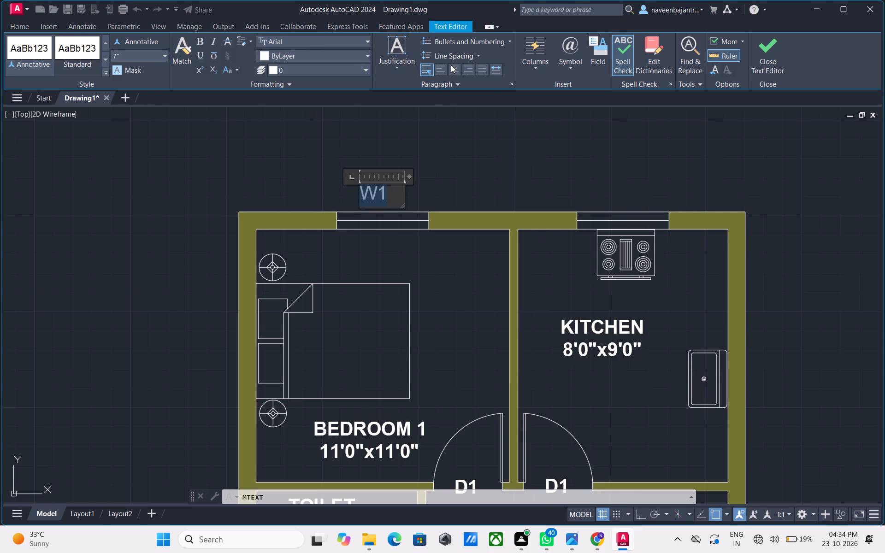
left_click(451, 67)
left_click(200, 43)
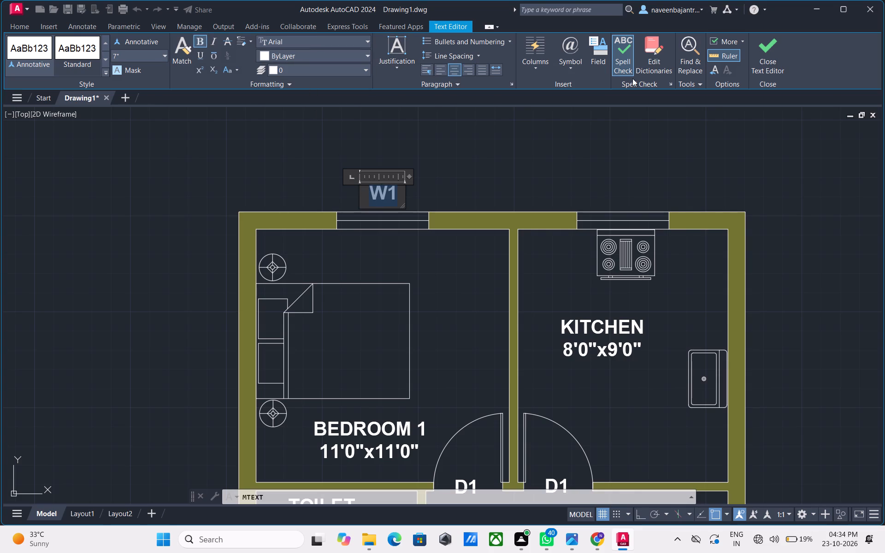
left_click(762, 50)
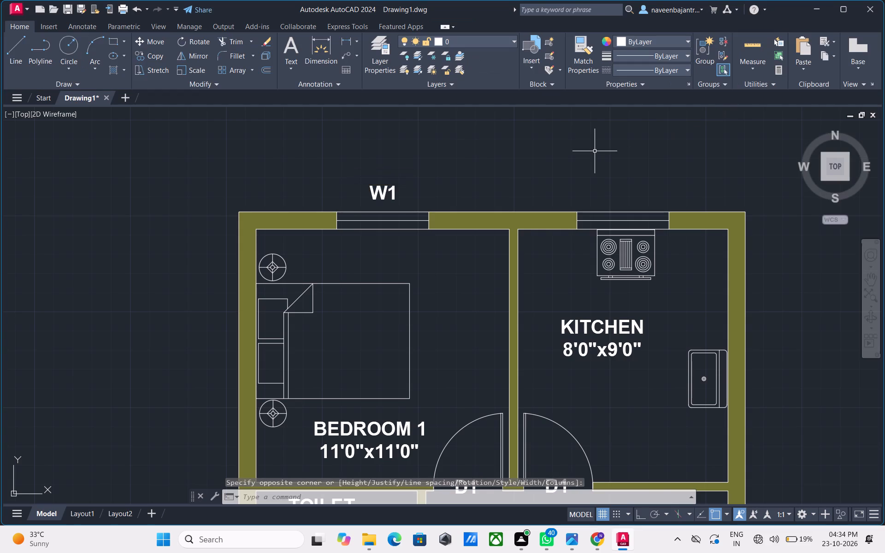
With Ortho on, copy the W1 label horizontally to just outside the KITCHEN window in the plan's top wall.
left_click(642, 511)
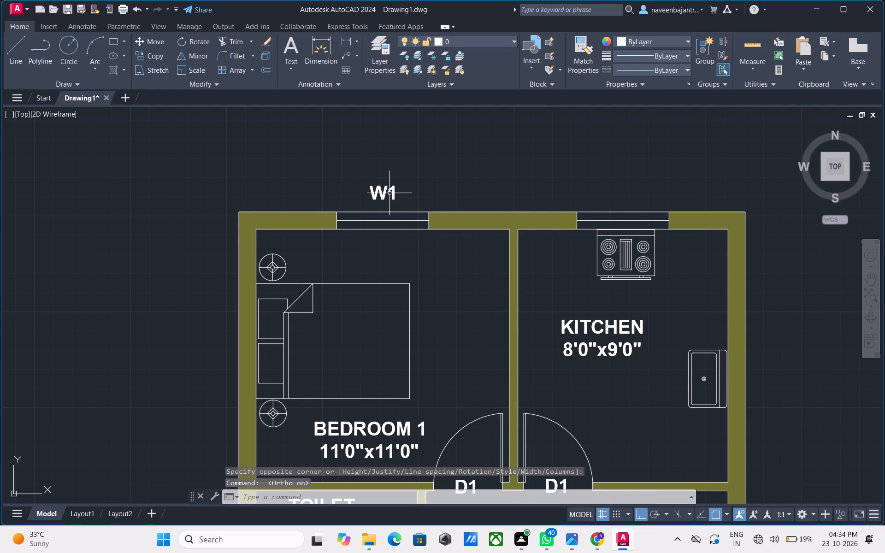
left_click(387, 192)
type("CO")
key("space")
left_click(387, 192)
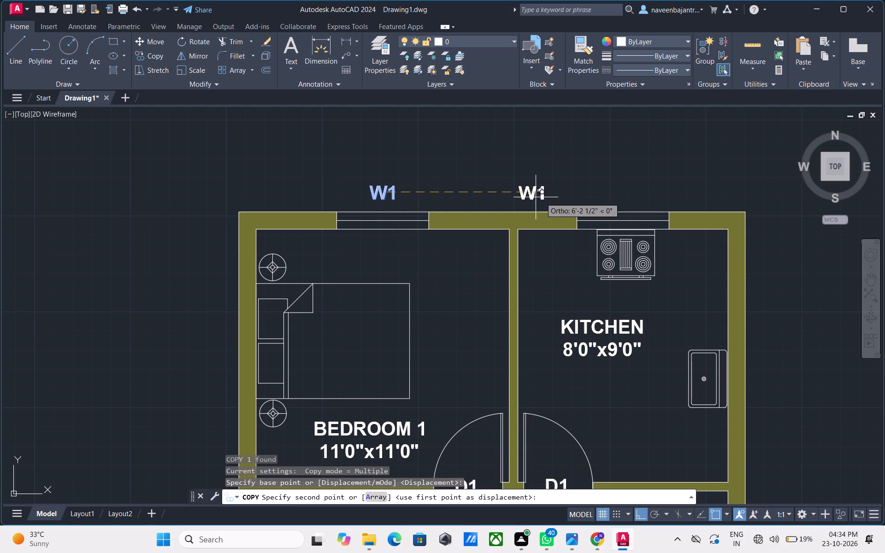
left_click(630, 198)
key("Escape")
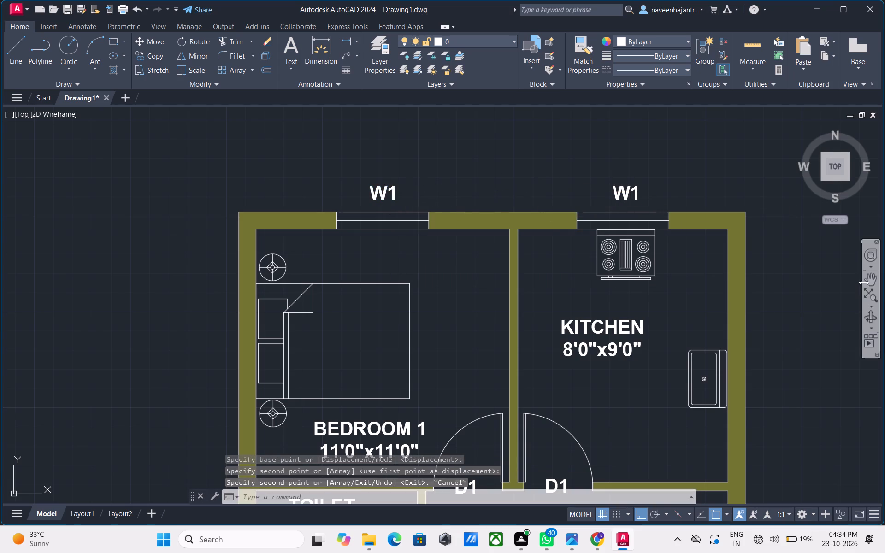
Change the copied label at the KITCHEN window to W2.
double_click(635, 194)
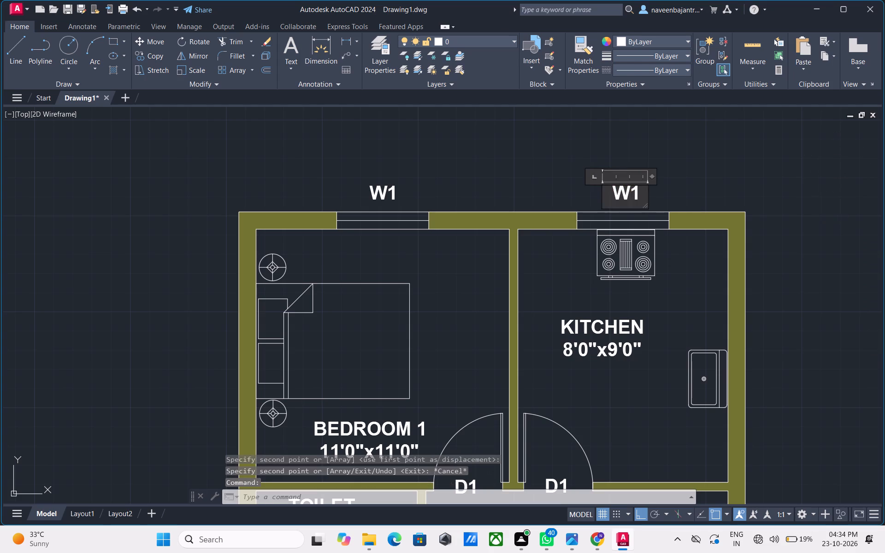
left_click(644, 194)
key("BackSpace")
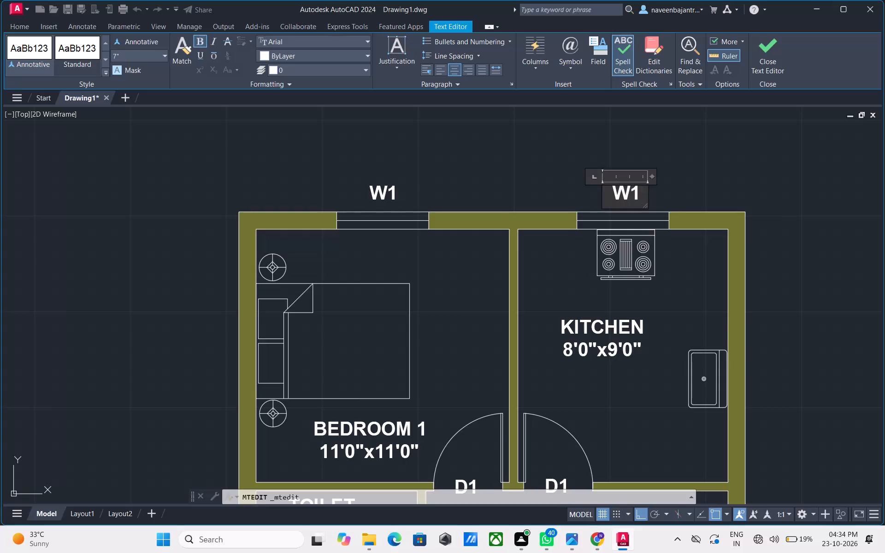
key("2")
left_click(754, 61)
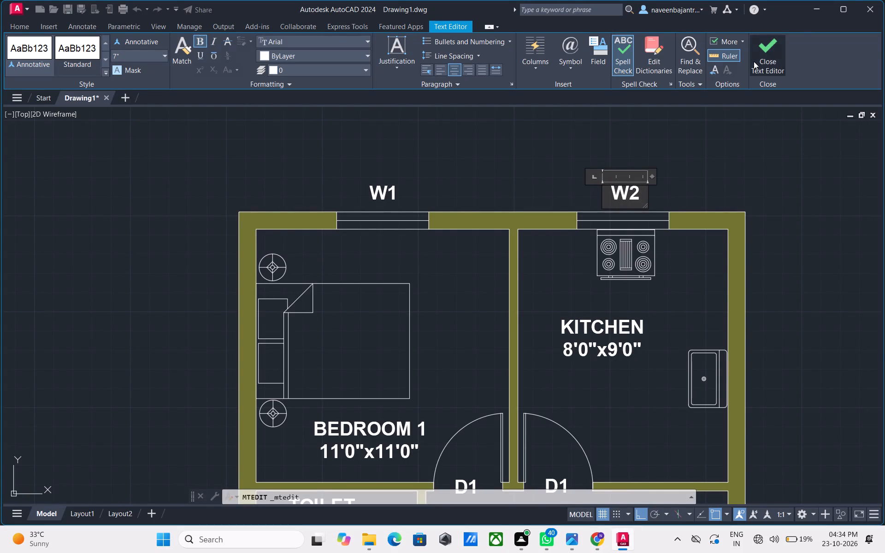
Write the window label W3 in 7" multiline text just outside the LIVING/DINNING window in the plan's outer wall.
scroll(727, 141, "down", 2)
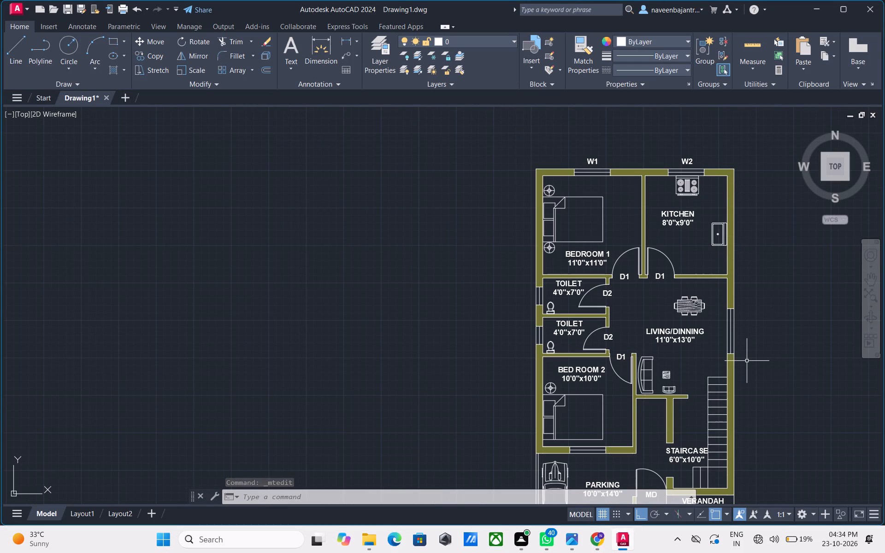
scroll(747, 361, "up", 2)
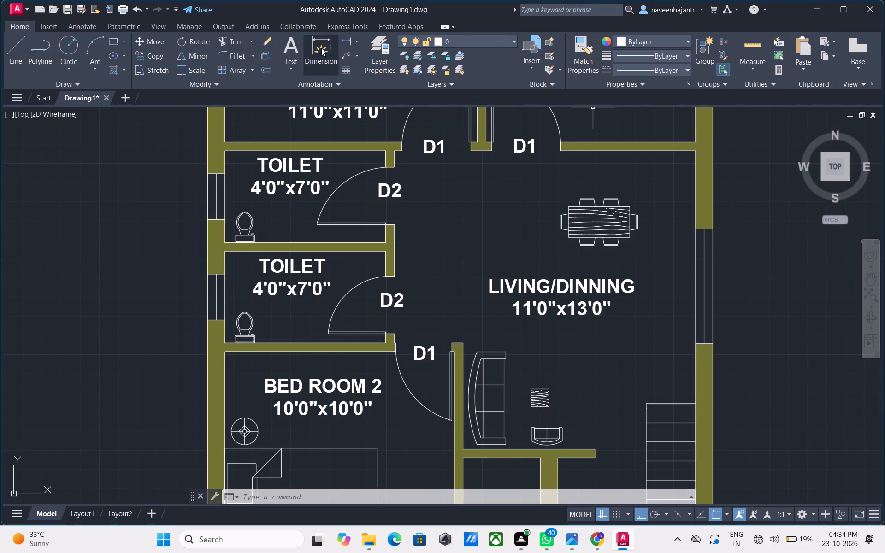
left_click(297, 47)
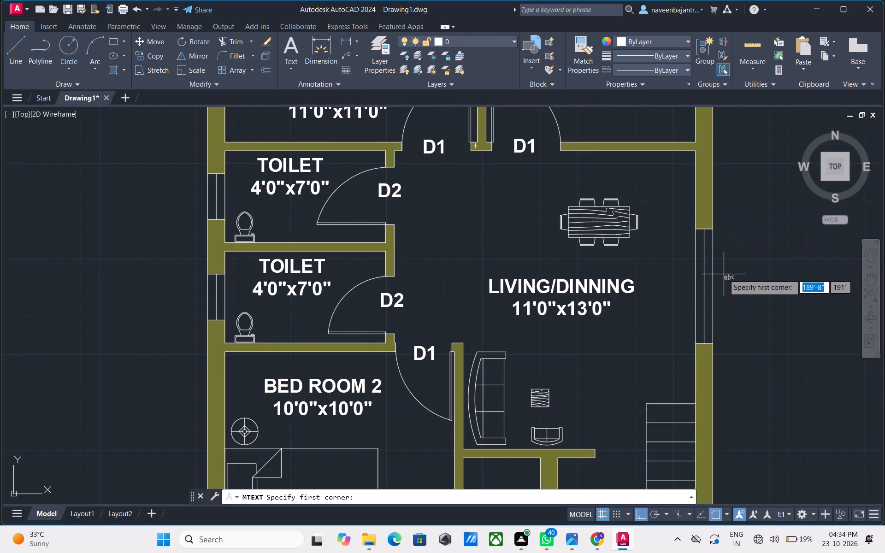
left_click(720, 276)
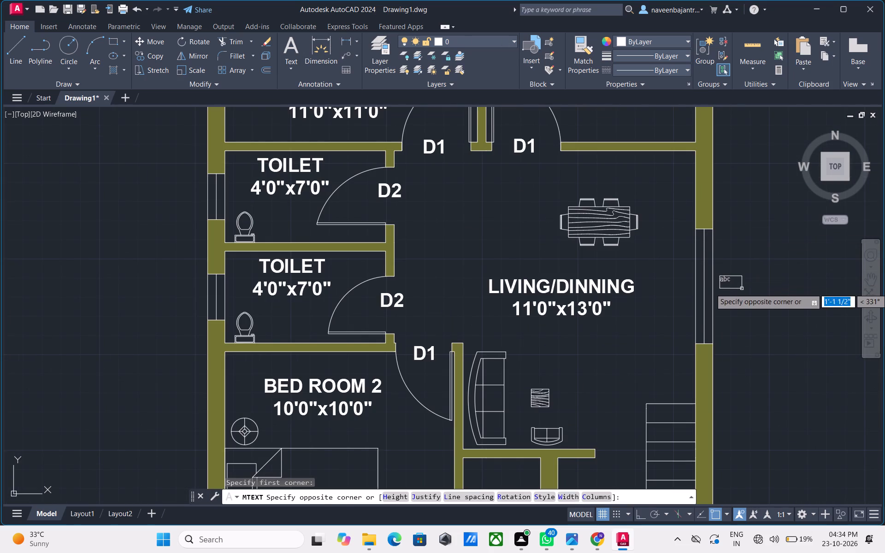
left_click(743, 299)
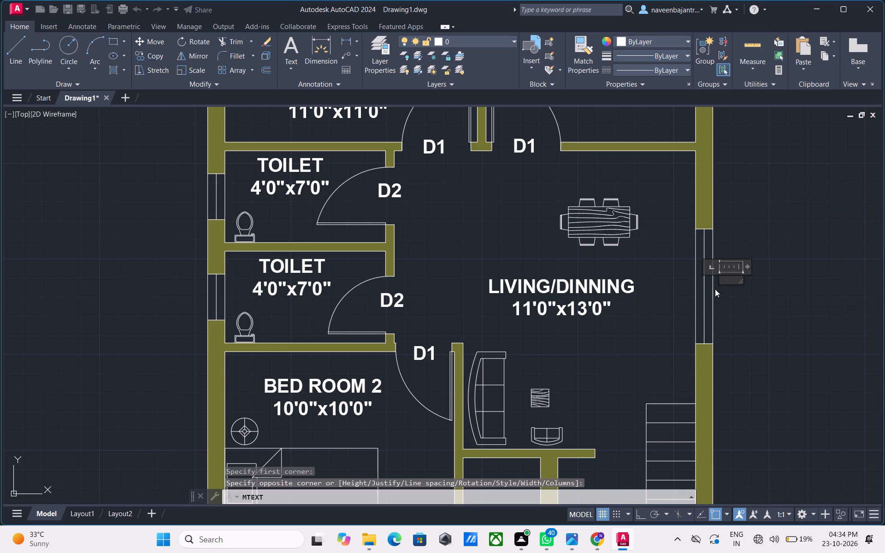
left_click(134, 54)
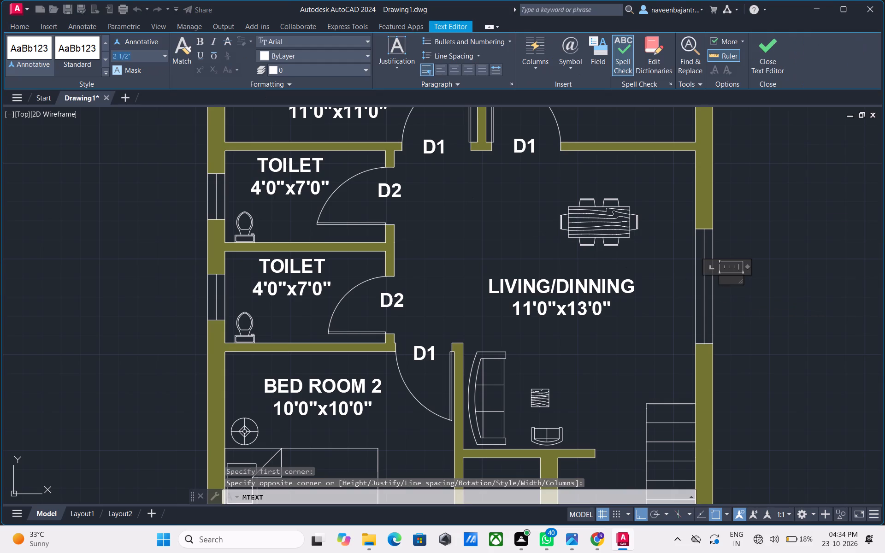
key("7")
key("shift+quotedbl")
key("Return")
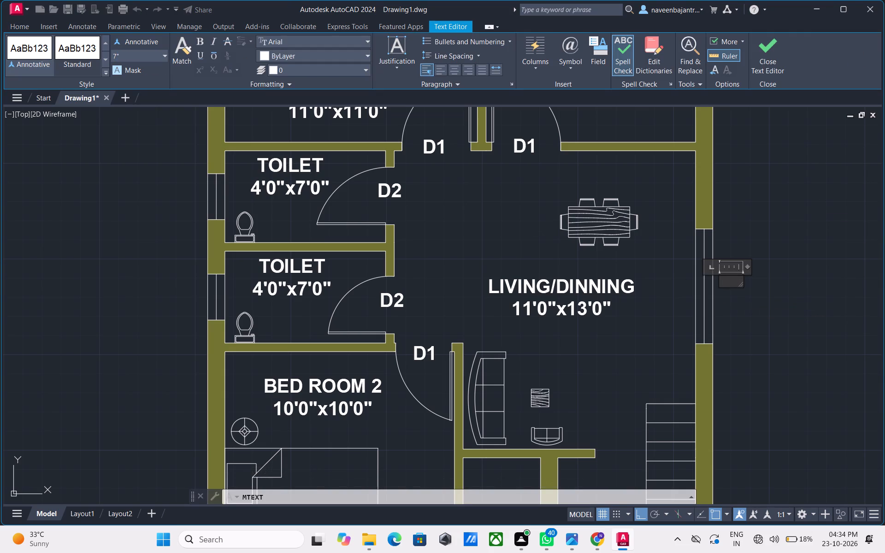
key("w")
key("3")
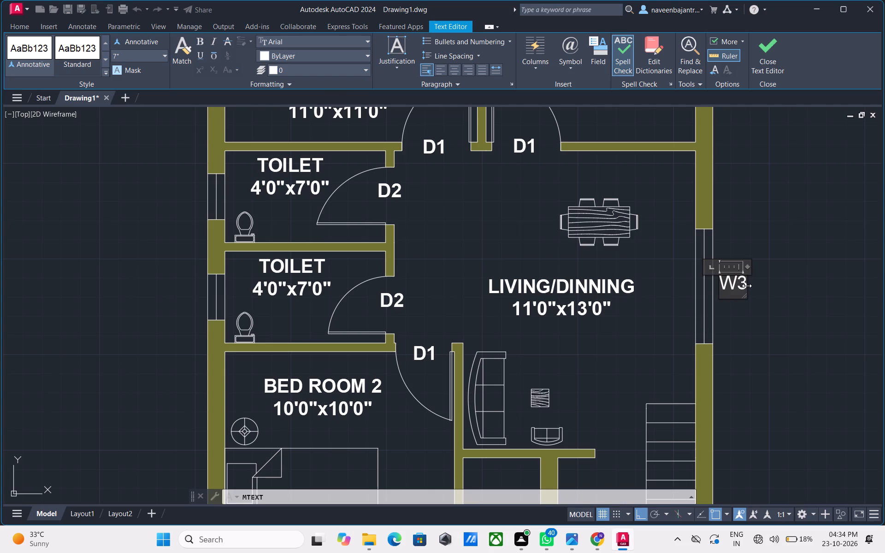
Centre the W3 label, make it bold and finish editing the text.
left_click_drag(742, 289, 734, 289)
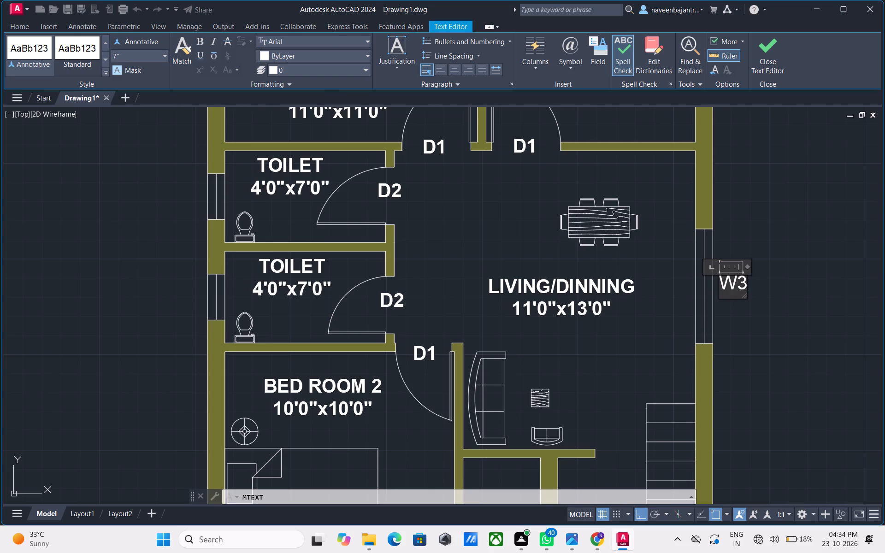
left_click_drag(742, 280, 732, 282)
left_click(743, 286)
left_click_drag(743, 286, 733, 286)
left_click(450, 66)
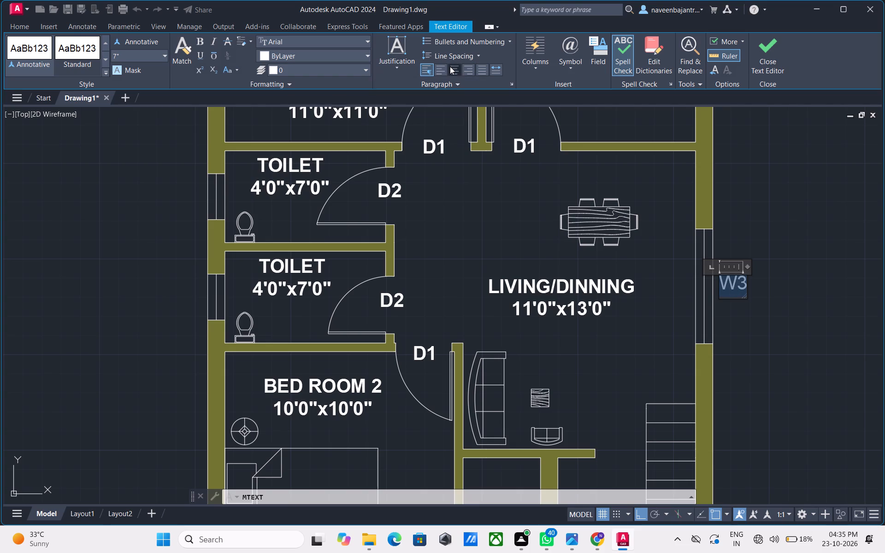
left_click(194, 37)
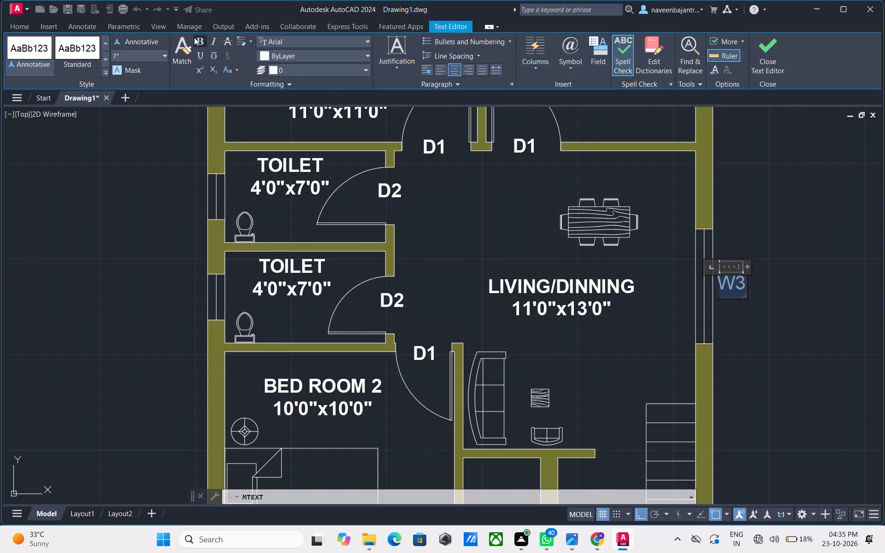
left_click(775, 65)
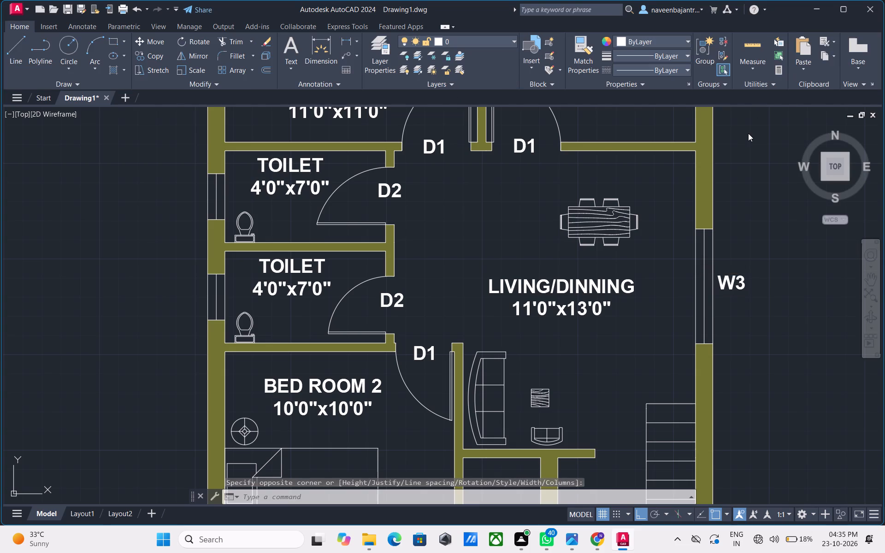
Copy the BEDROOM 1 window's W1 label to just below the BED ROOM 2 window facing PARKING, with Ortho off for placement.
scroll(748, 133, "down", 2)
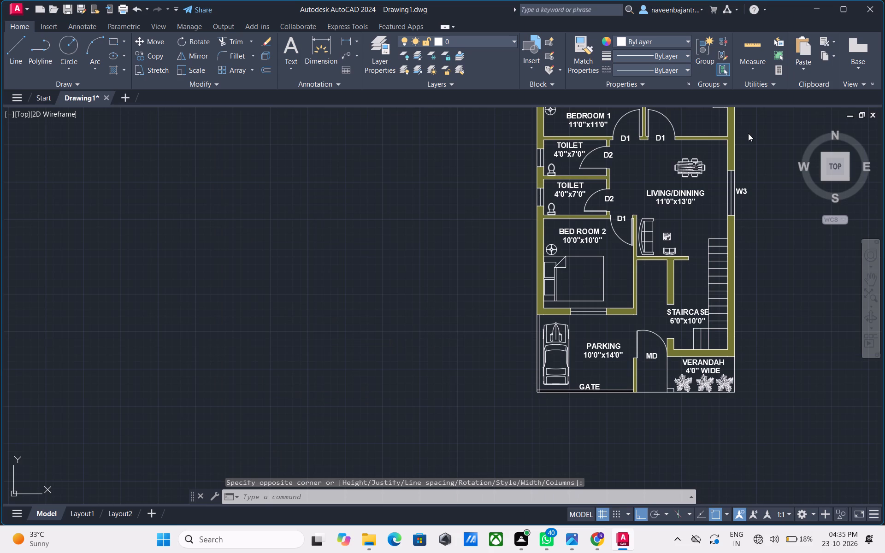
scroll(748, 133, "down", 1)
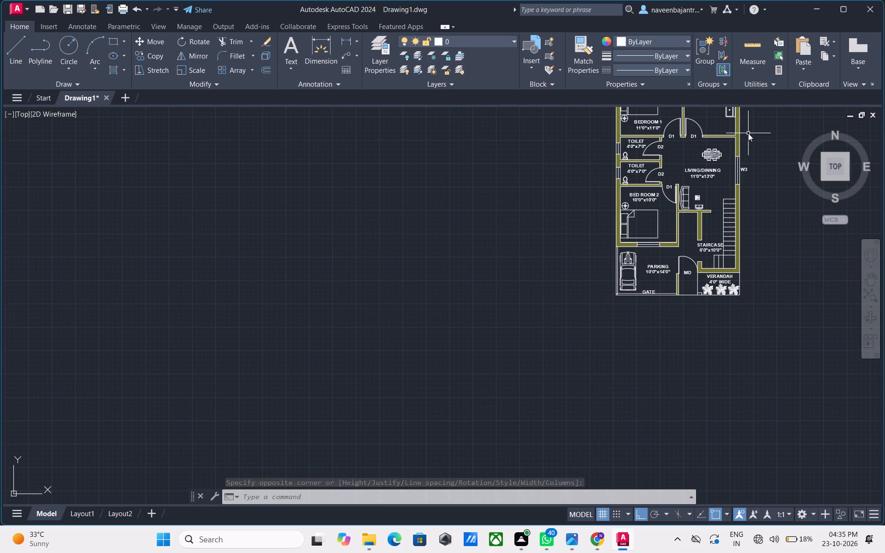
middle_click(748, 133)
middle_click_drag(748, 133, 742, 182)
scroll(665, 188, "down", 1)
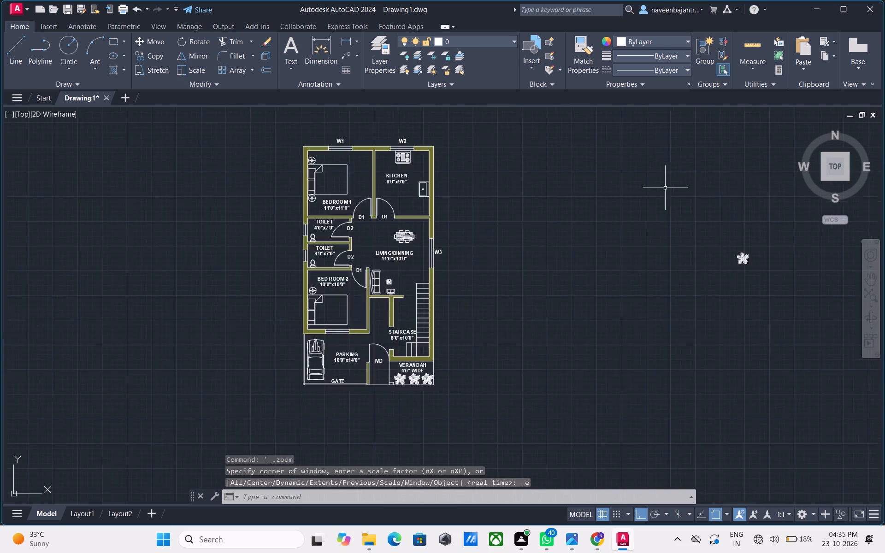
scroll(665, 188, "down", 1)
scroll(453, 167, "up", 1)
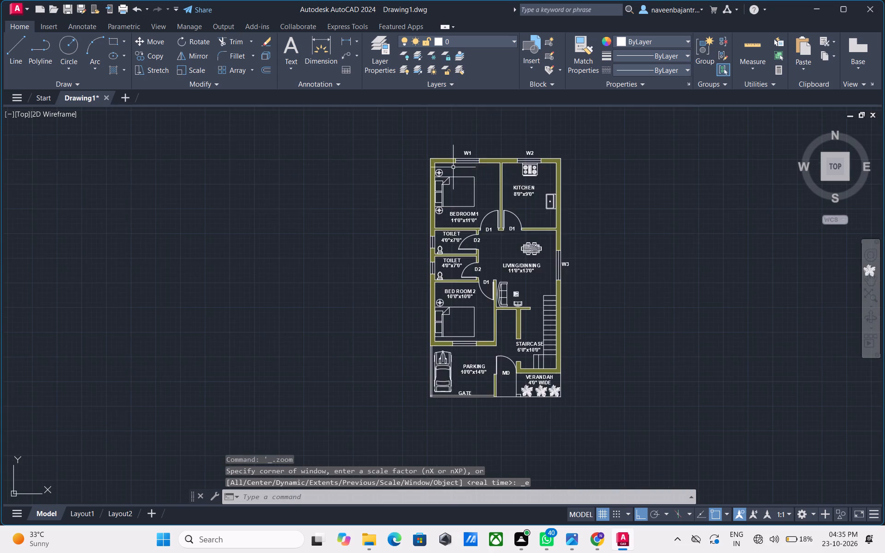
scroll(453, 167, "up", 2)
left_click(490, 135)
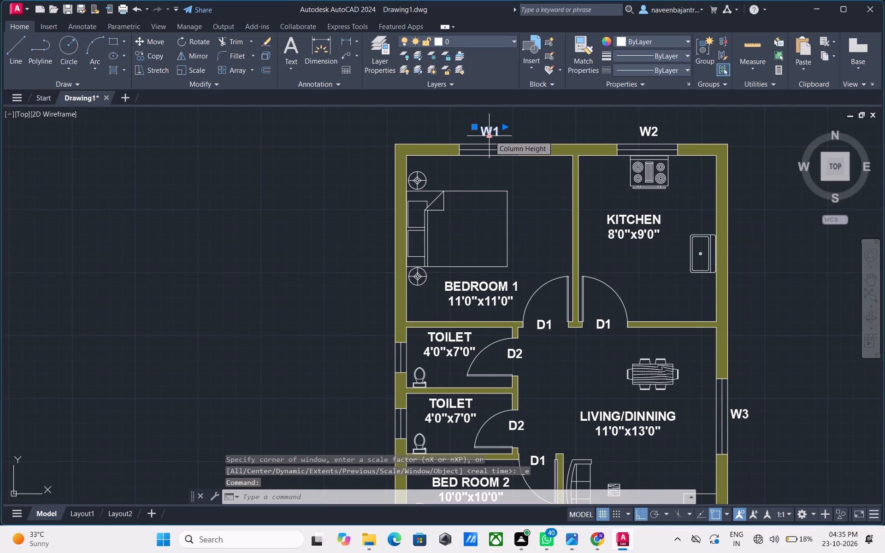
key("c")
type("O")
key("space")
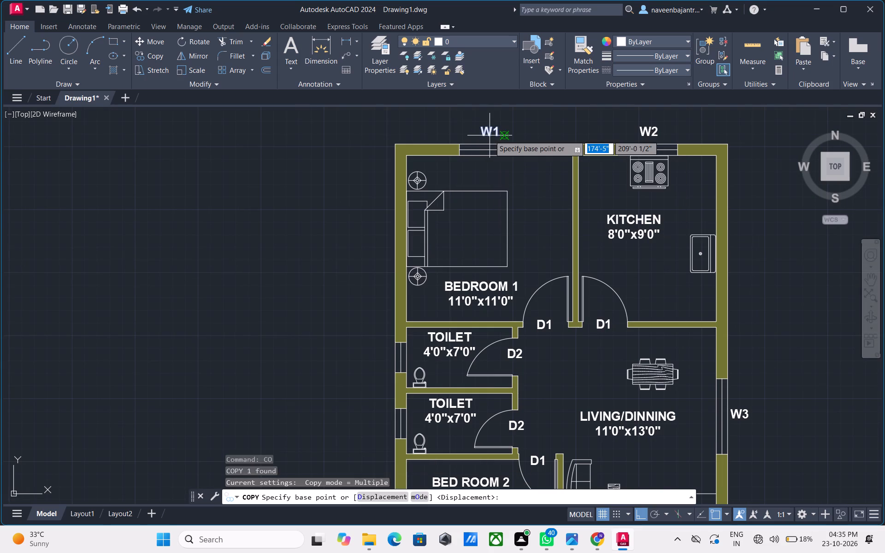
left_click(490, 135)
scroll(485, 333, "down", 4)
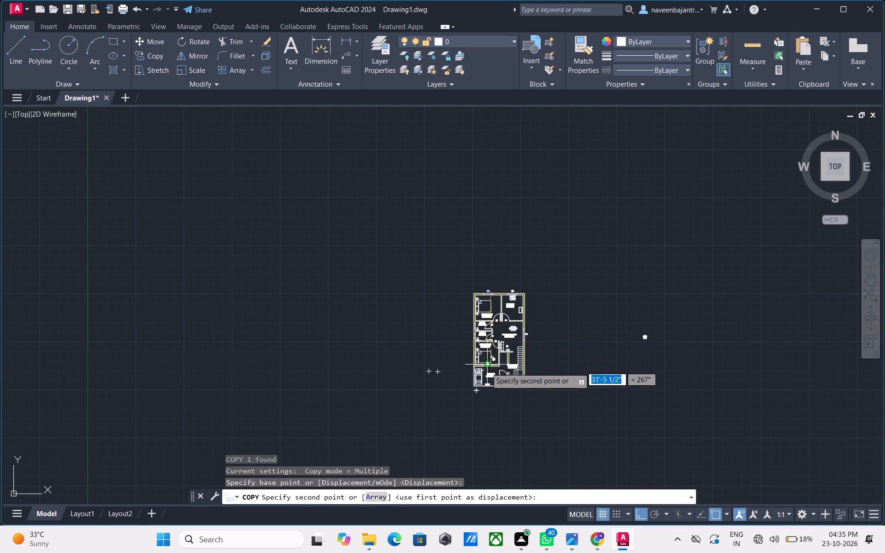
scroll(486, 369, "up", 5)
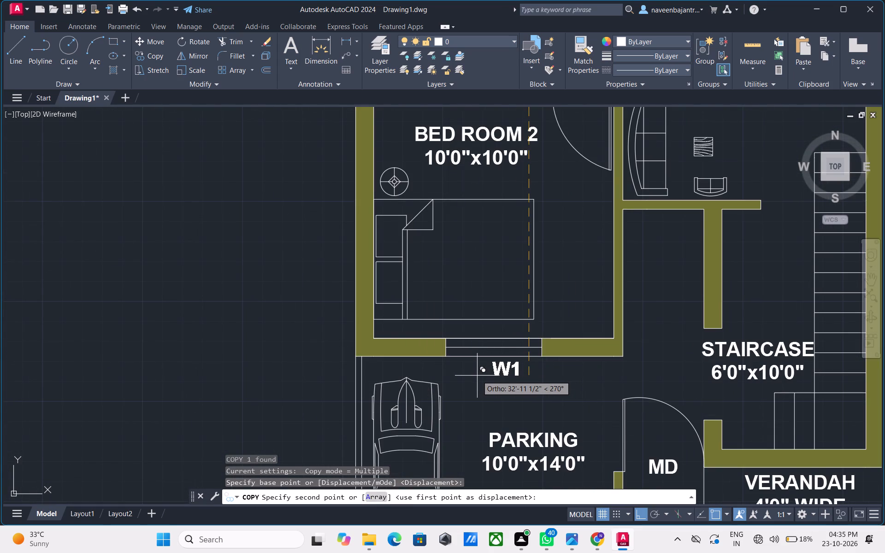
key("F8")
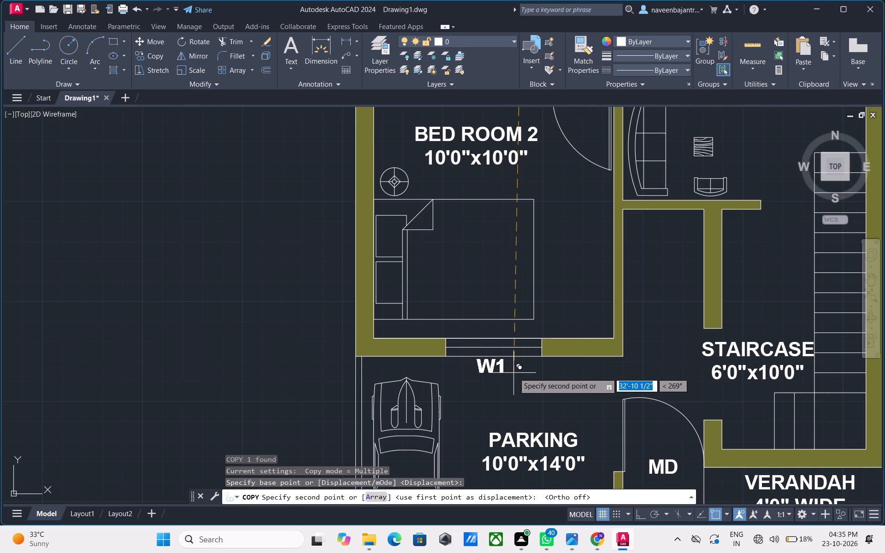
left_click(518, 375)
key("Escape")
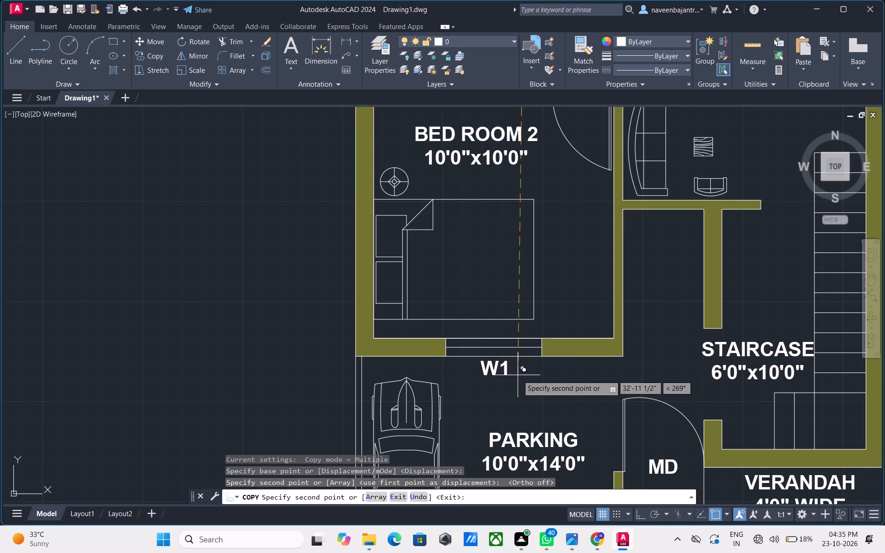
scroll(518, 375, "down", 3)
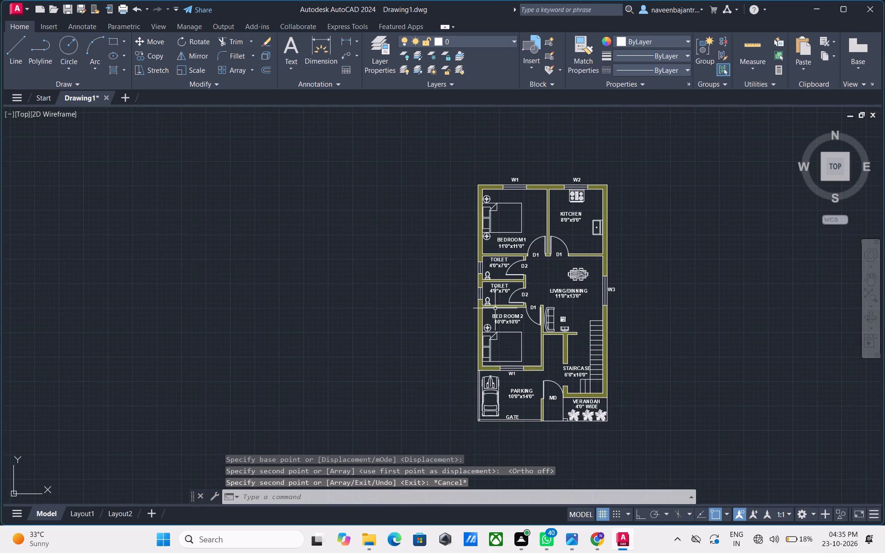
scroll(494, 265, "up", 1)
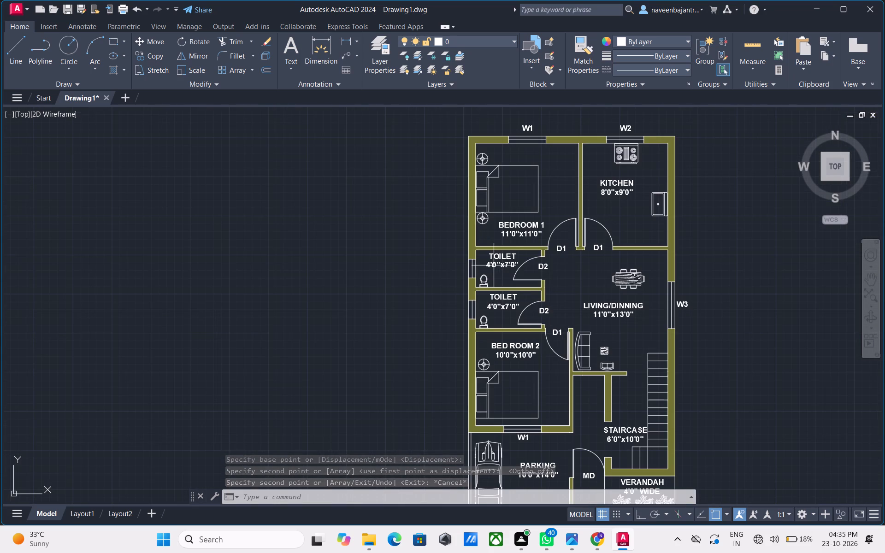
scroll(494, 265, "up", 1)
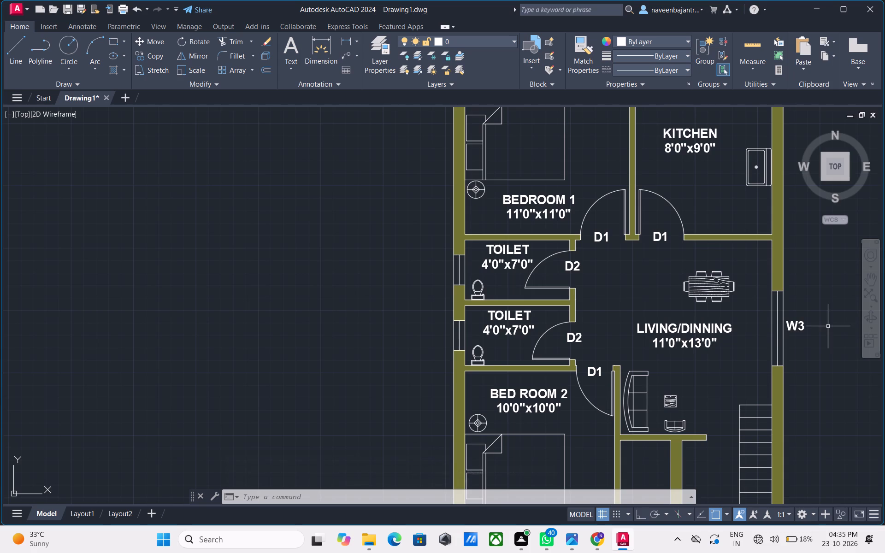
Copy the W3 label from the LIVING/DINNING window to just outside each of the two TOILET windows.
left_click(795, 328)
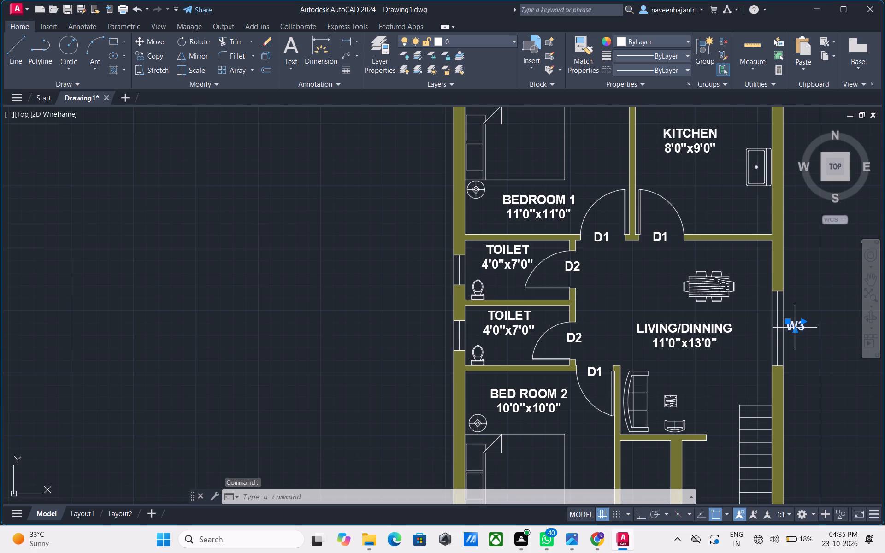
type("CO")
key("space")
left_click(795, 328)
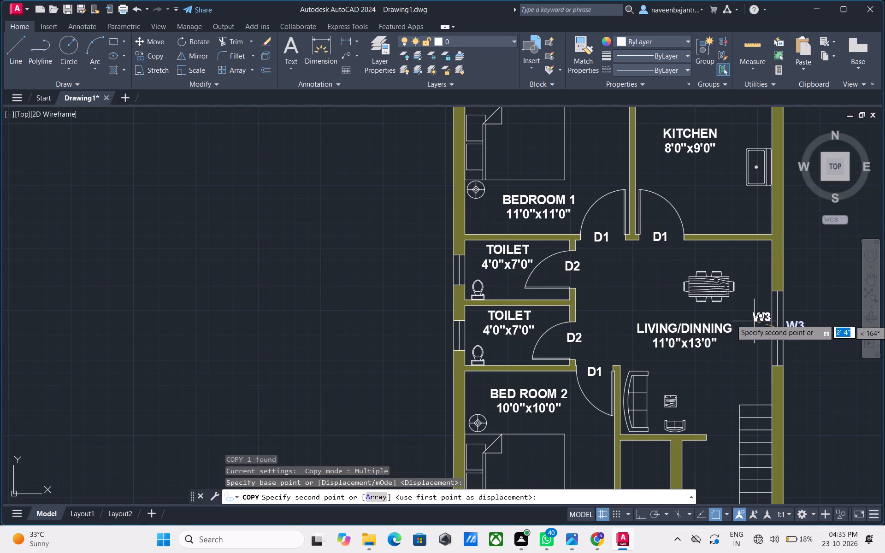
scroll(433, 275, "up", 2)
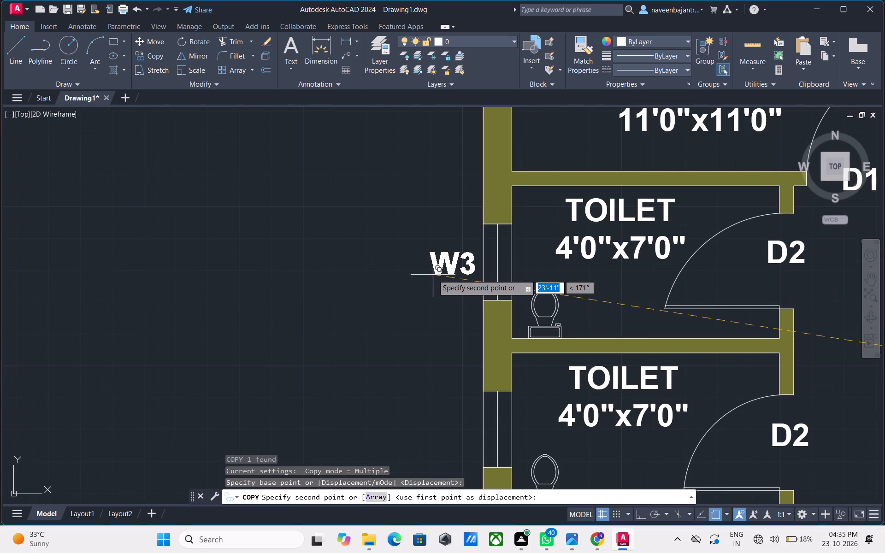
left_click(432, 272)
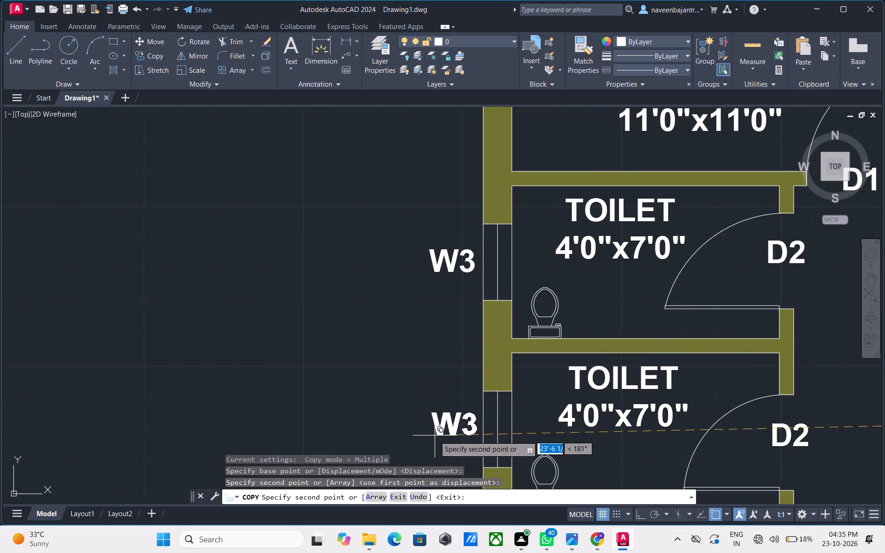
left_click(435, 436)
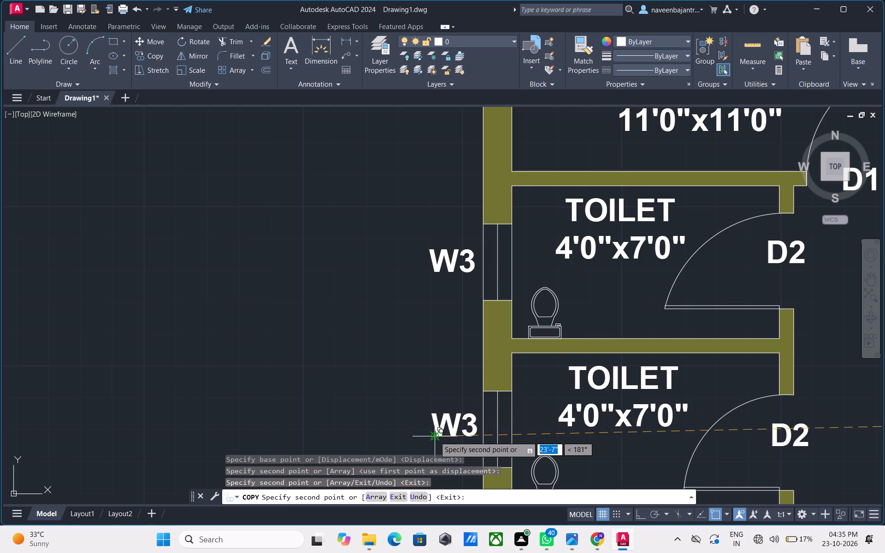
key("Escape")
Change the copied label at the upper TOILET window, nearest BEDROOM 1, to V.
double_click(466, 269)
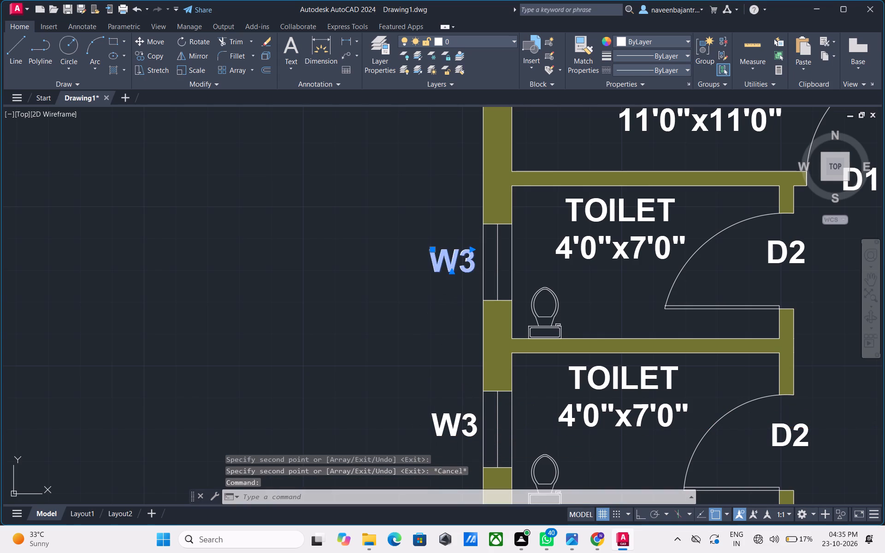
left_click(475, 274)
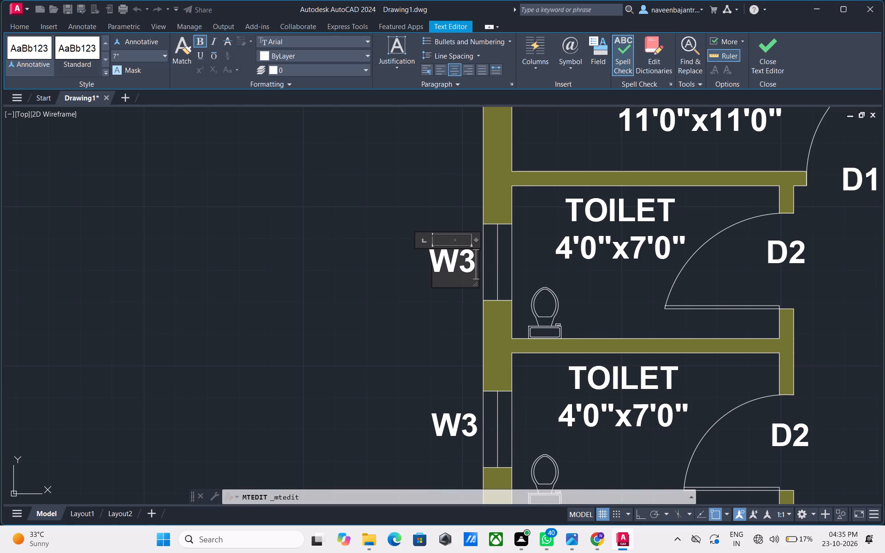
key("BackSpace")
key("BackSpace")
key("v")
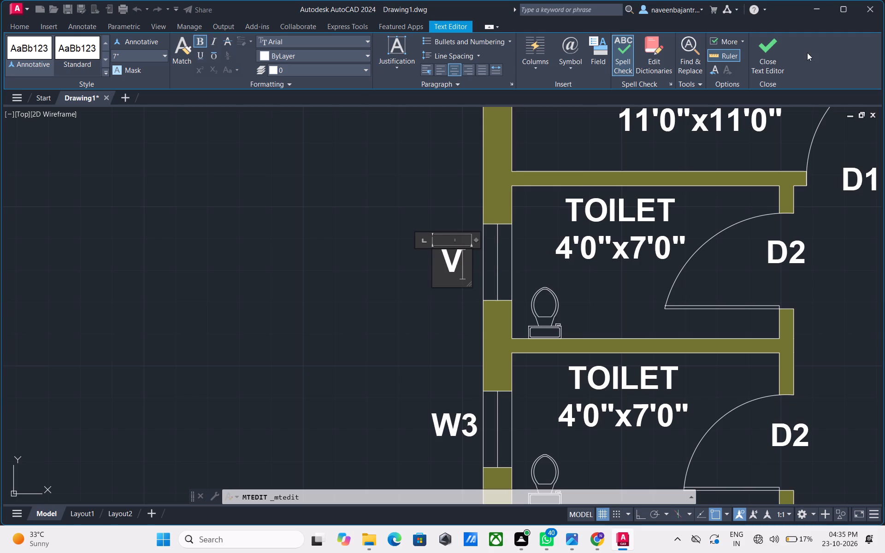
left_click(777, 56)
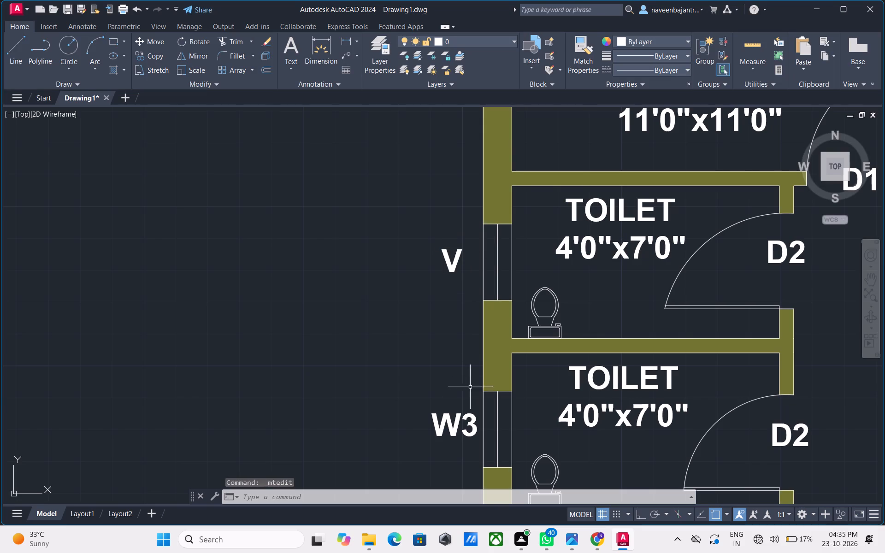
Change the copied label at the lower TOILET window, nearest BED ROOM 2, to V.
double_click(457, 419)
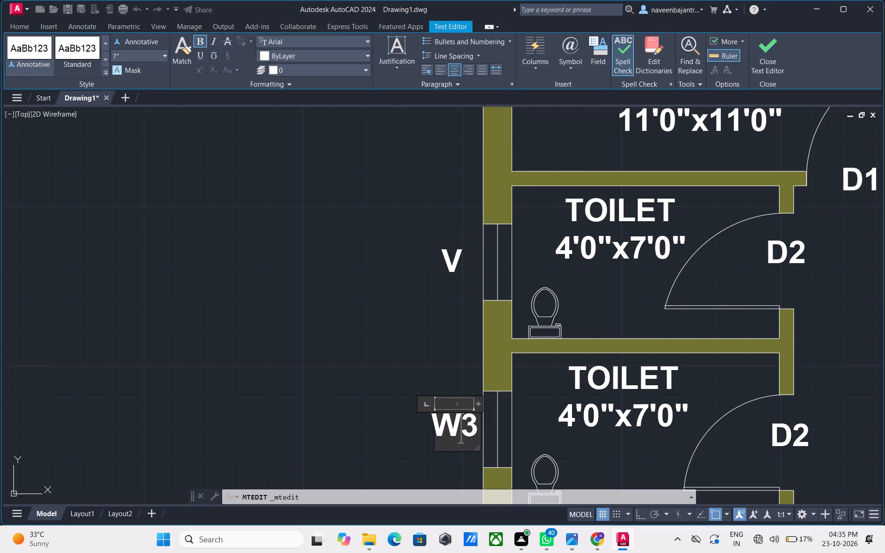
left_click(478, 428)
key("BackSpace")
key("BackSpace")
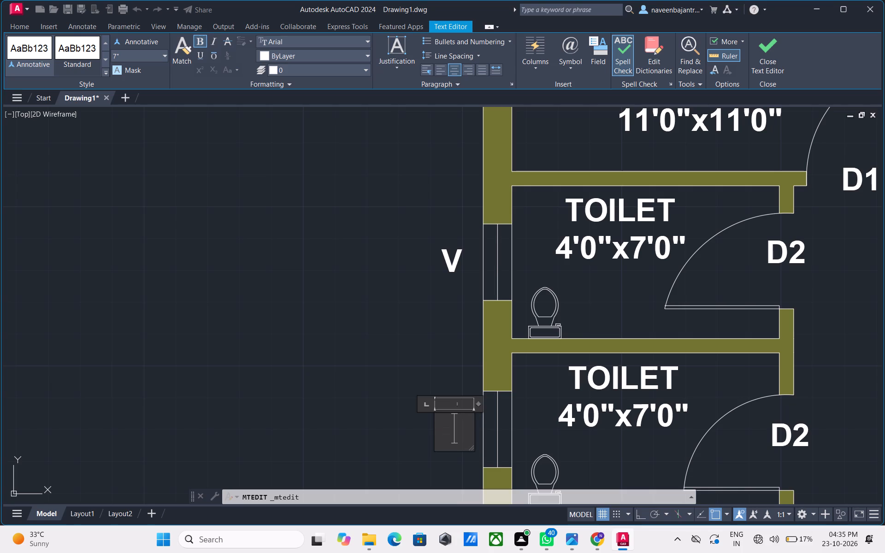
key("v")
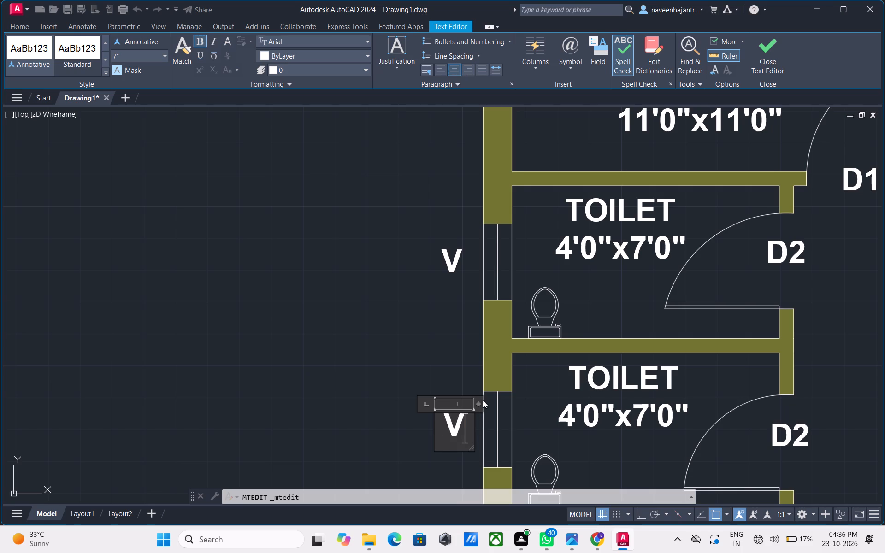
left_click(763, 49)
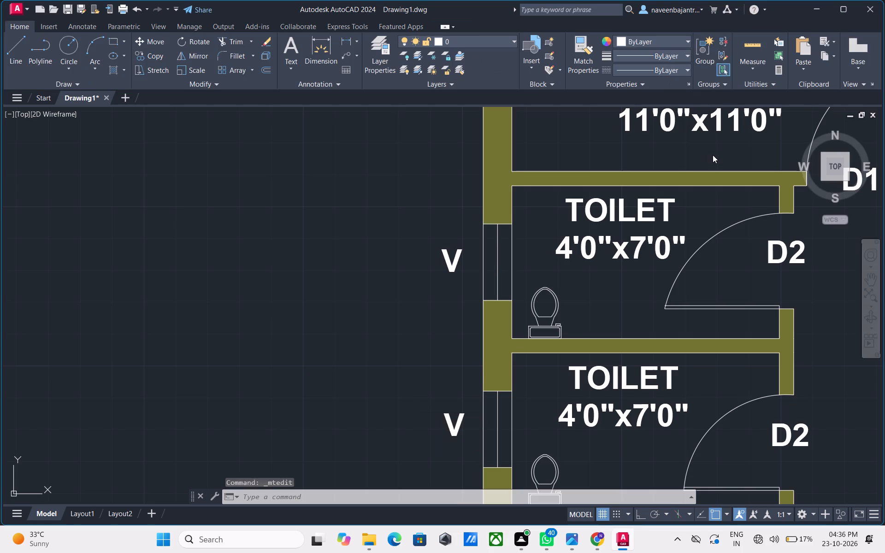
Review the whole floor plan to check the room, door, window and ventilator labels.
scroll(713, 155, "down", 2)
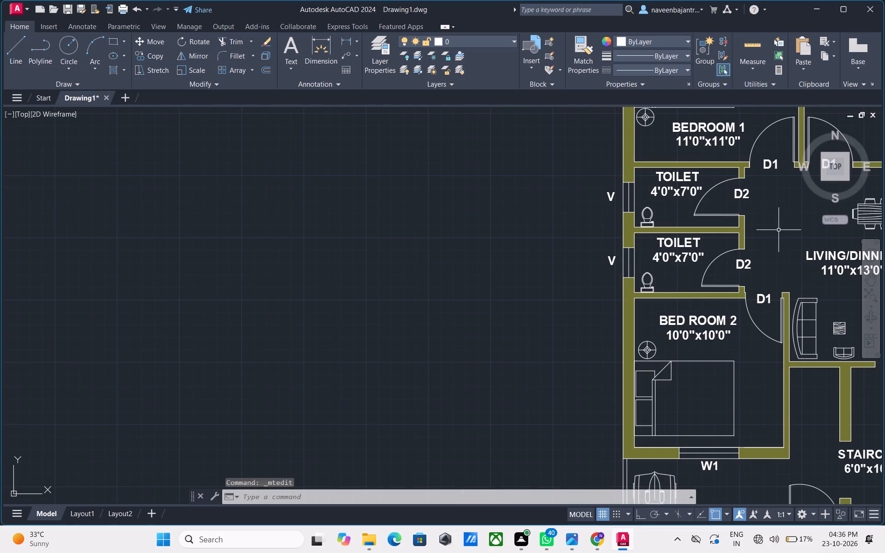
scroll(742, 243, "down", 3)
scroll(825, 243, "up", 2)
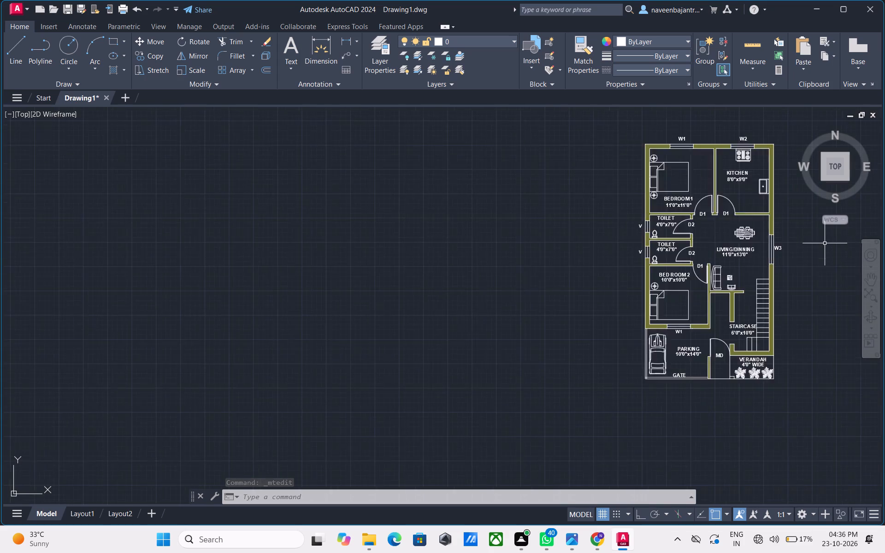
middle_click_drag(821, 243, 763, 293)
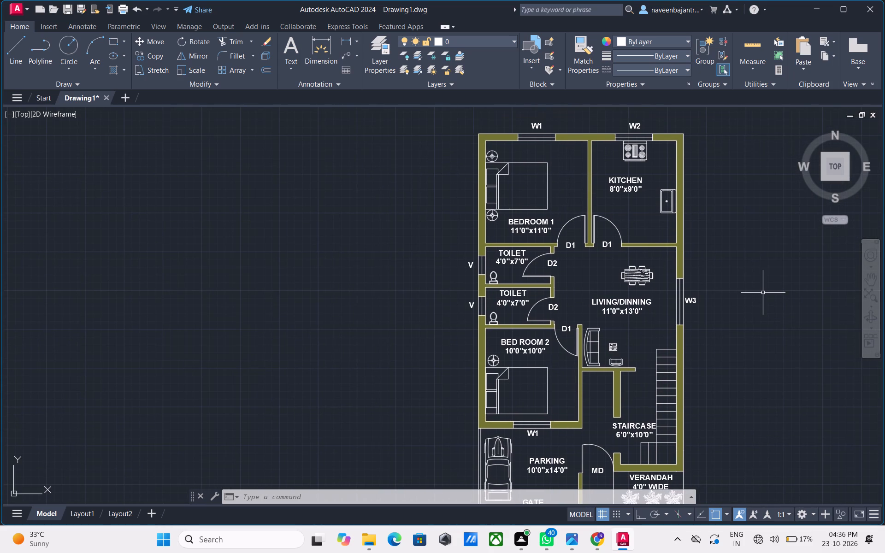
scroll(763, 293, "down", 1)
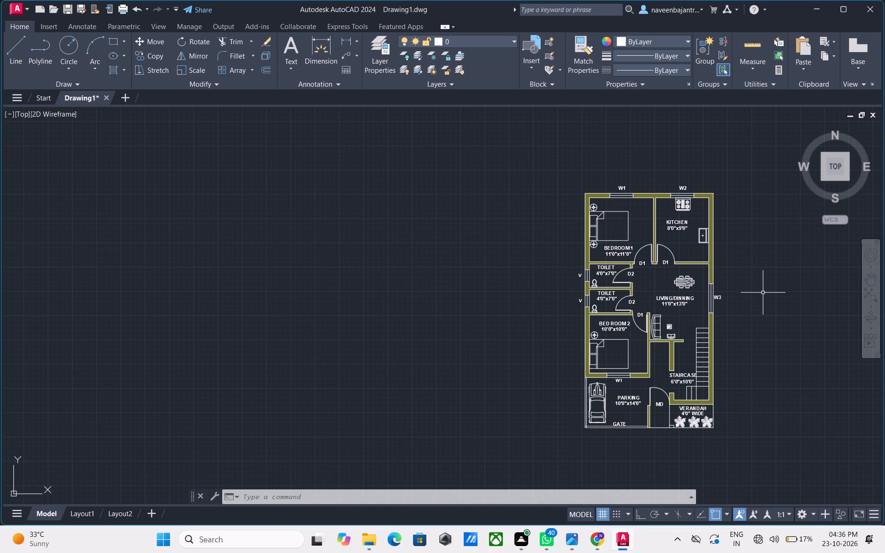
middle_click_drag(763, 293, 665, 288)
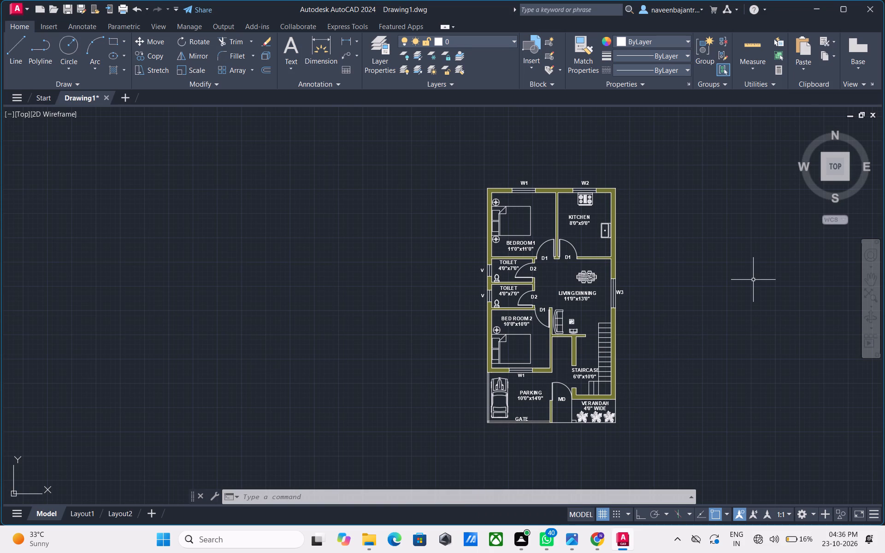
scroll(753, 280, "down", 1)
scroll(753, 280, "up", 2)
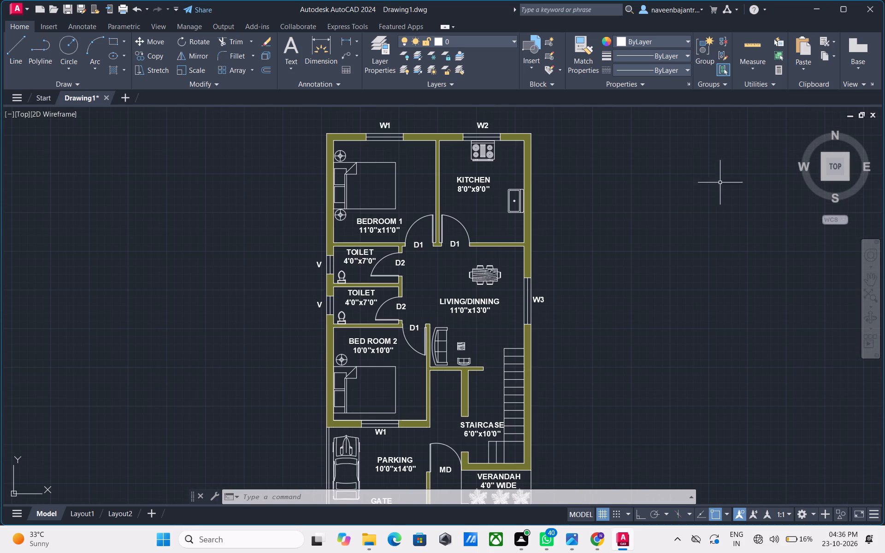
Browse the DIC COLOR GUIDE(R) color book's shades from DIC 42 through DIC 74 for a suitable object color.
left_click(625, 43)
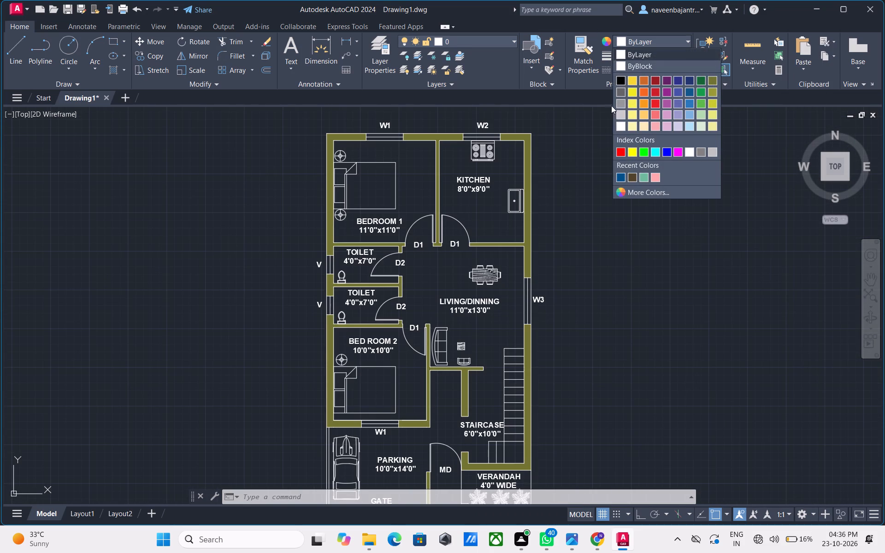
left_click(641, 194)
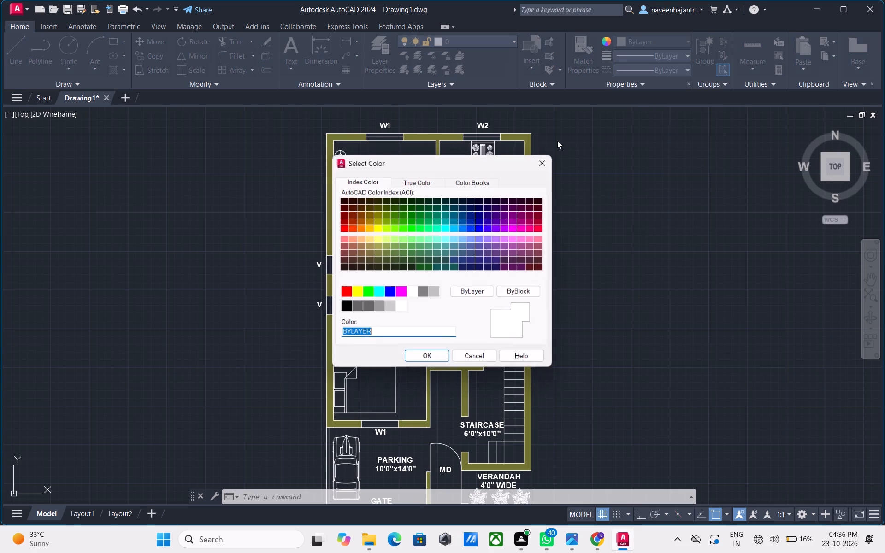
left_click(468, 181)
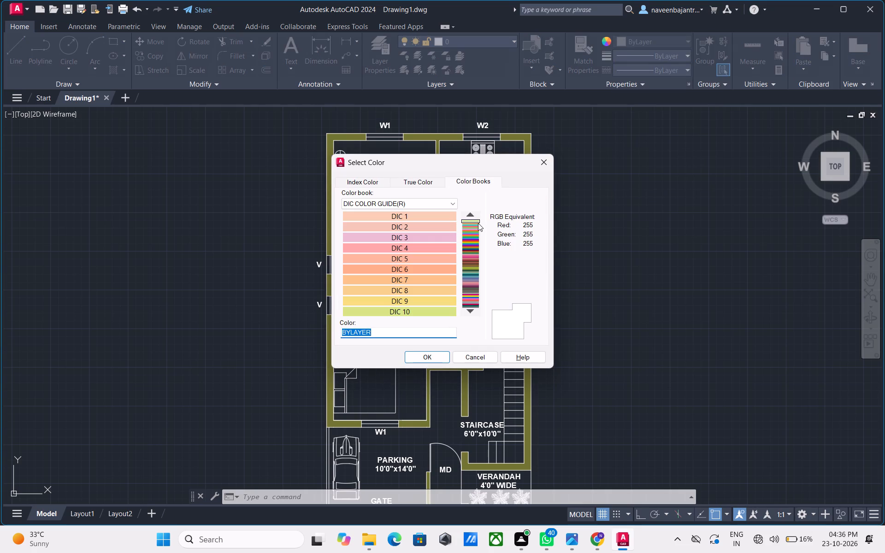
left_click(472, 225)
left_click(429, 221)
left_click(431, 224)
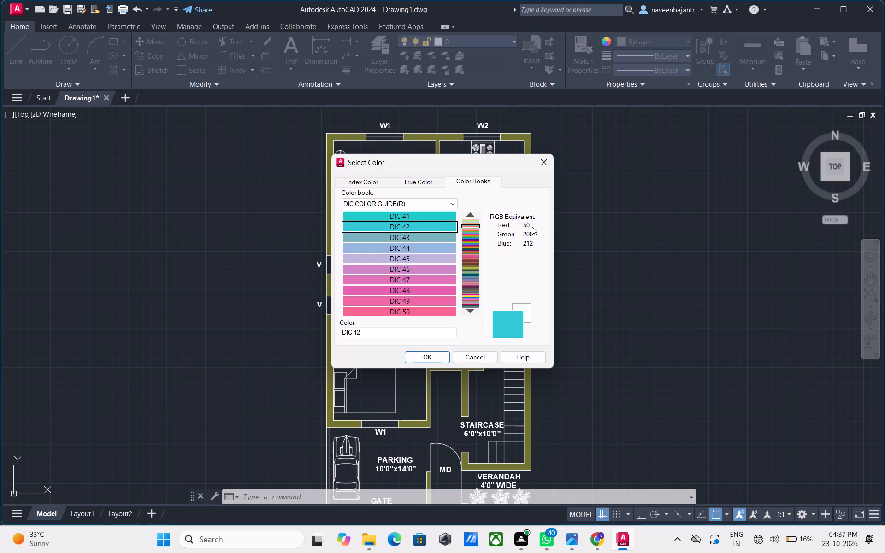
key("Down")
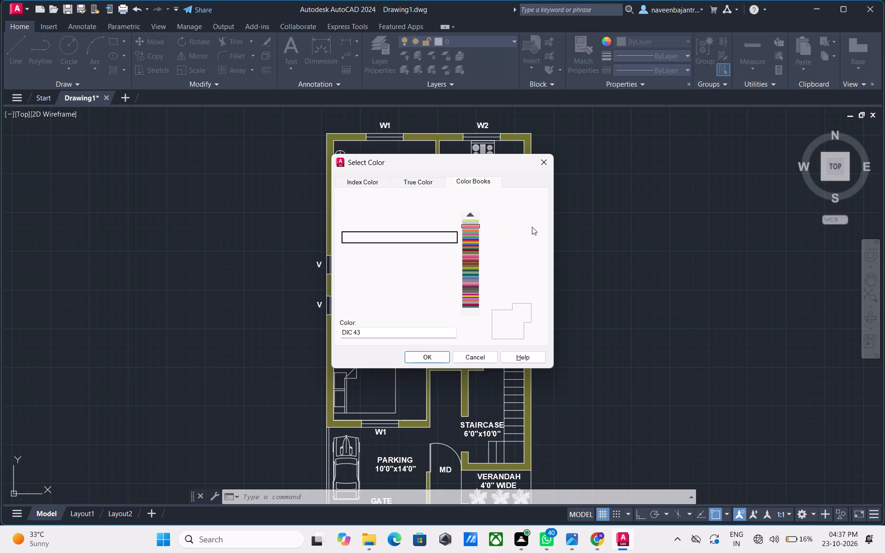
key("Down")
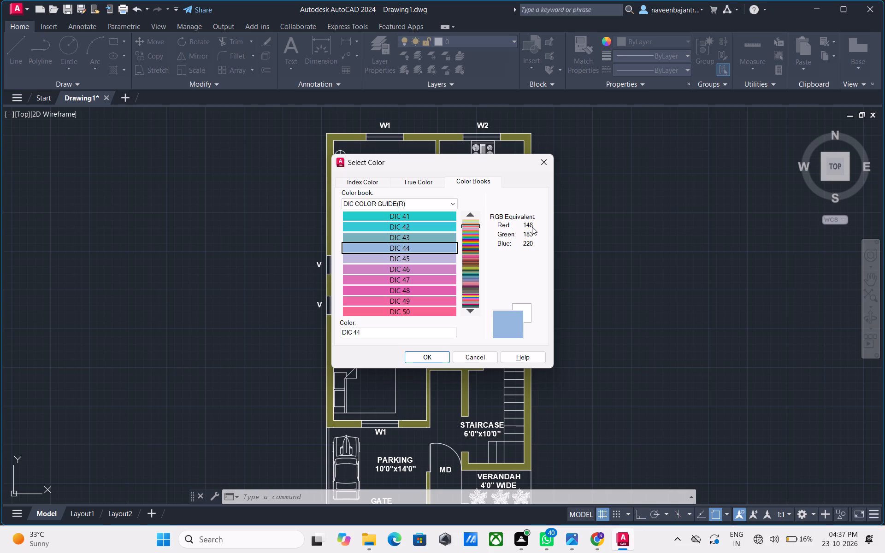
key("Down")
key("Down")
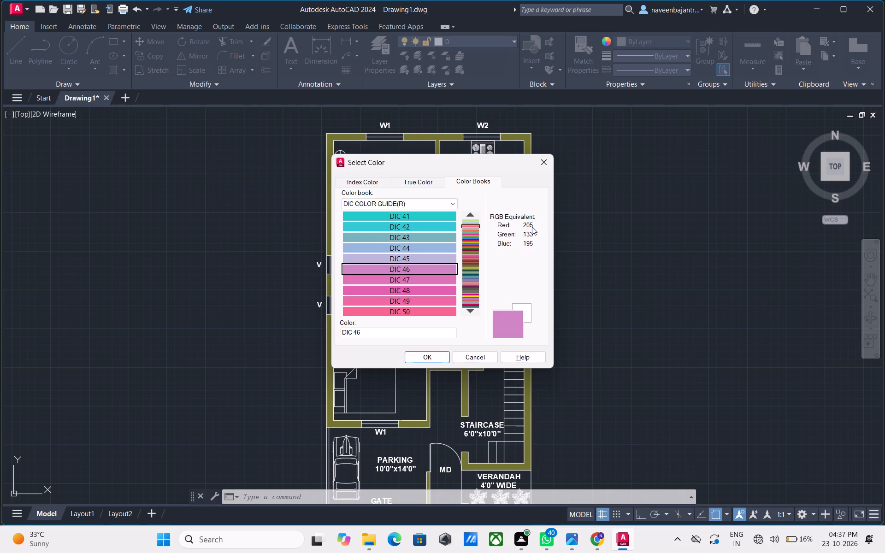
key("Down")
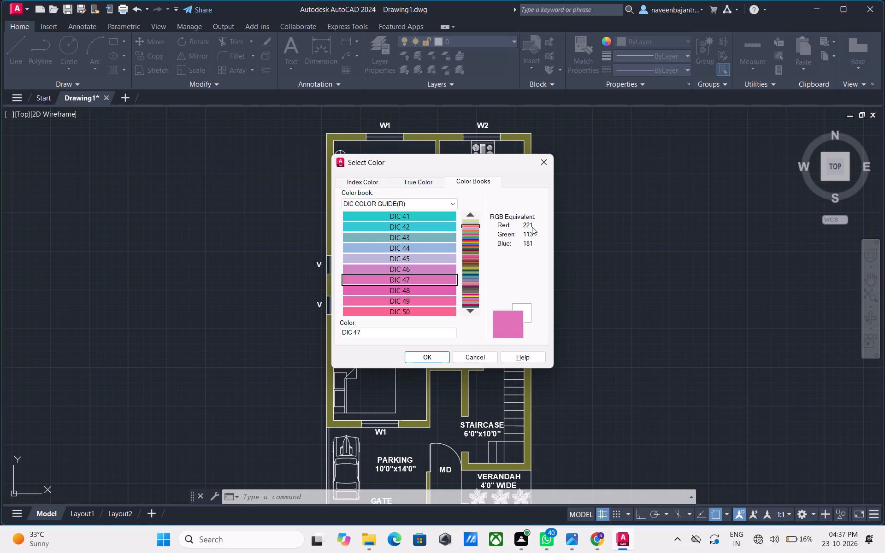
key("Down")
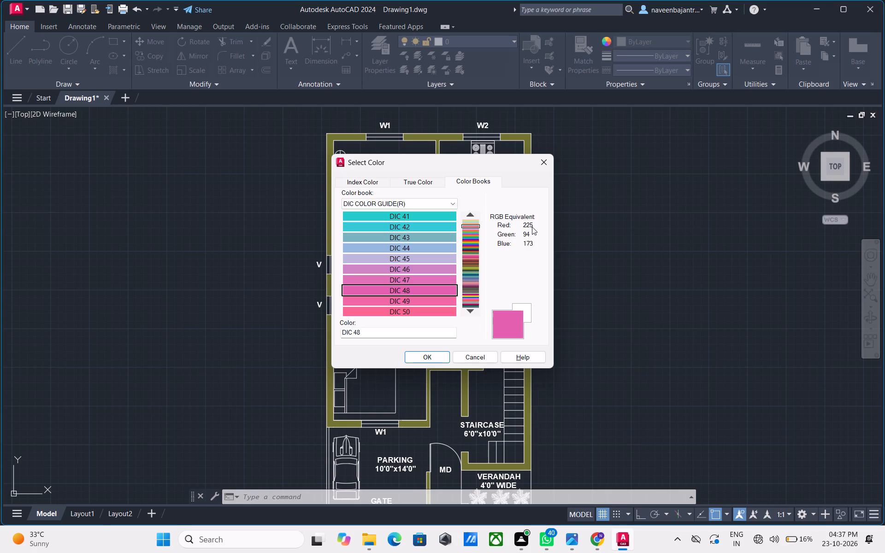
key("Down")
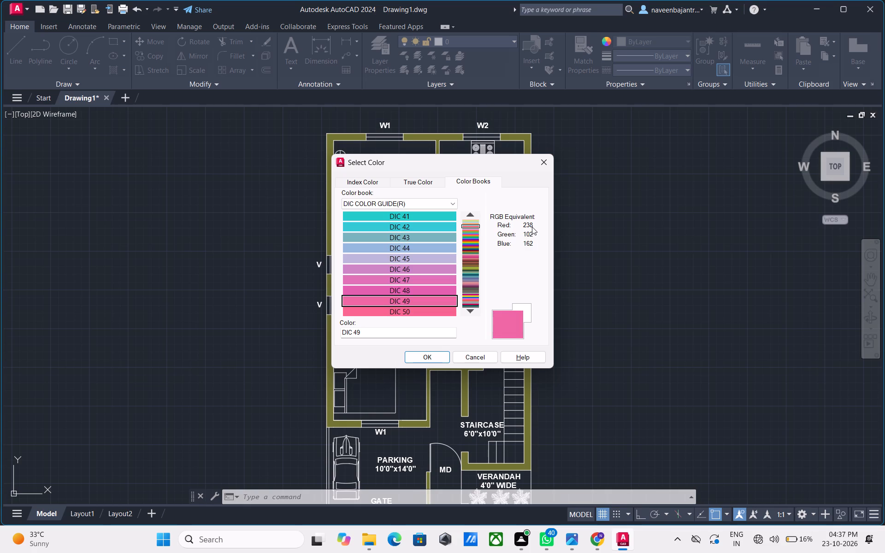
key("Down")
key("Down")
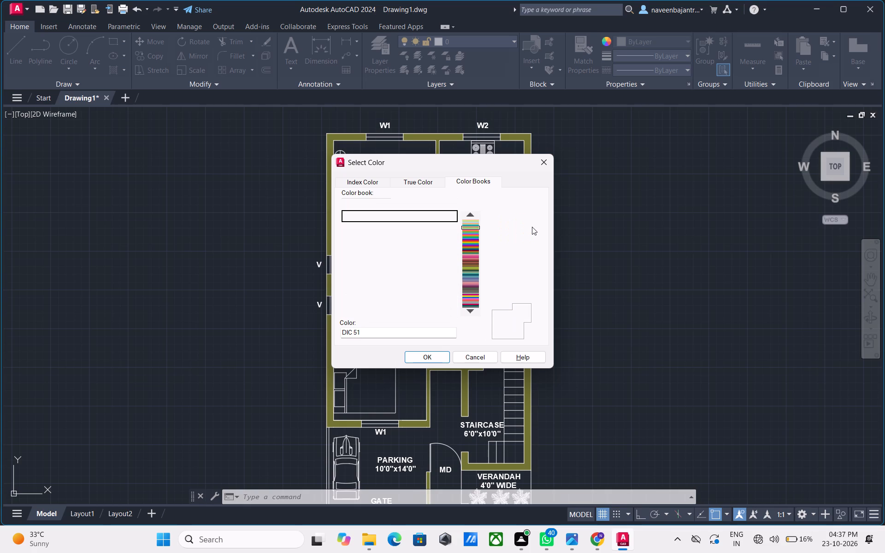
key("Down")
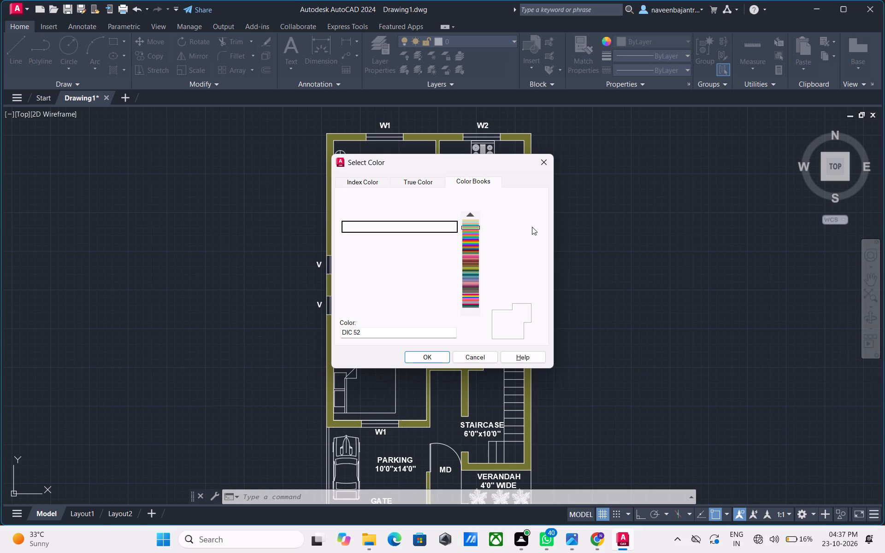
key("Down")
key("Down")
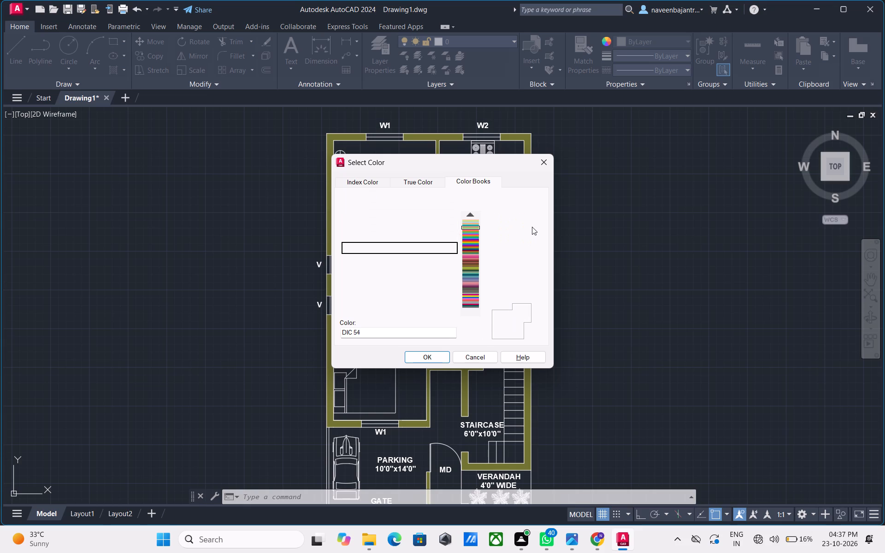
key("Down")
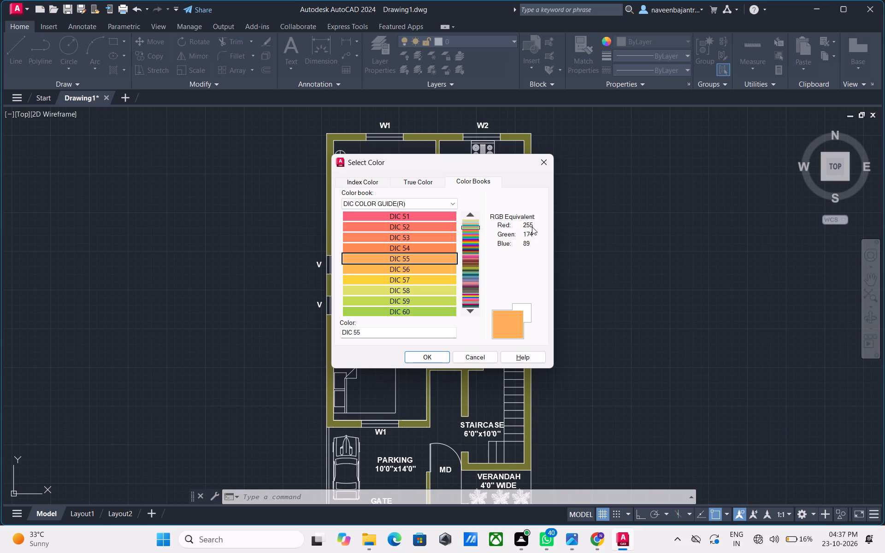
key("Down")
key("Down")
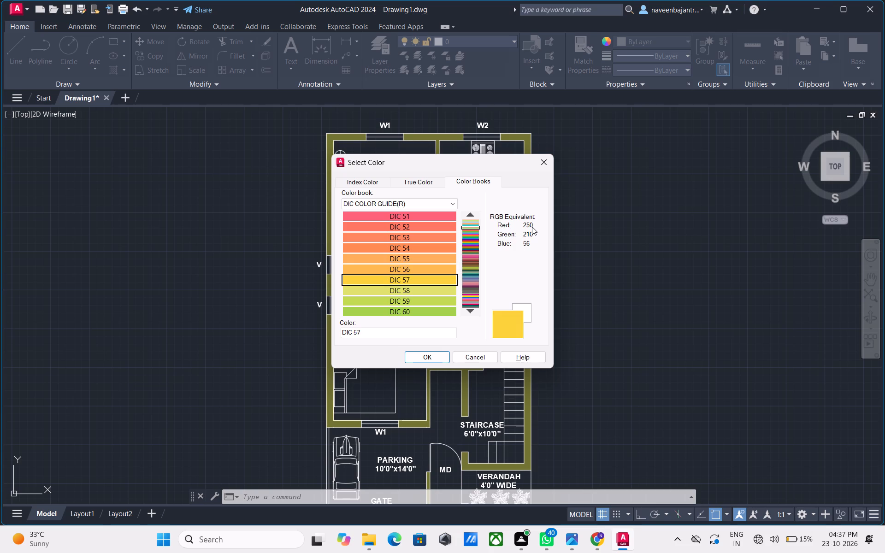
key("Down")
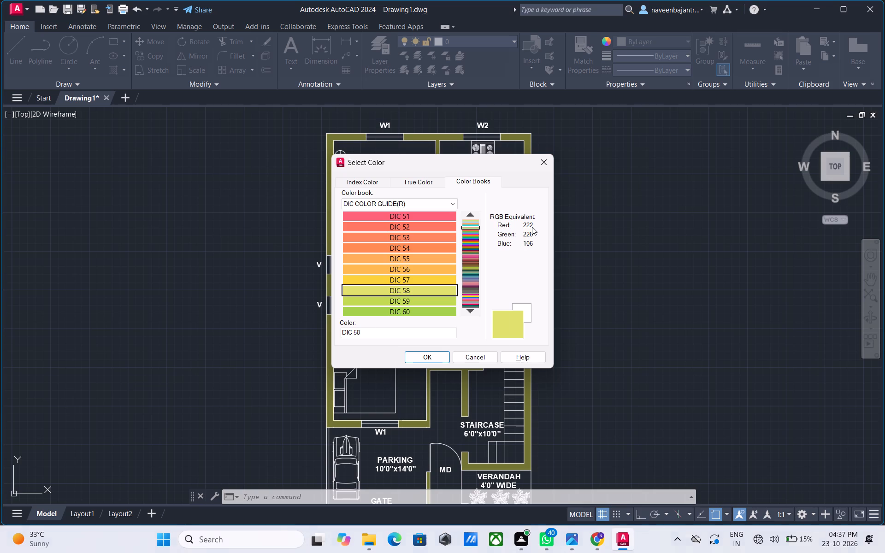
key("Down")
left_click(372, 266)
left_click(378, 294)
key("Down")
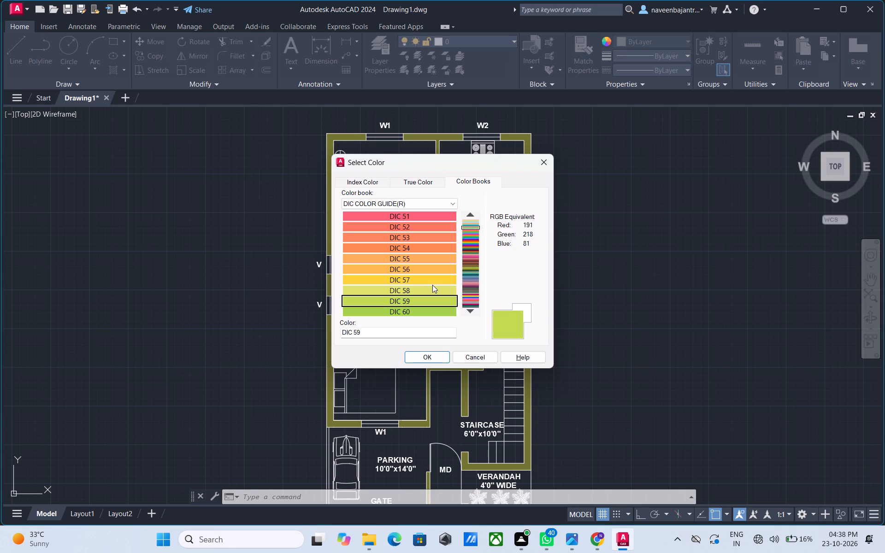
key("Down")
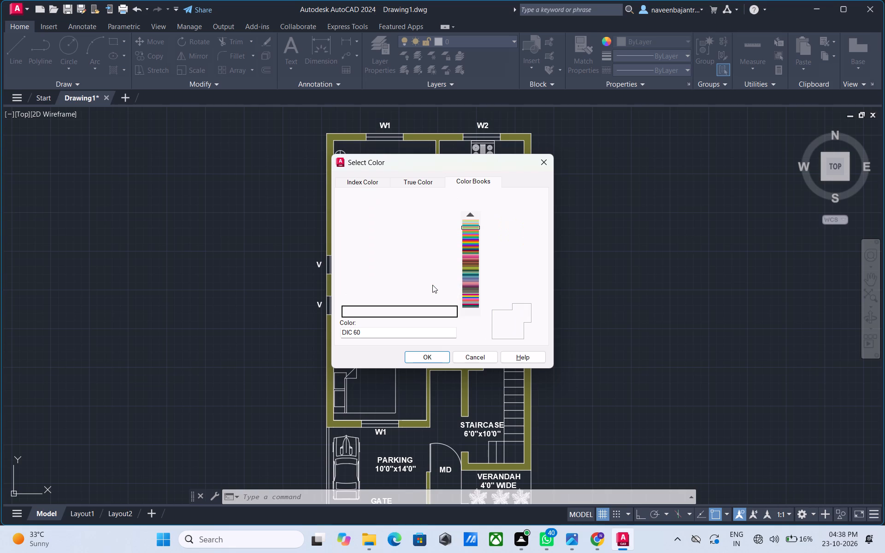
key("Down")
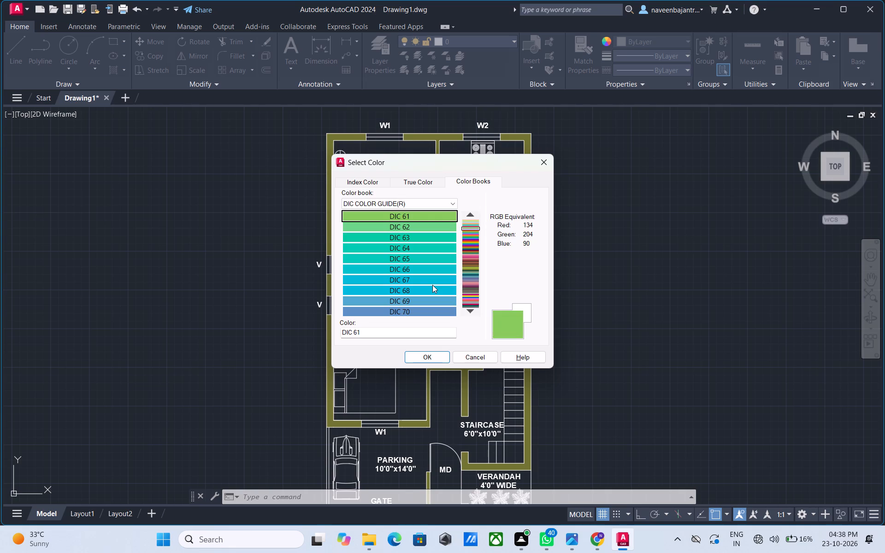
key("Down")
key("Down")
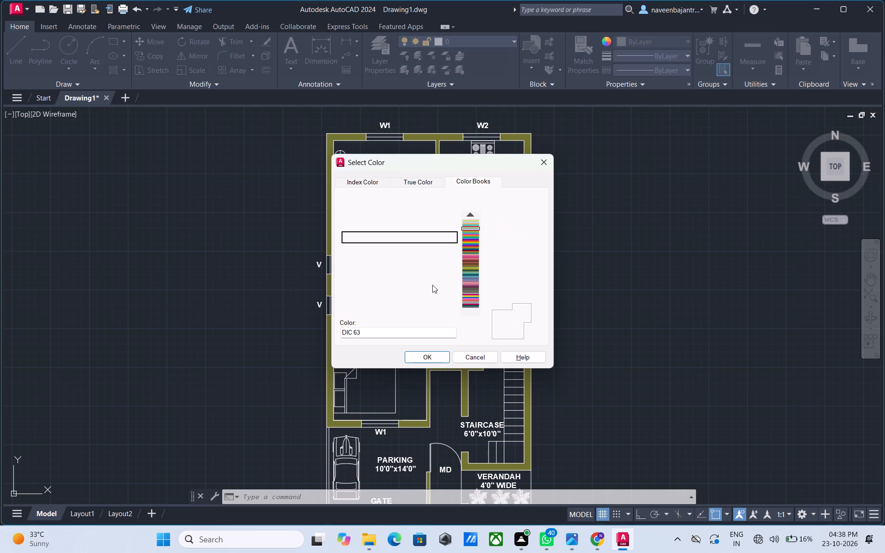
key("Down")
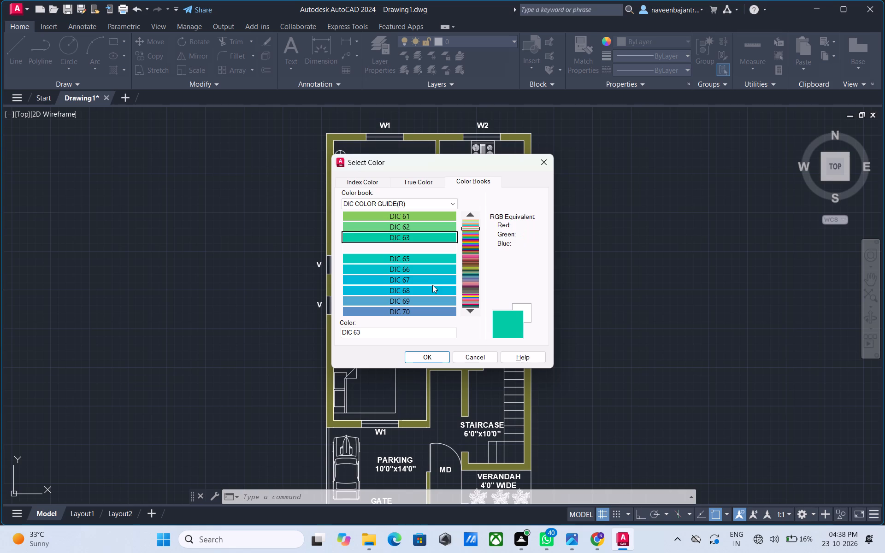
key("Down")
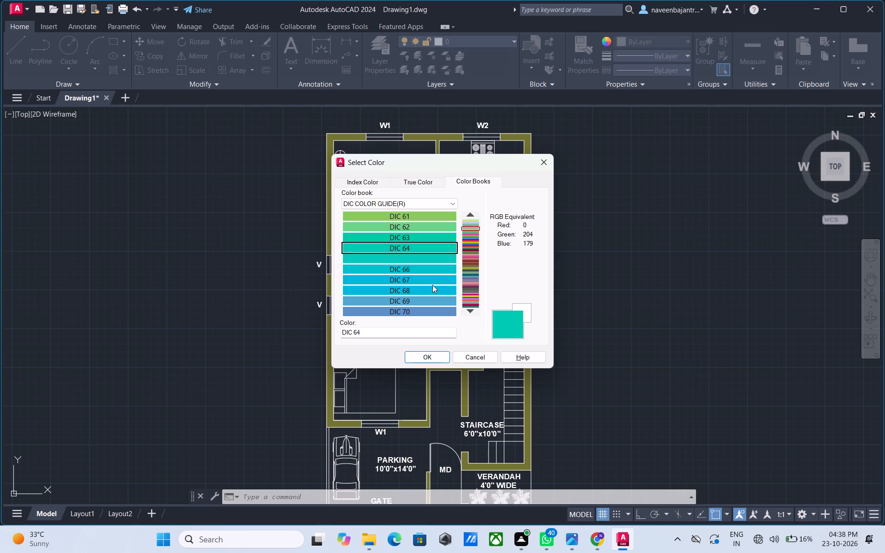
key("Down")
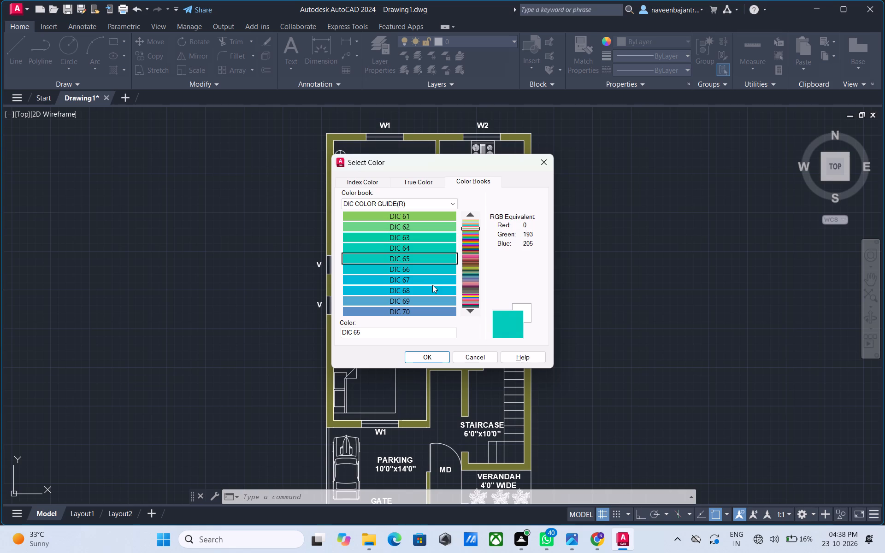
key("Down")
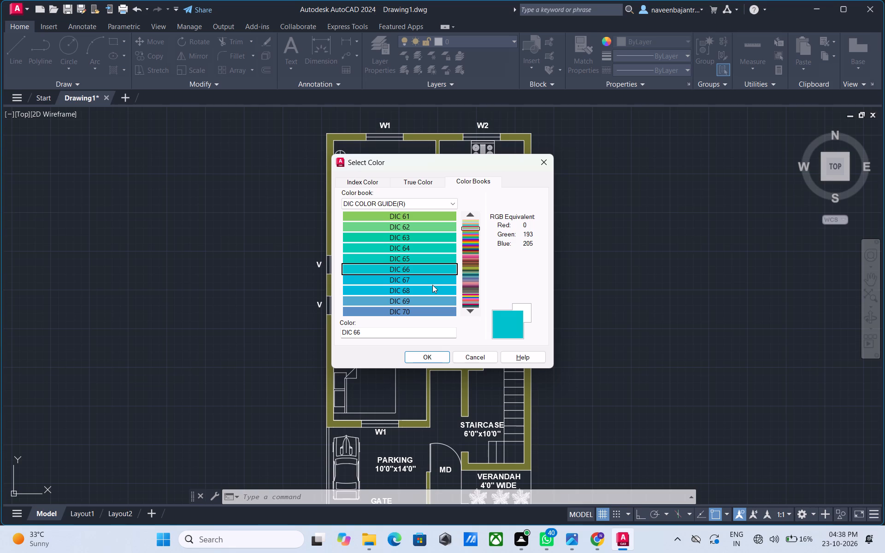
key("Down")
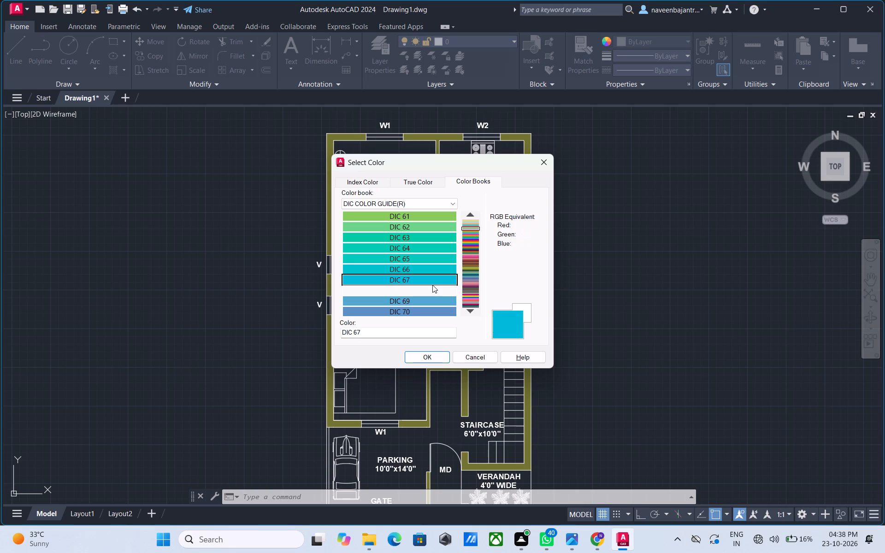
key("Down")
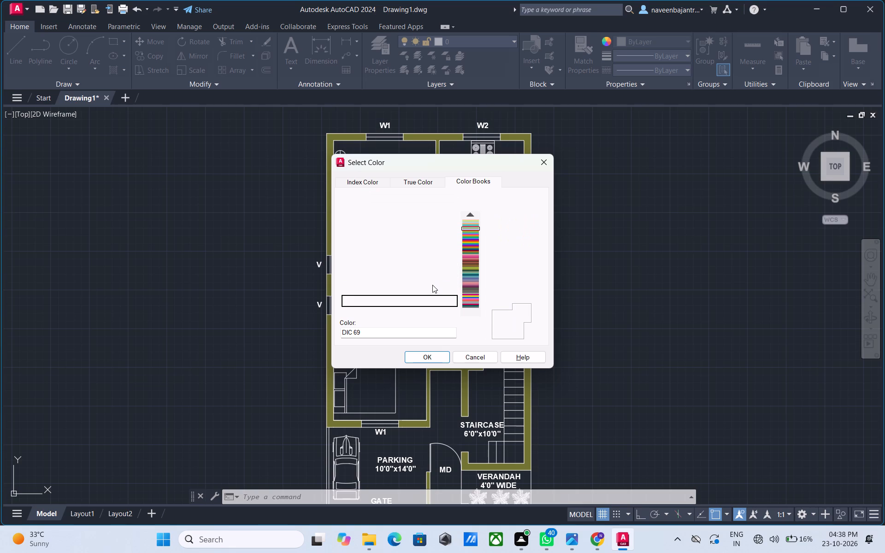
key("Down")
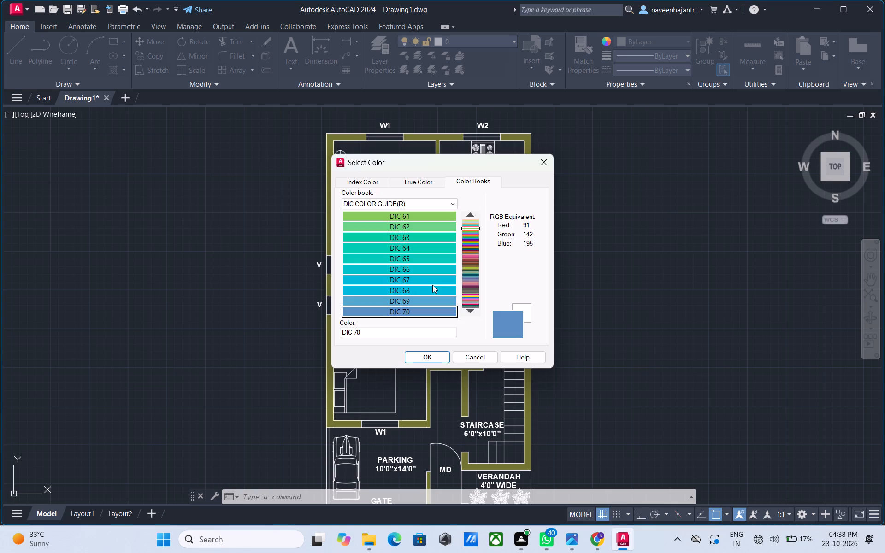
key("Down")
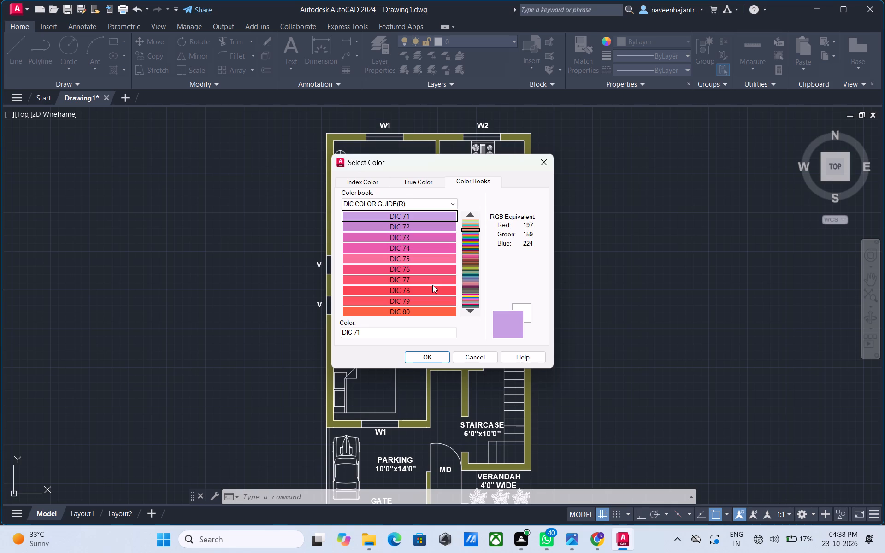
key("Down")
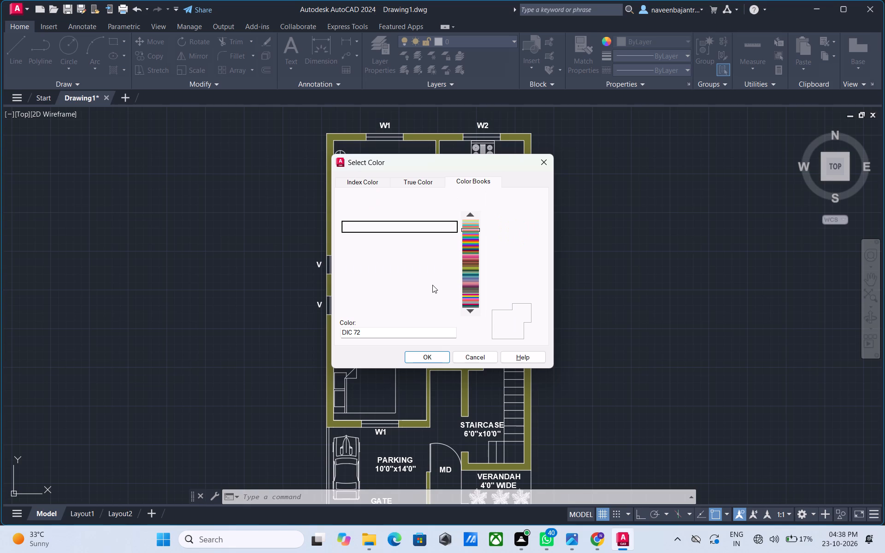
key("Down")
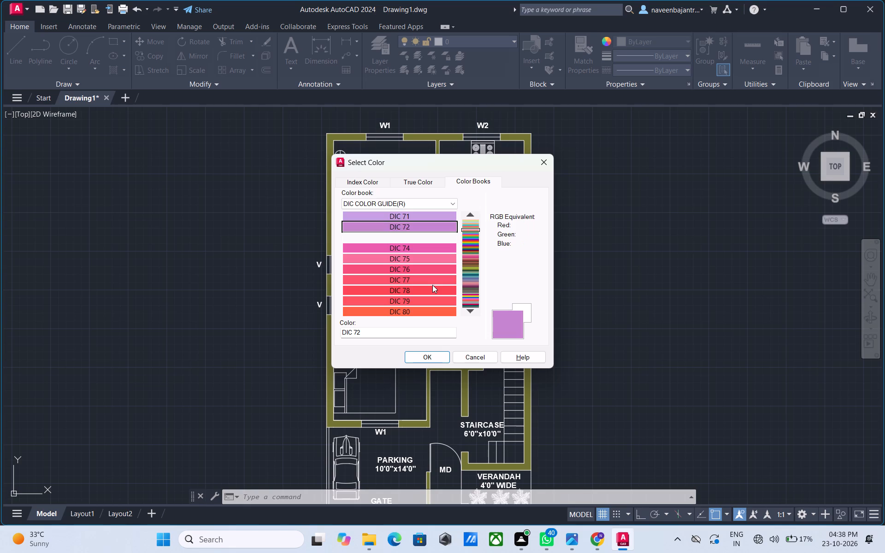
key("Down")
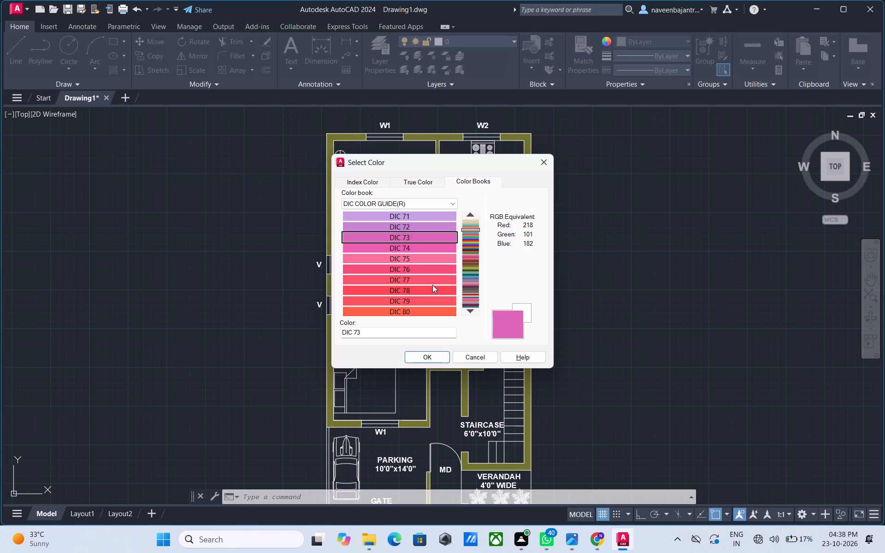
key("Down")
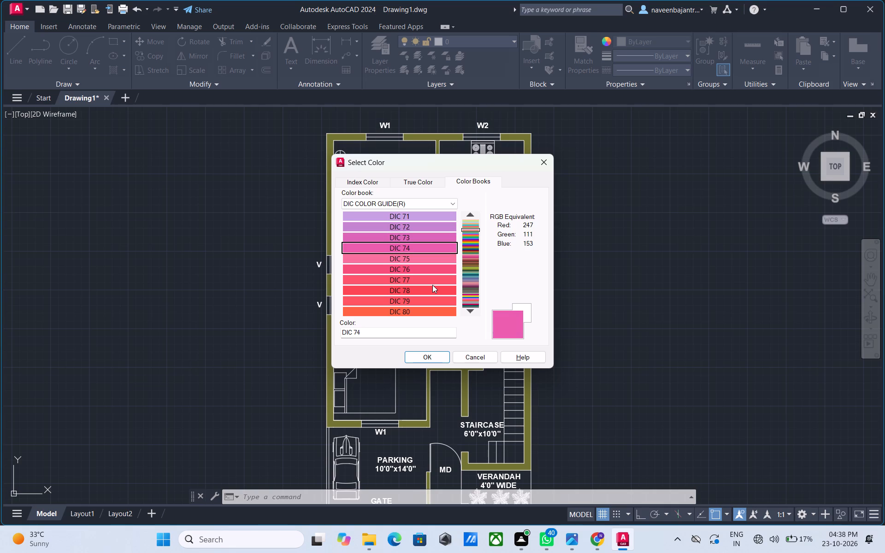
Browse the DIC COLOR GUIDE(R) color book's shades from DIC 75 through DIC 111 for a suitable object color.
key("Down")
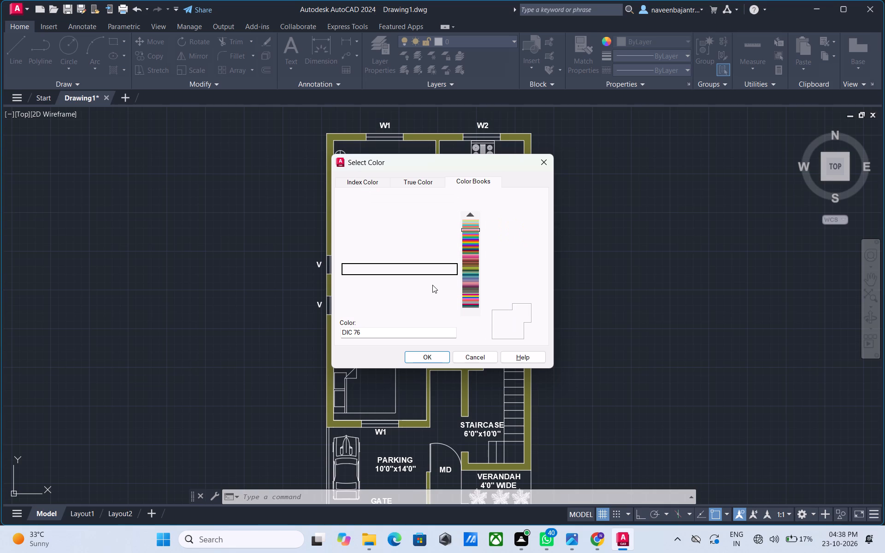
key("Down")
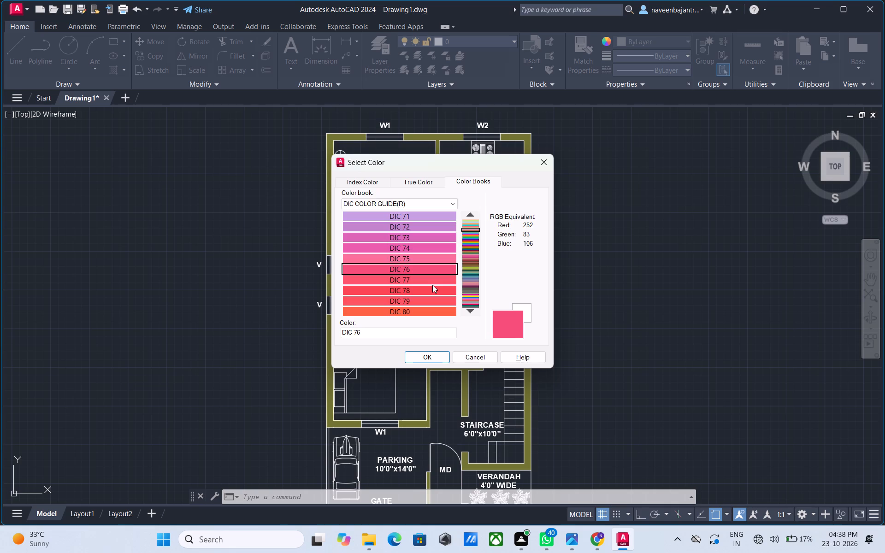
key("Down")
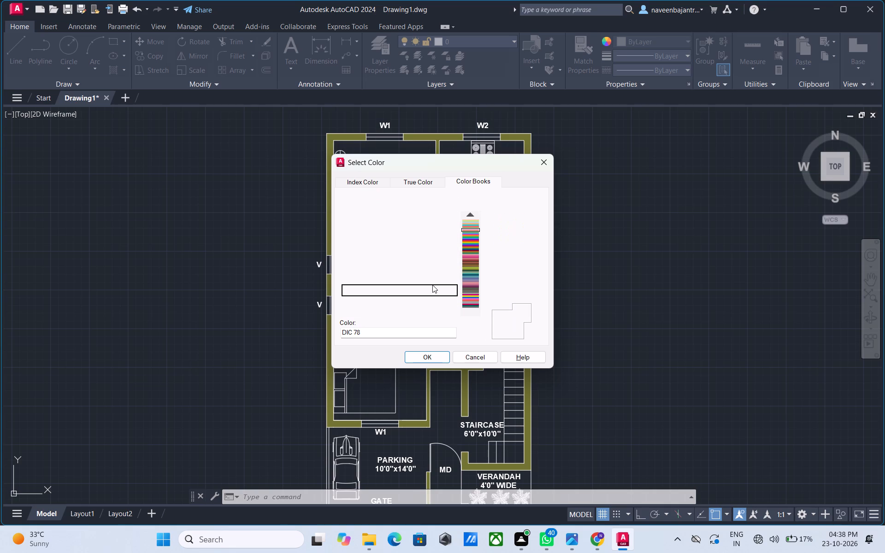
key("Down")
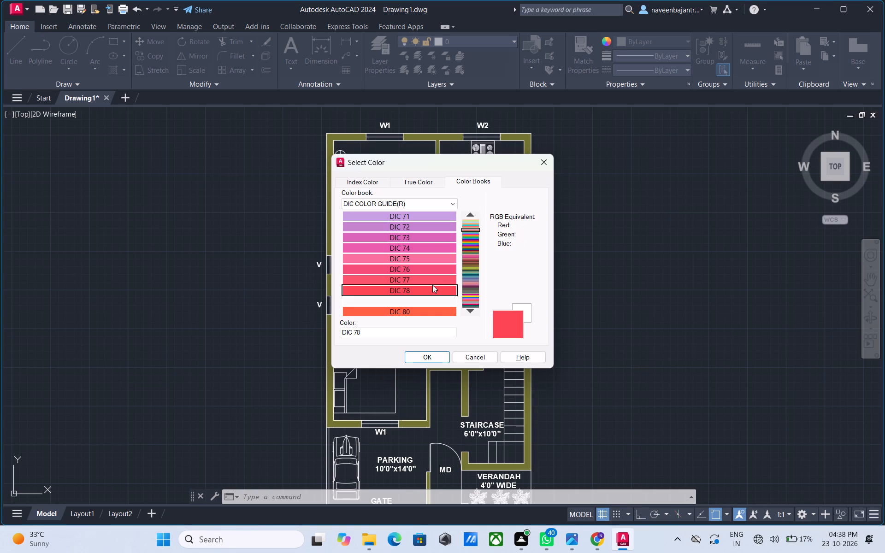
key("Down")
key("Down")
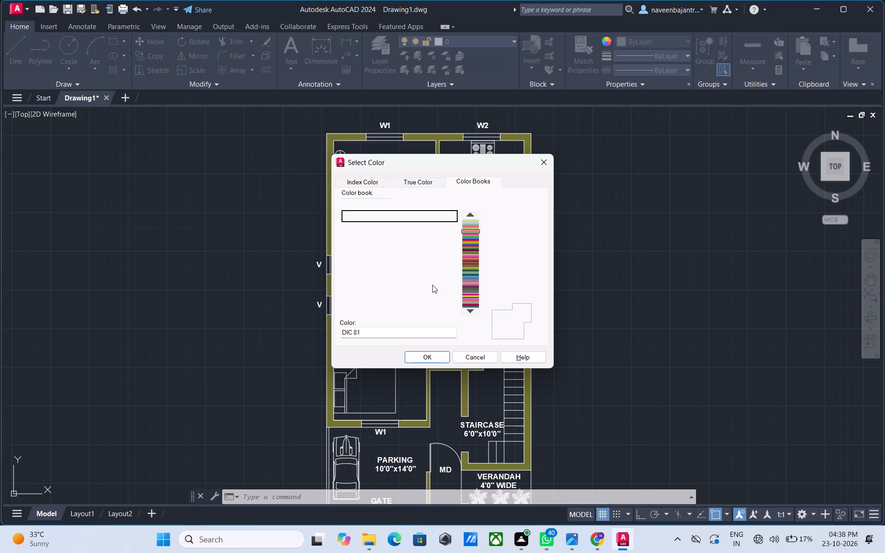
key("Down")
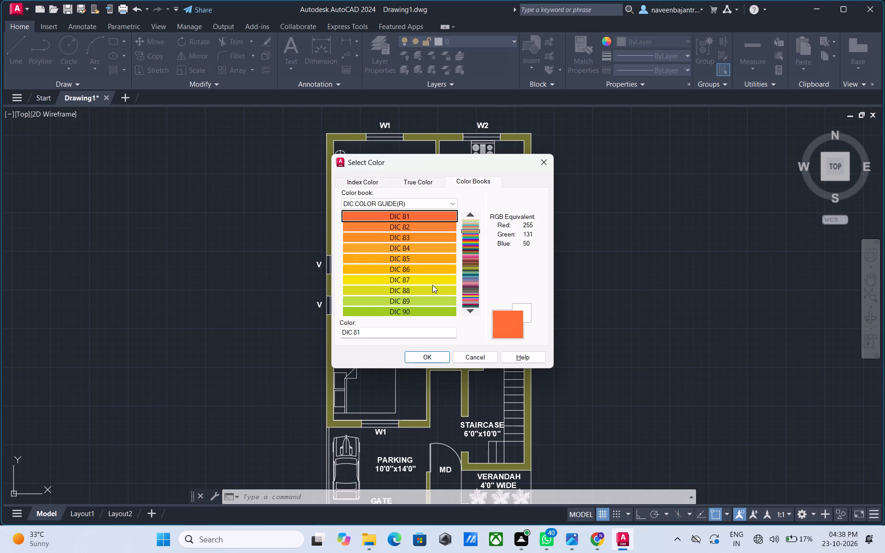
key("Down")
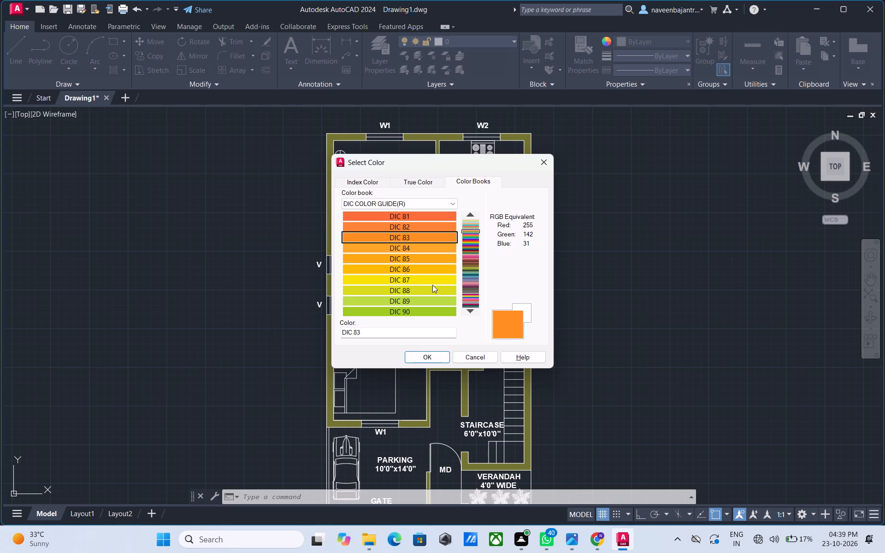
key("Down")
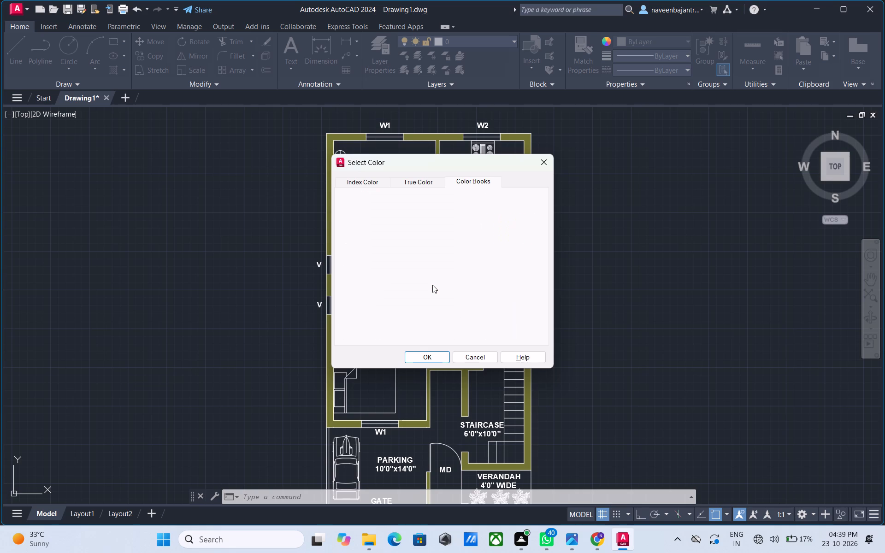
key("Down")
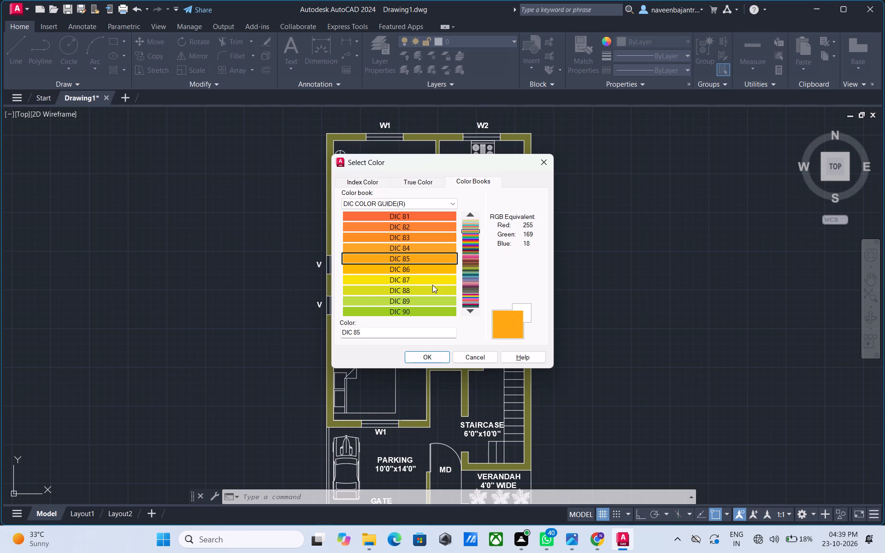
key("Down")
key("Down")
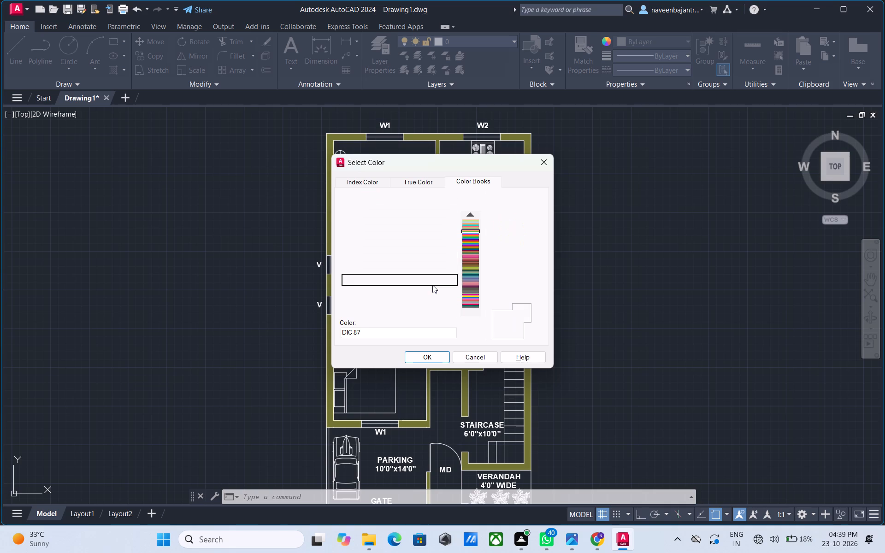
key("Down")
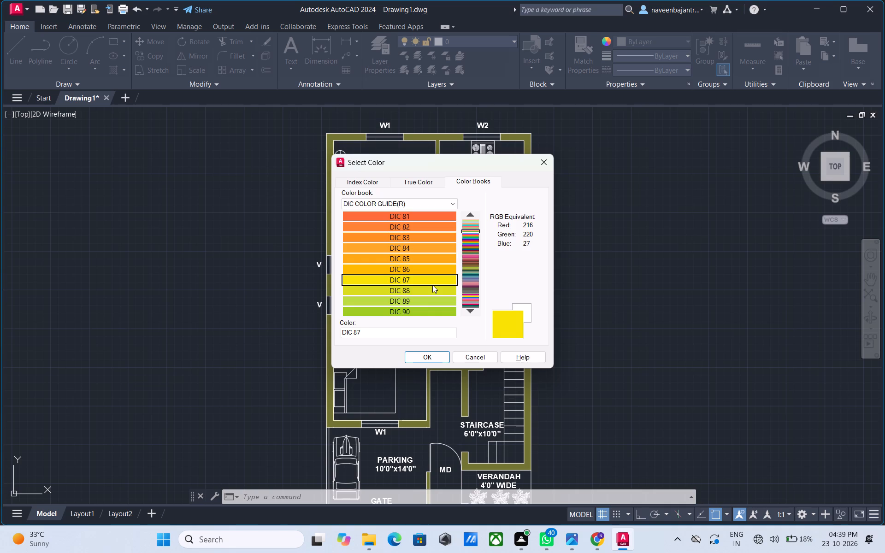
key("Down")
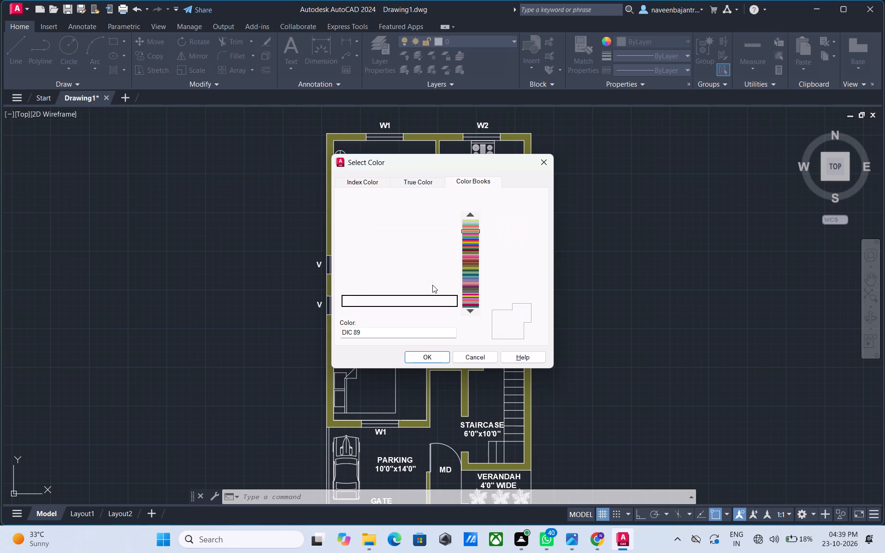
key("Down")
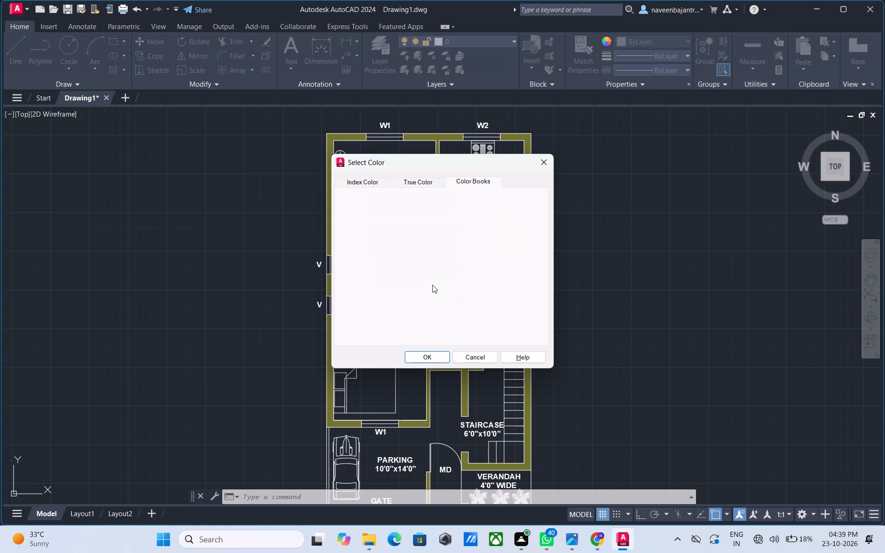
key("Down")
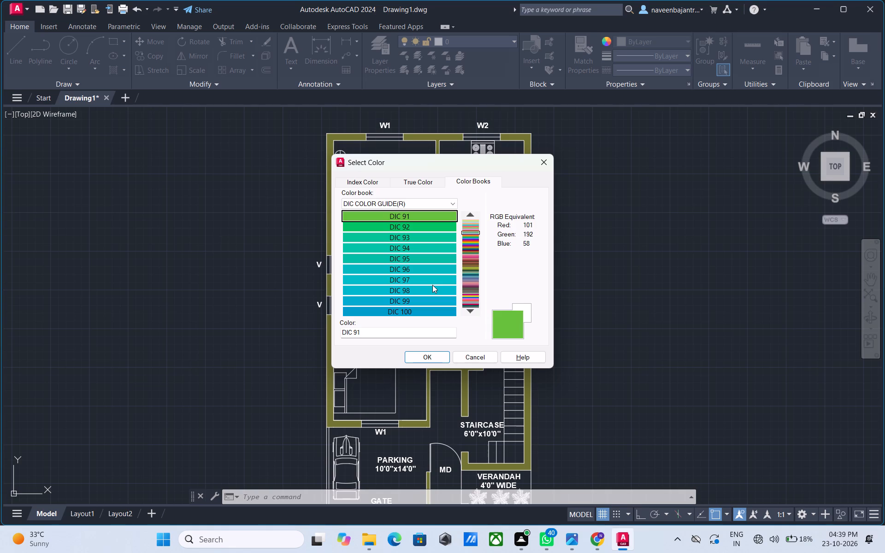
key("Down")
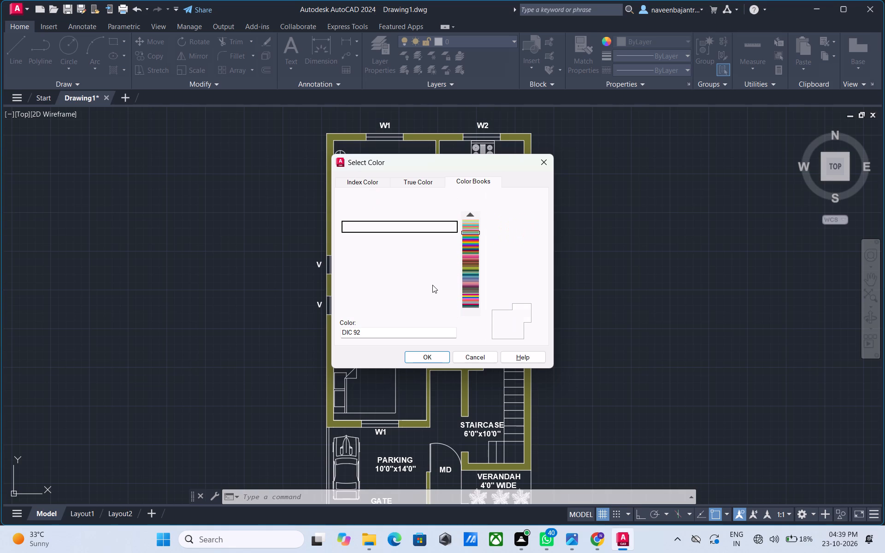
key("Down")
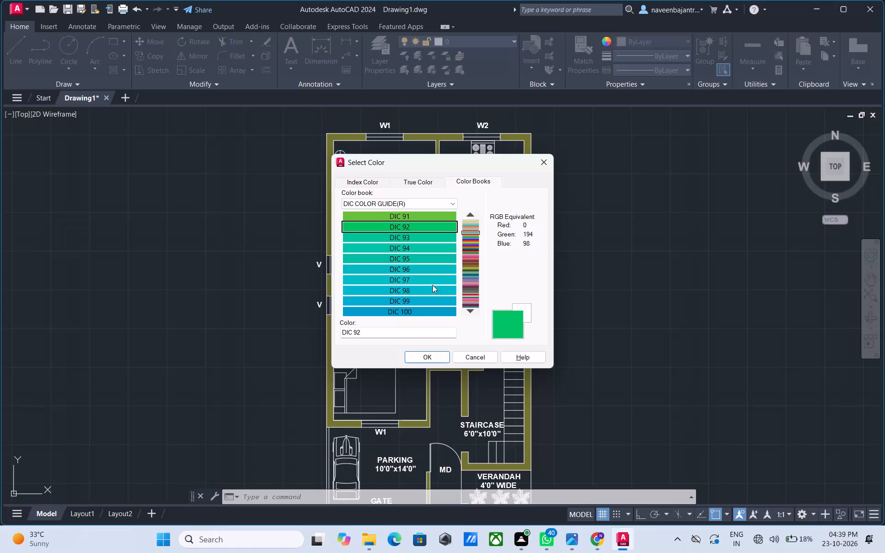
key("Down")
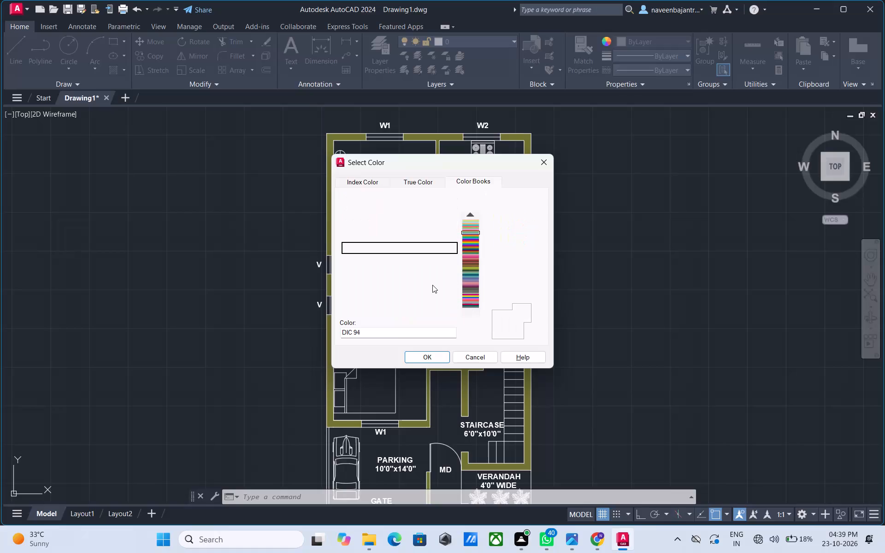
key("Down")
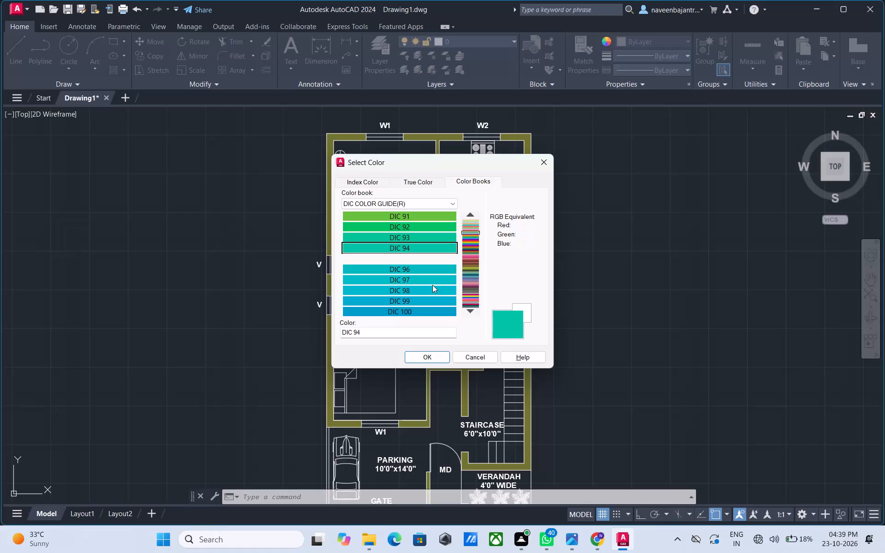
key("Down")
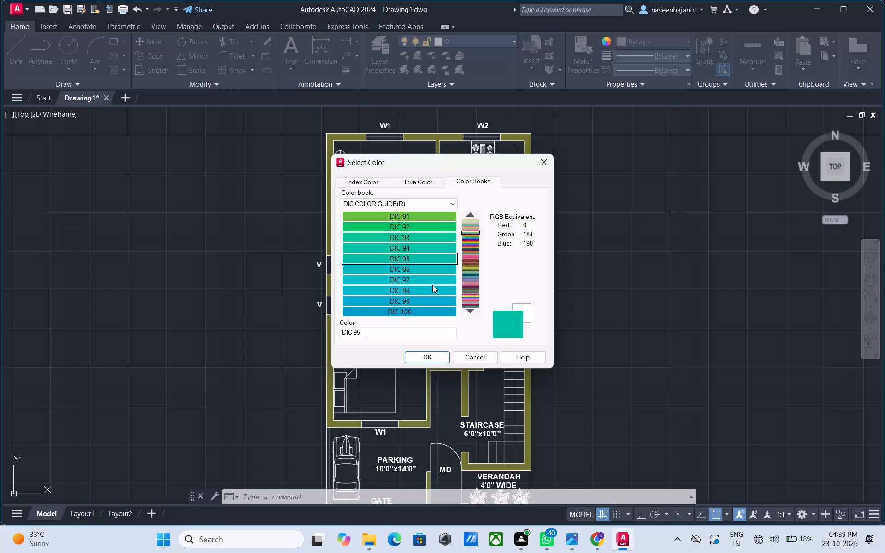
key("Down")
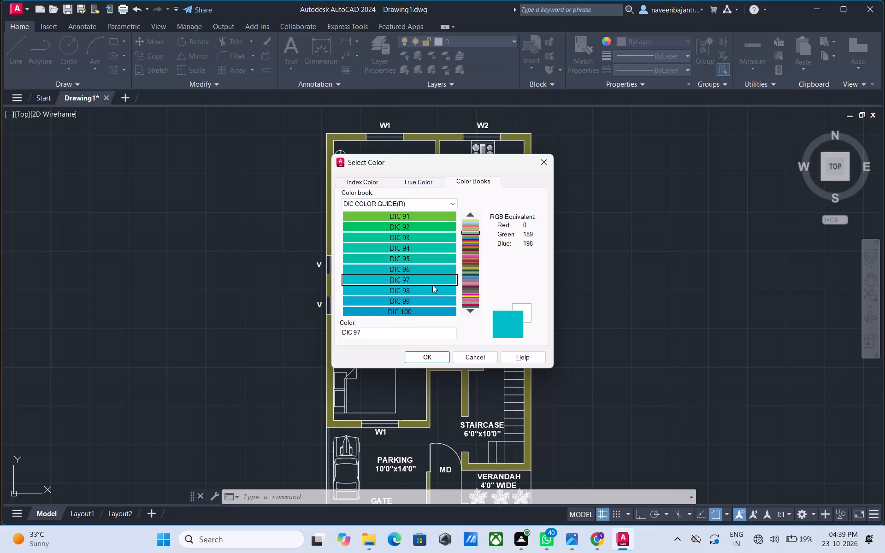
key("Down")
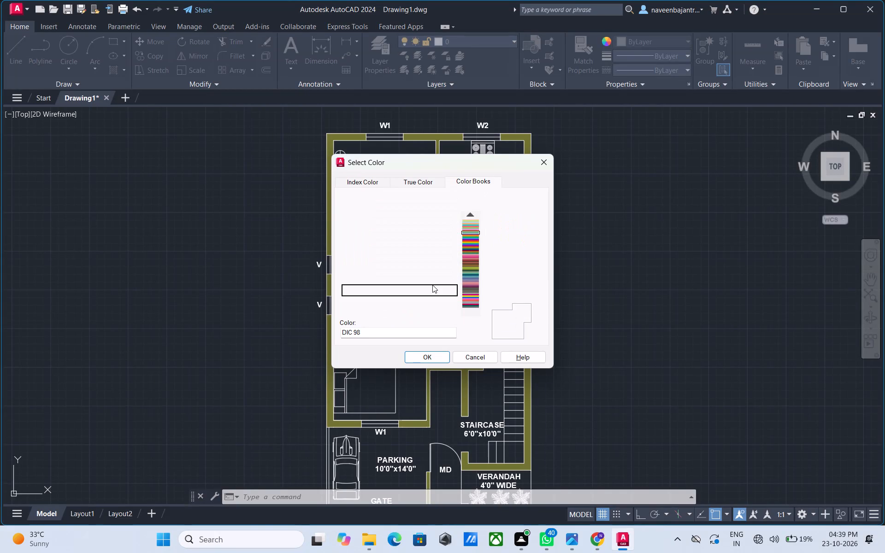
key("Down")
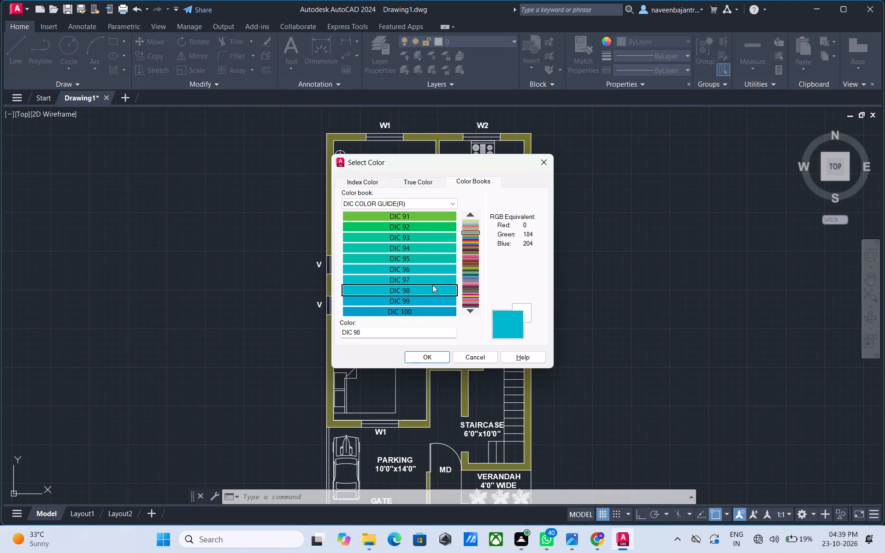
key("Down")
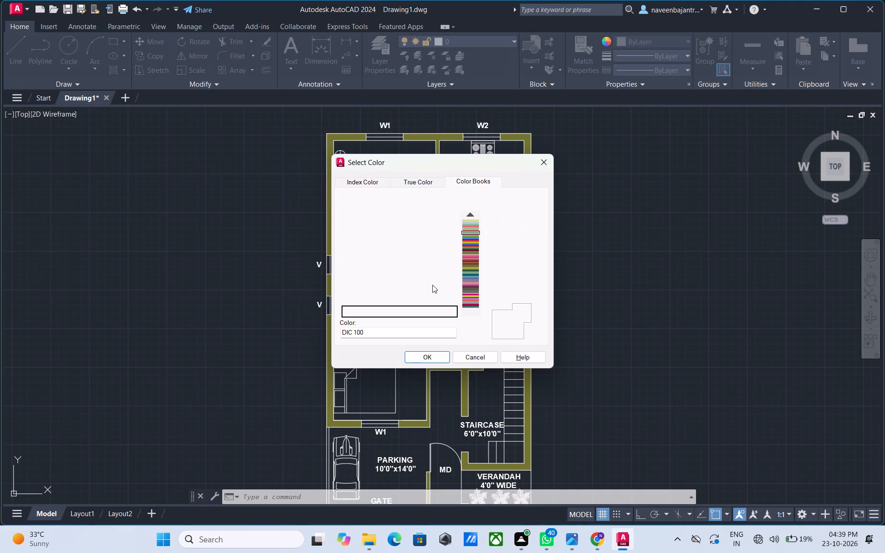
key("Down")
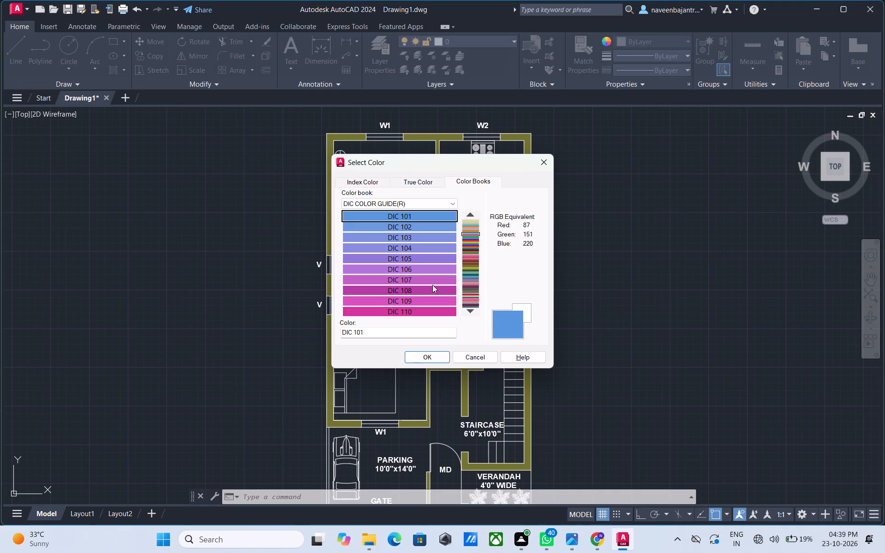
key("Down")
key("Down")
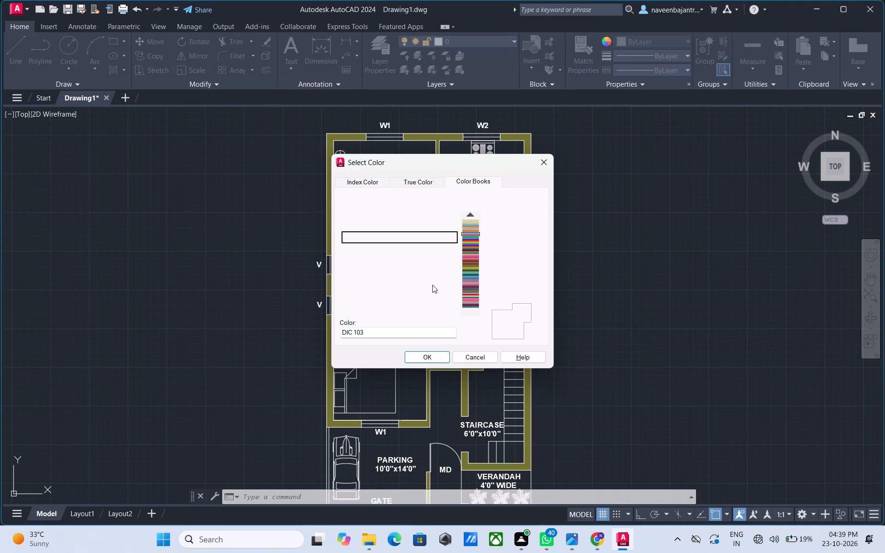
key("Down")
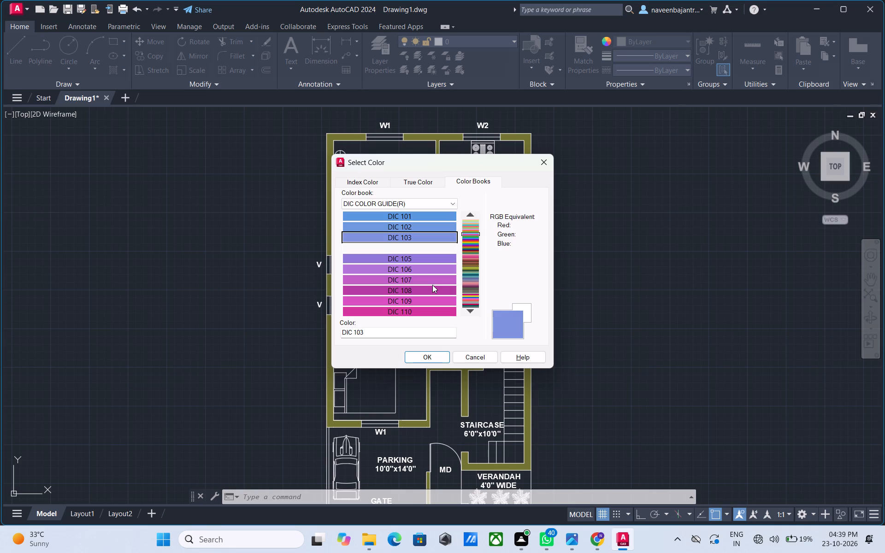
key("Down")
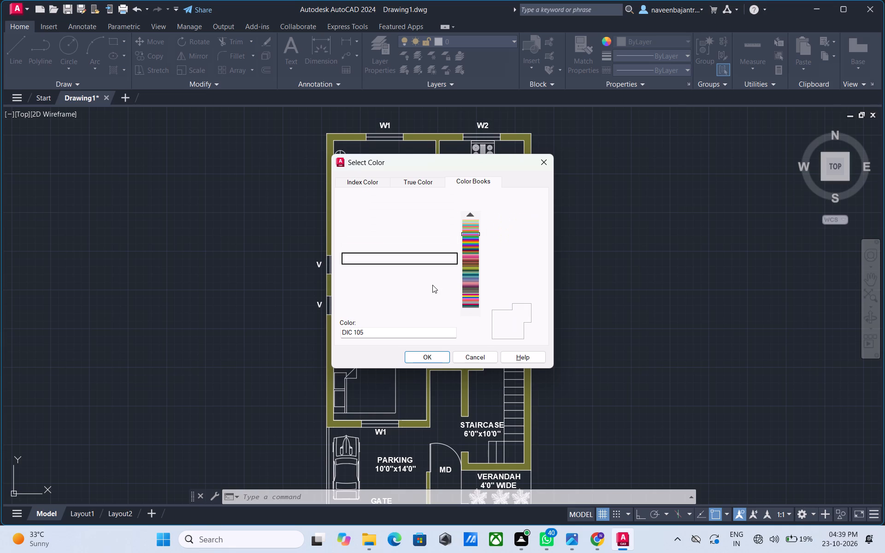
key("Down")
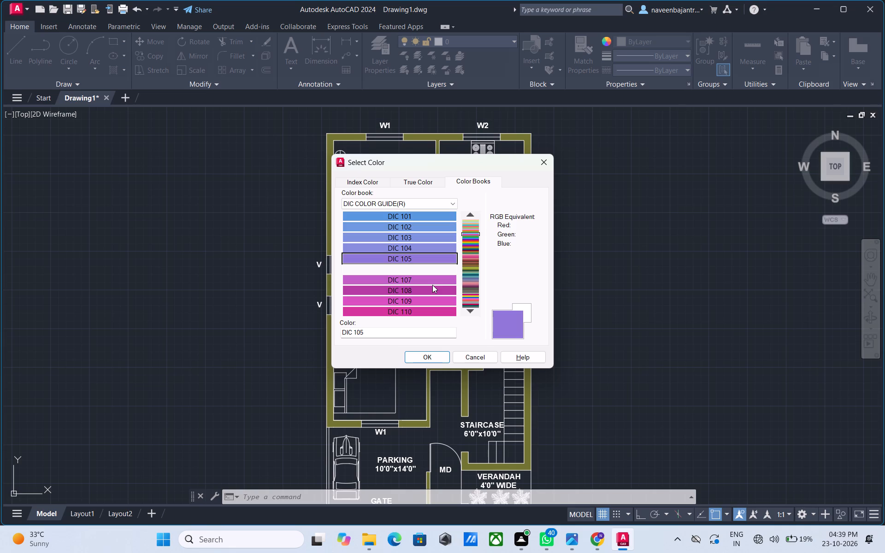
key("Down")
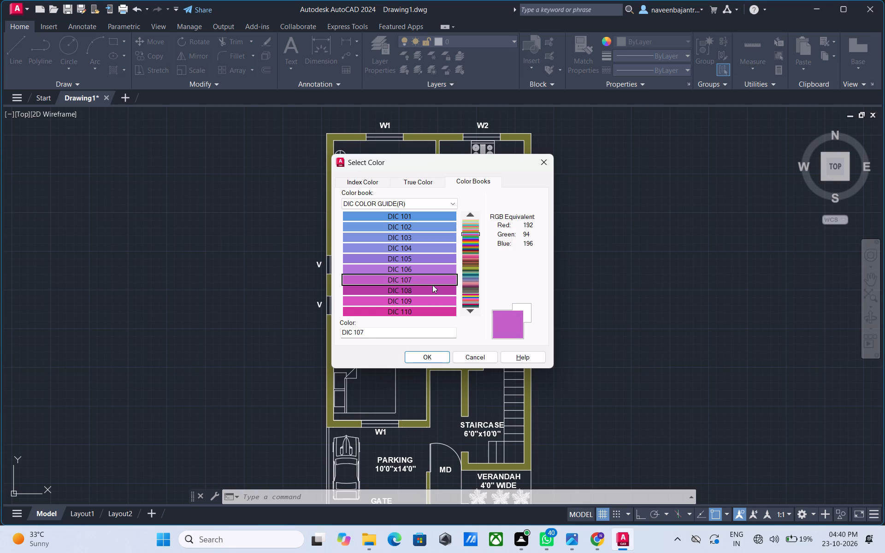
key("Down")
key("Down")
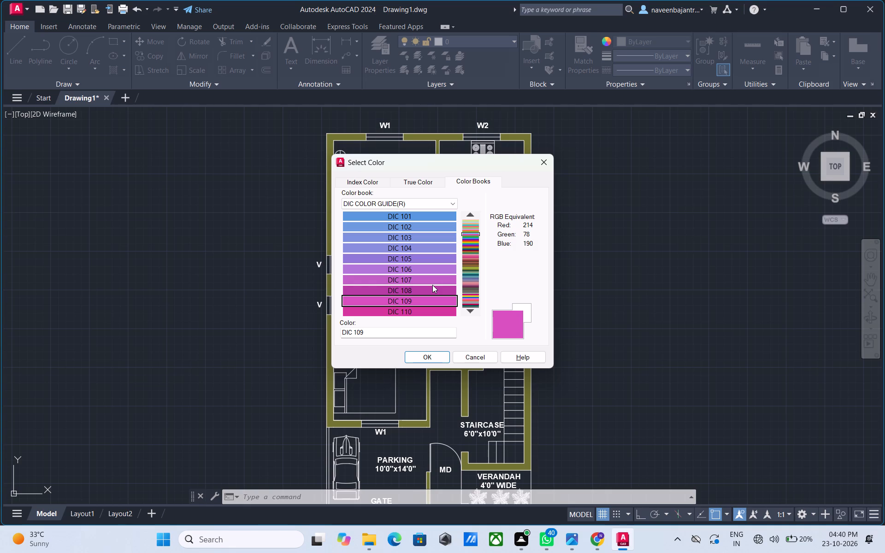
key("Down")
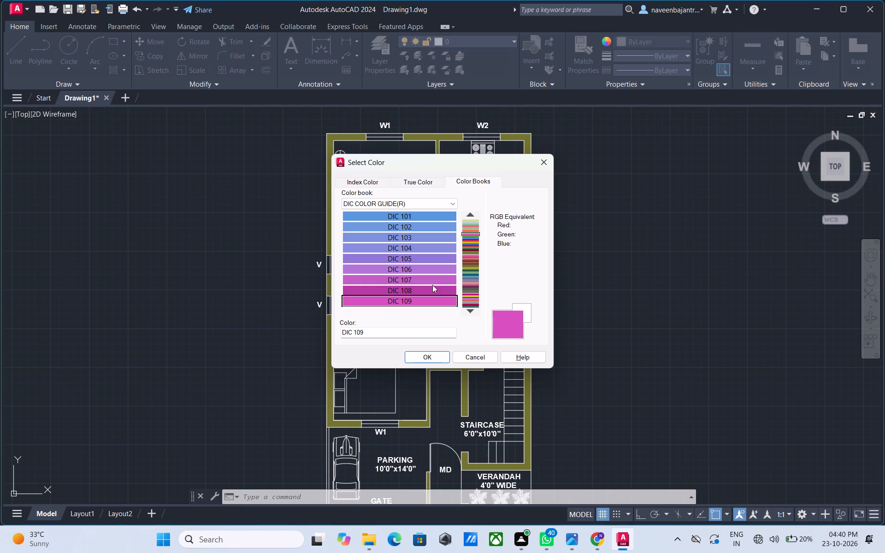
key("Down")
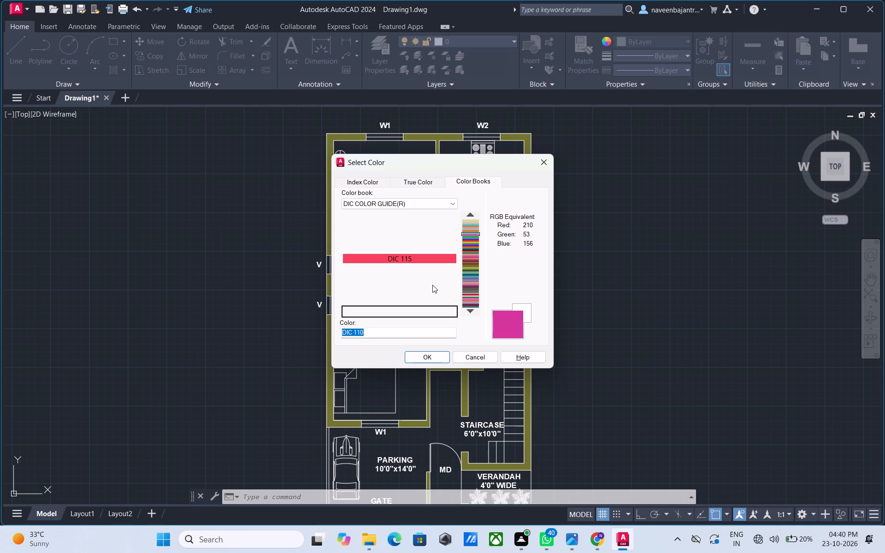
key("Down")
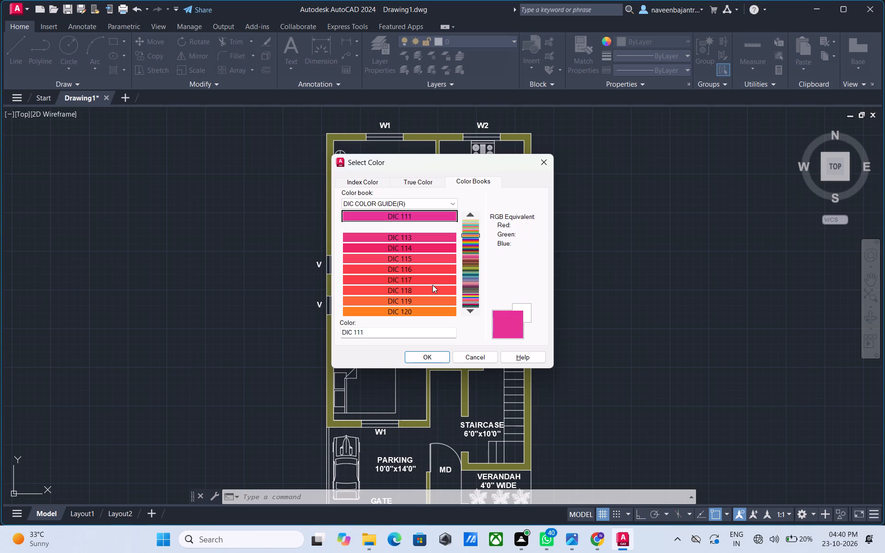
Browse the DIC COLOR GUIDE(R) color book's shades from DIC 112 through DIC 147 for a suitable object color.
key("Down")
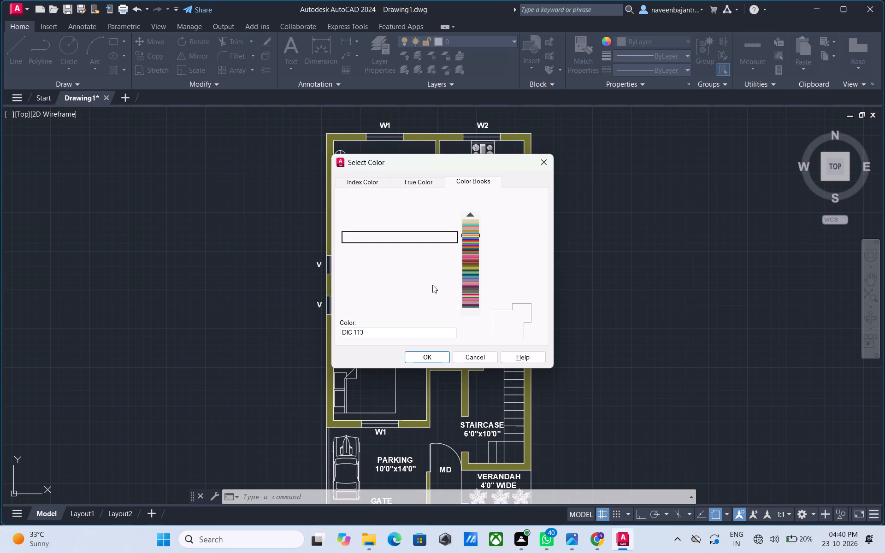
key("Down")
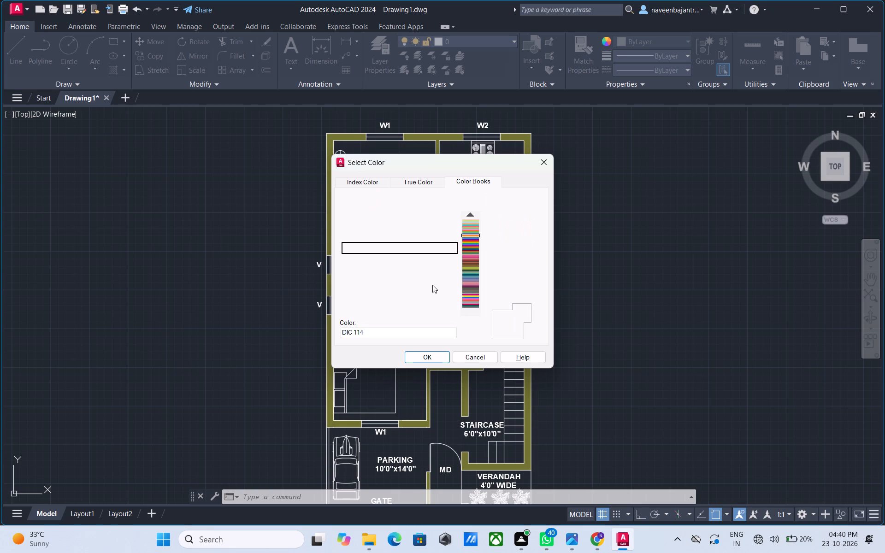
key("Down")
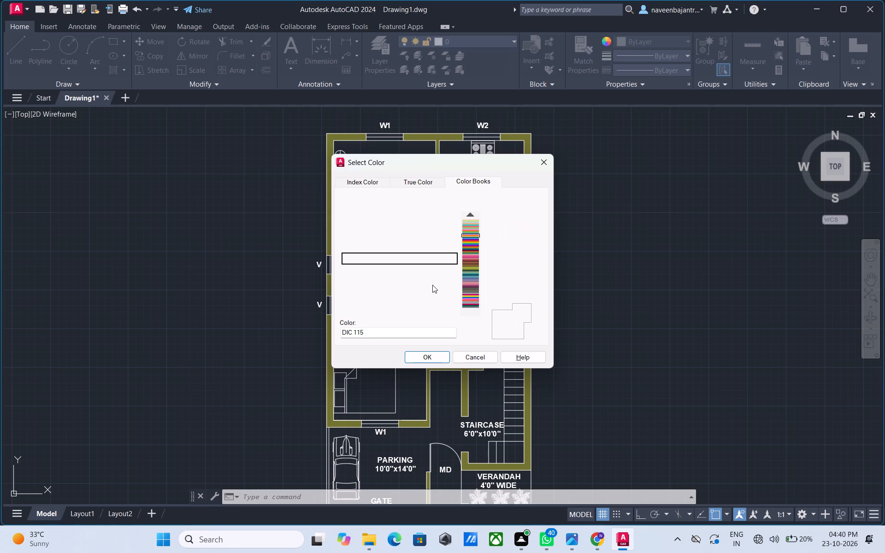
key("Down")
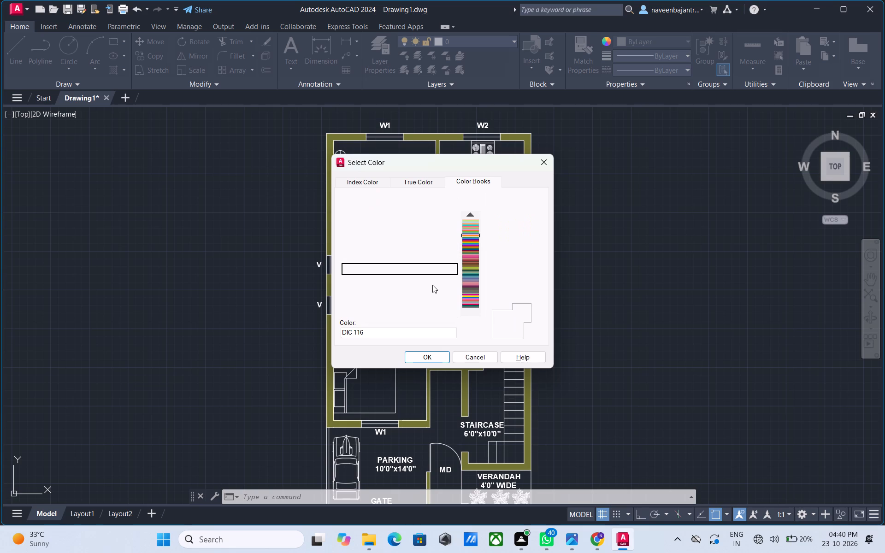
key("Down")
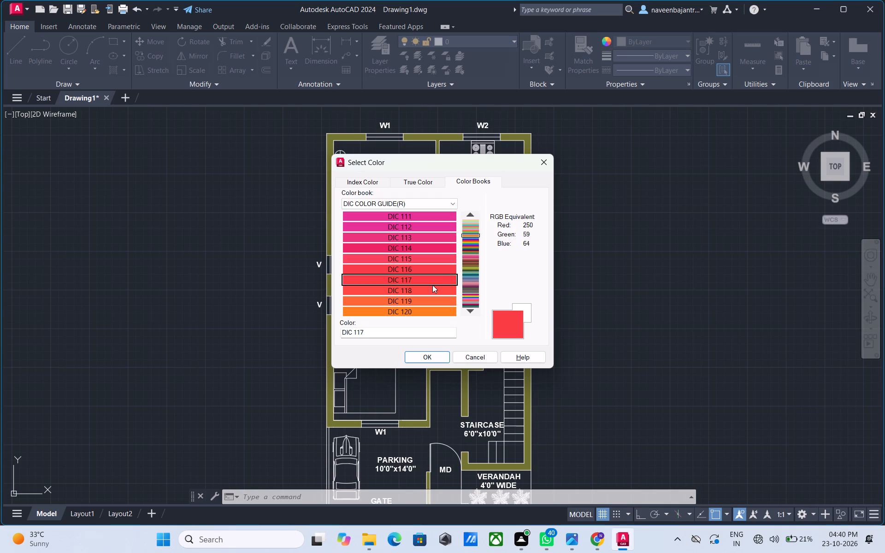
key("Down")
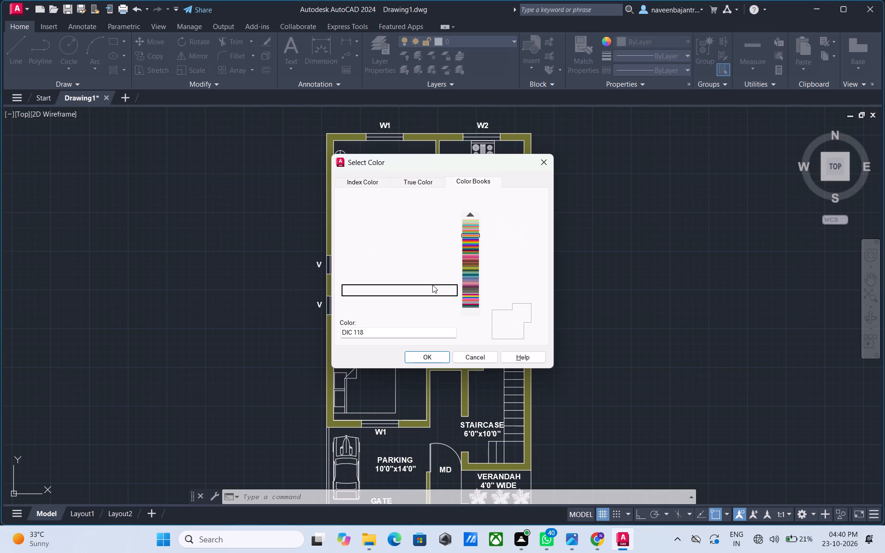
key("Down")
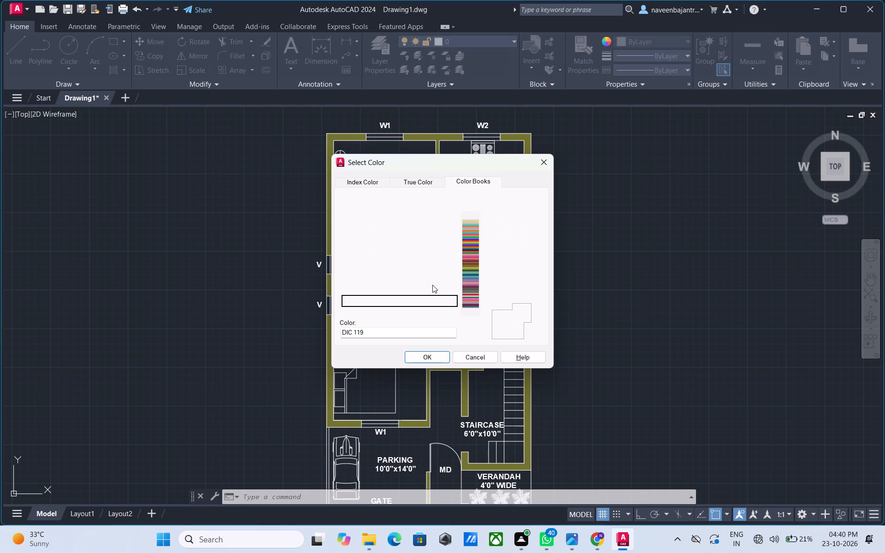
key("Down")
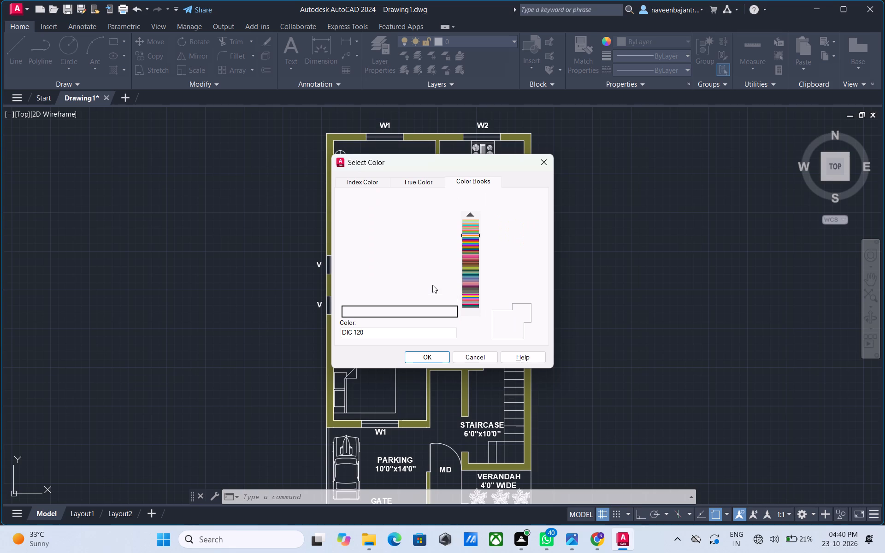
key("Down")
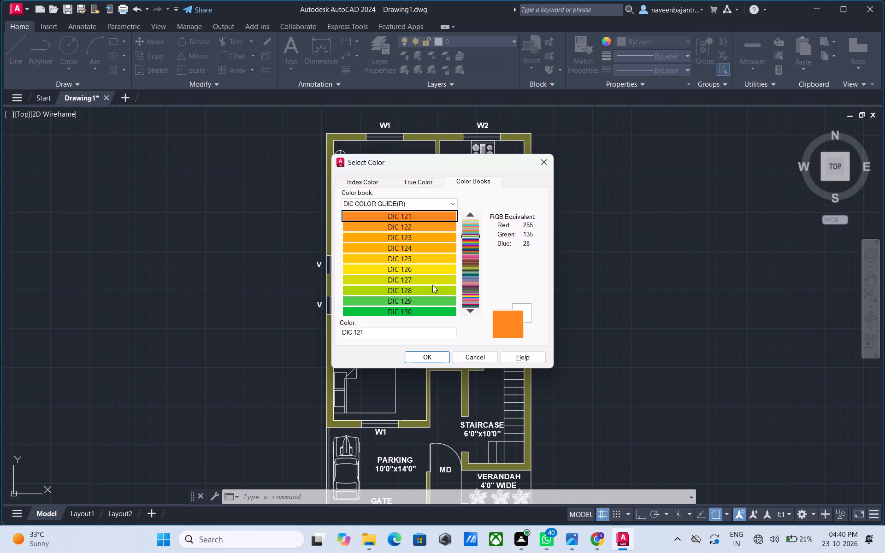
key("Down")
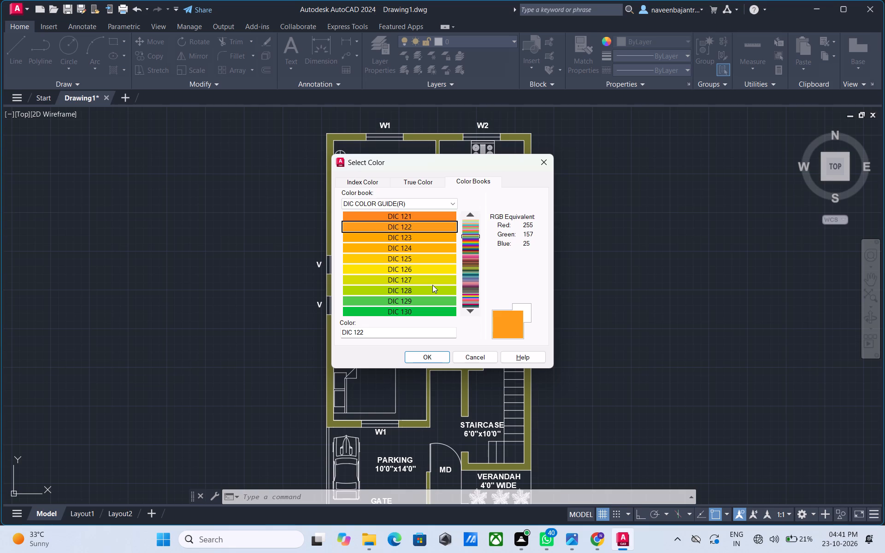
key("Down")
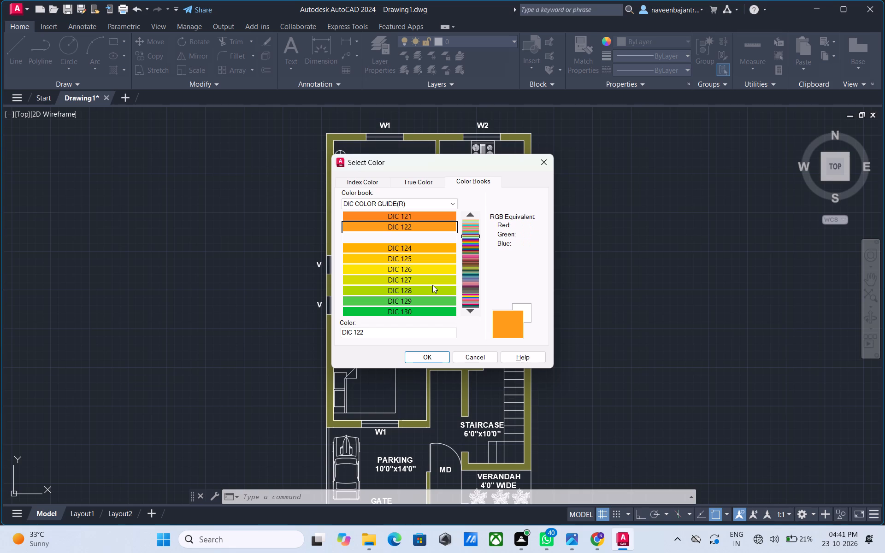
key("Down")
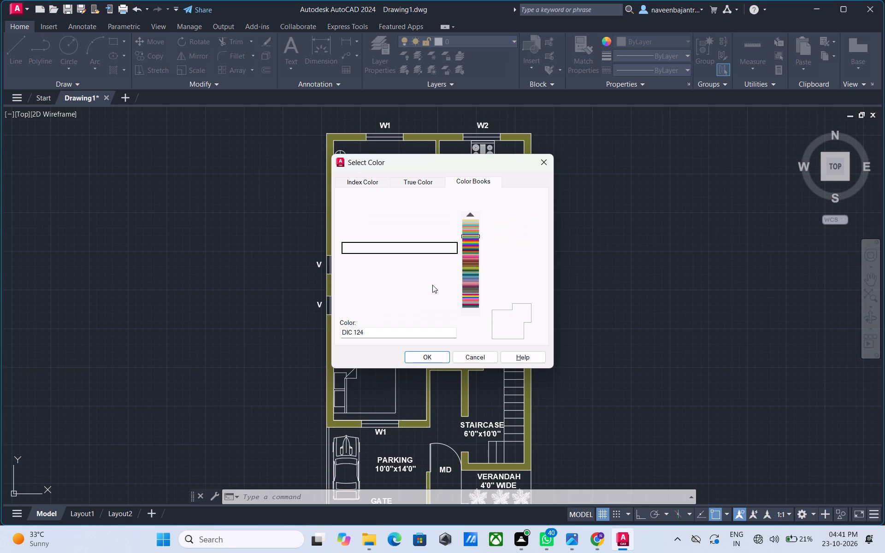
key("Down")
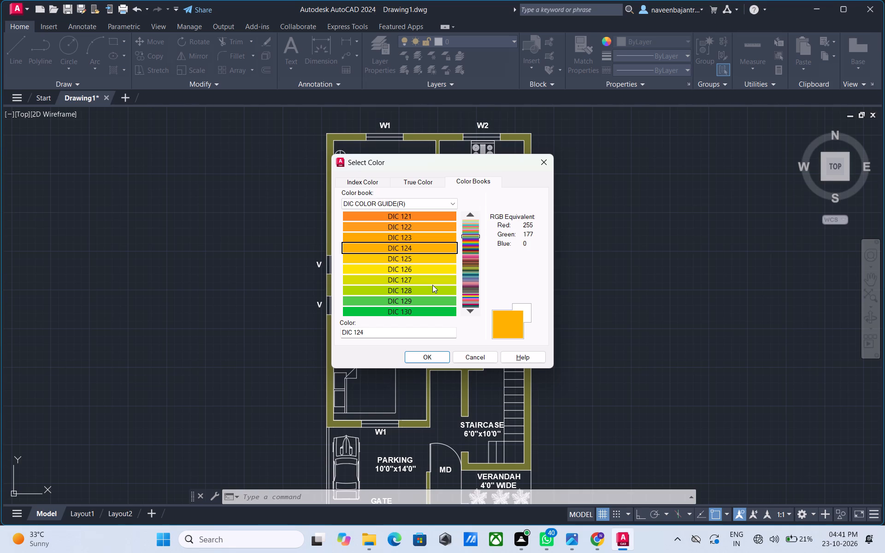
key("Down")
key("Down")
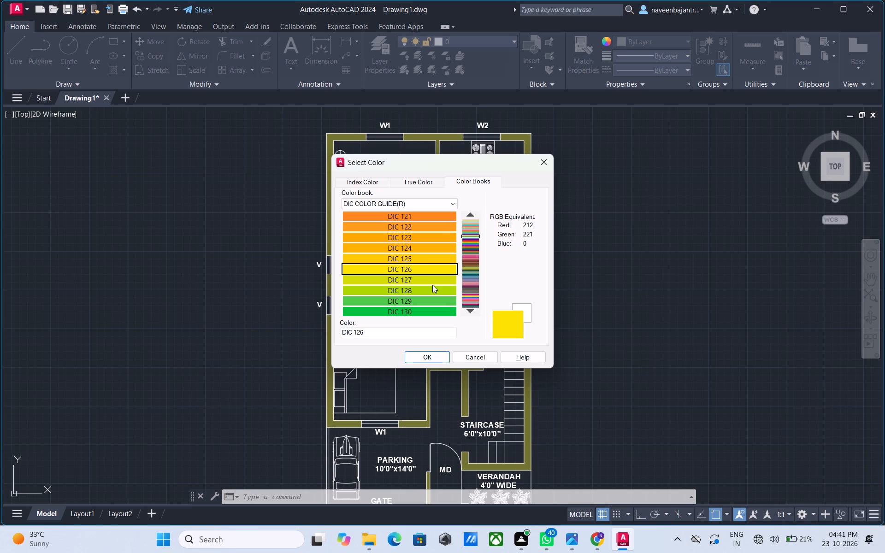
key("Down")
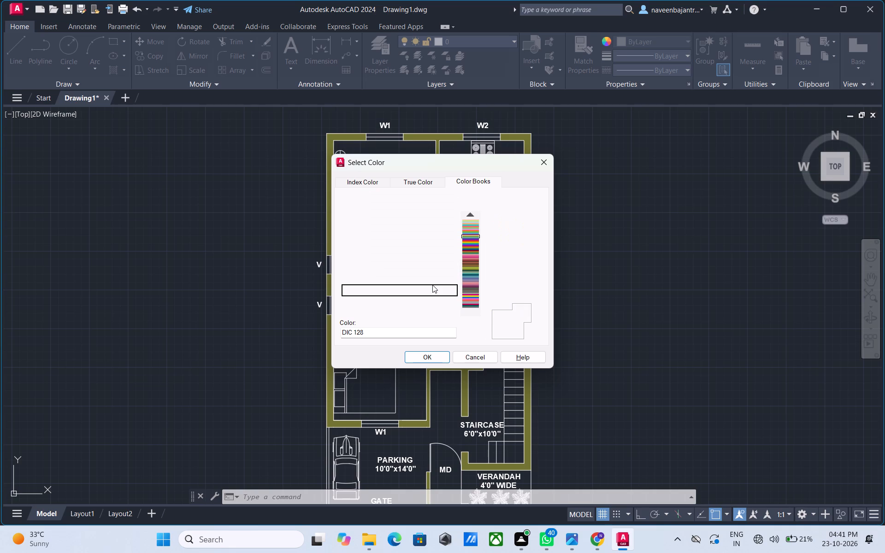
key("Down")
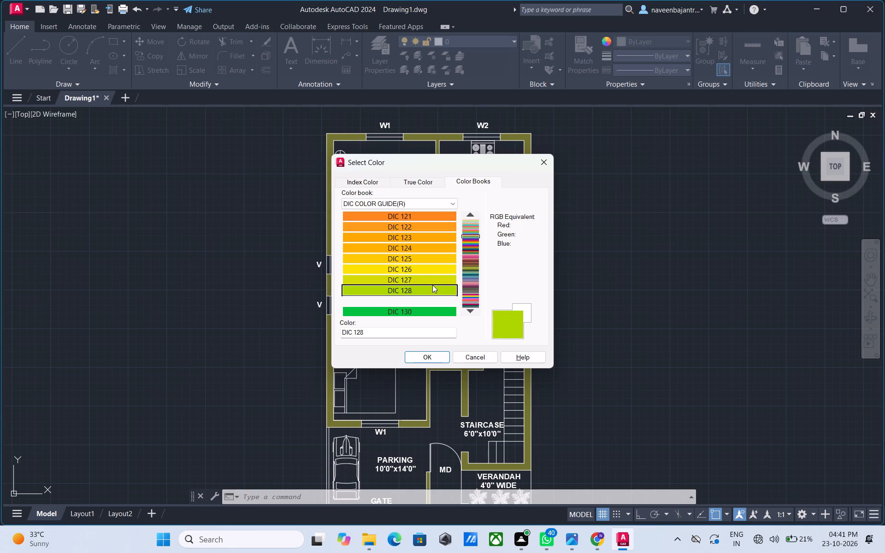
key("Down")
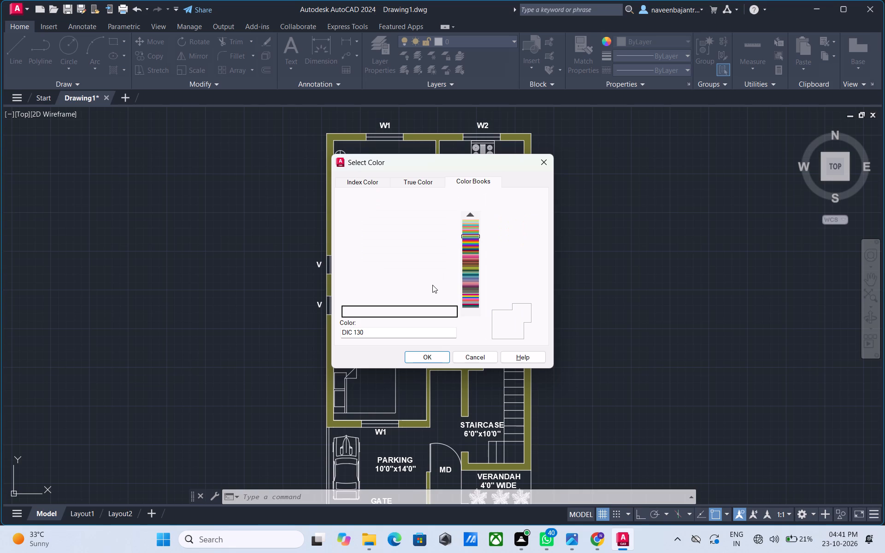
key("Down")
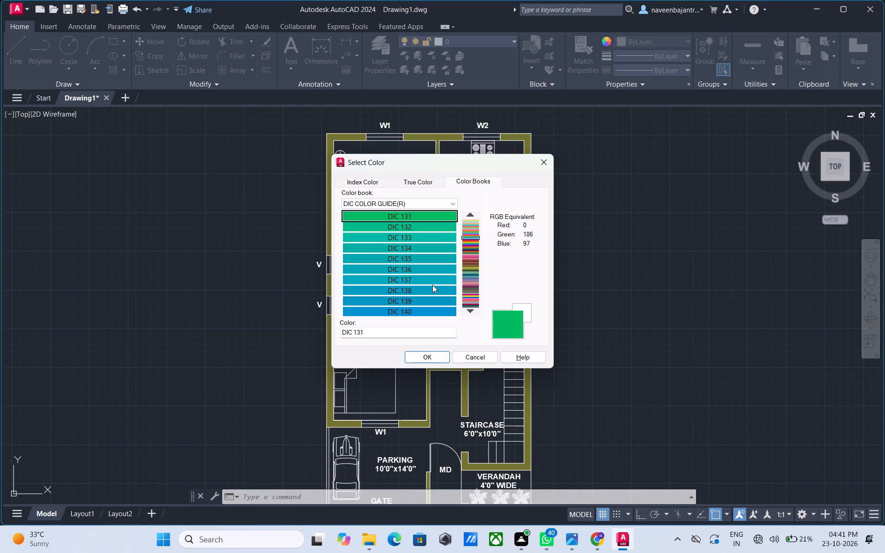
key("Down")
key("Down")
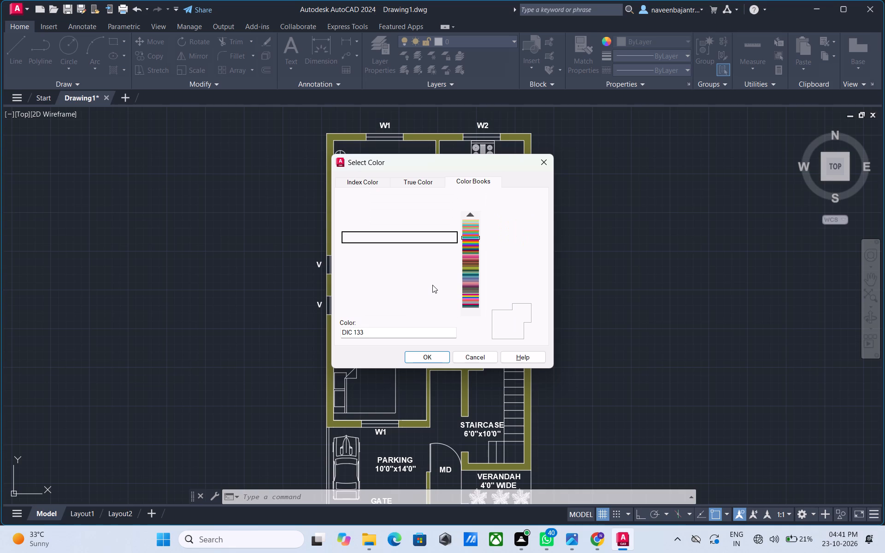
key("Down")
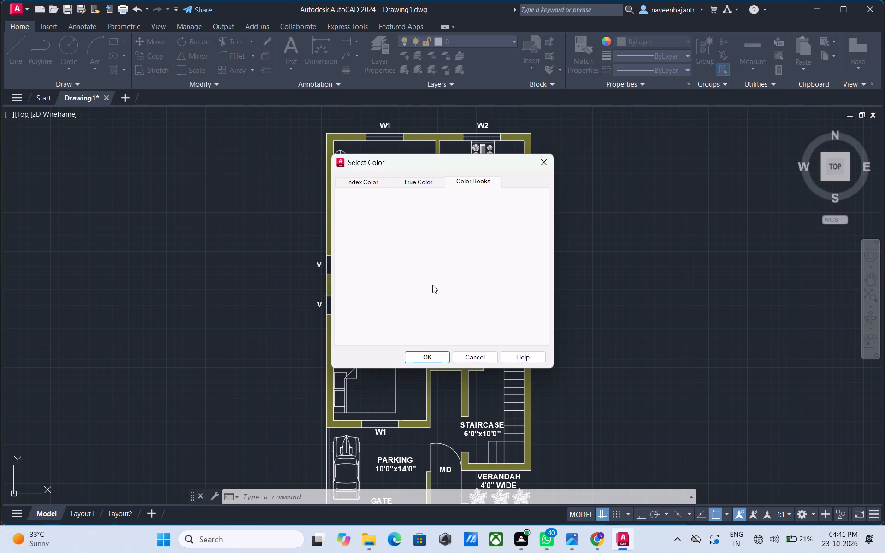
key("Down")
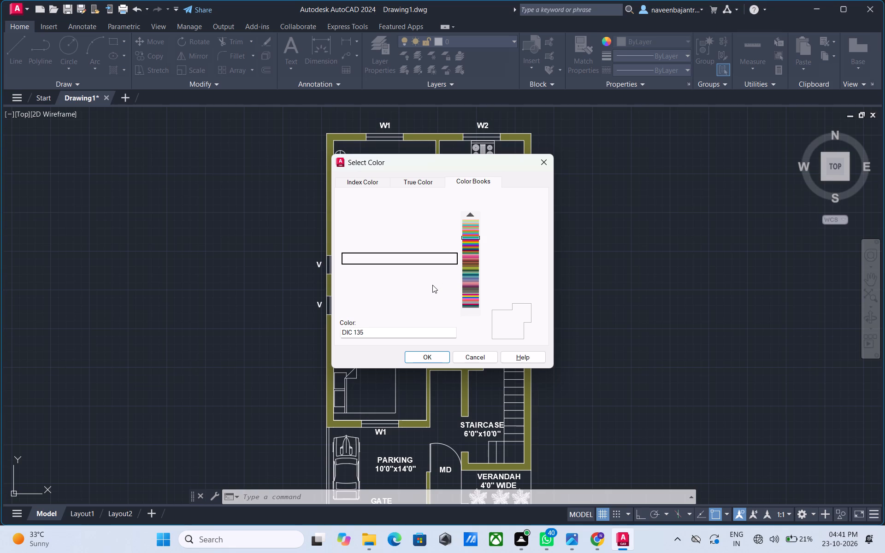
key("Down")
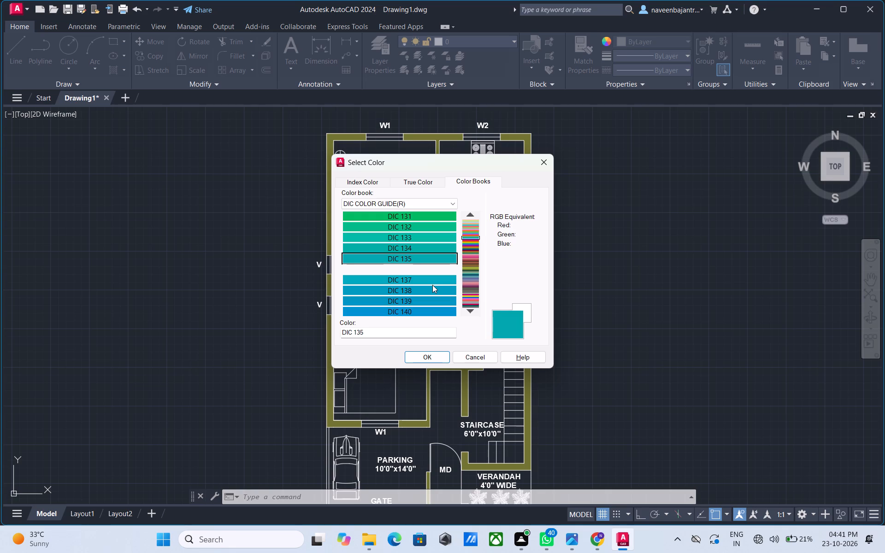
key("Down")
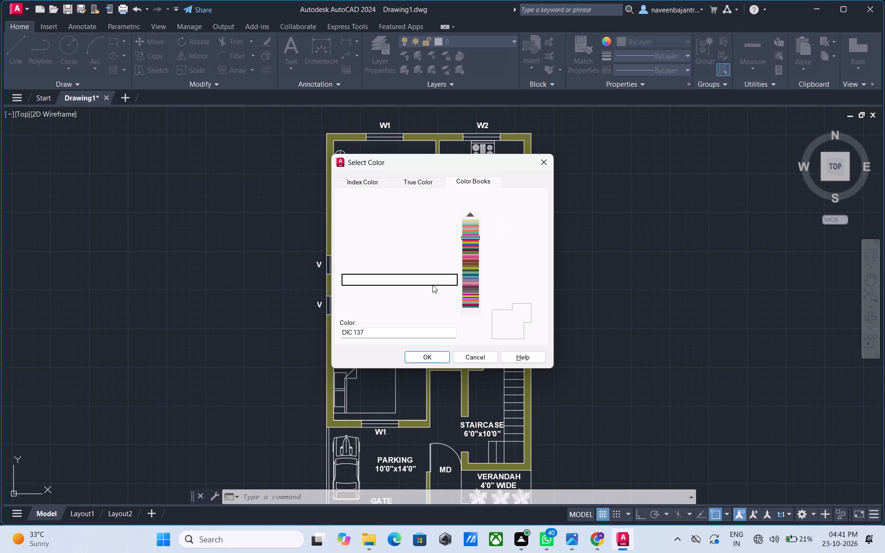
key("Down")
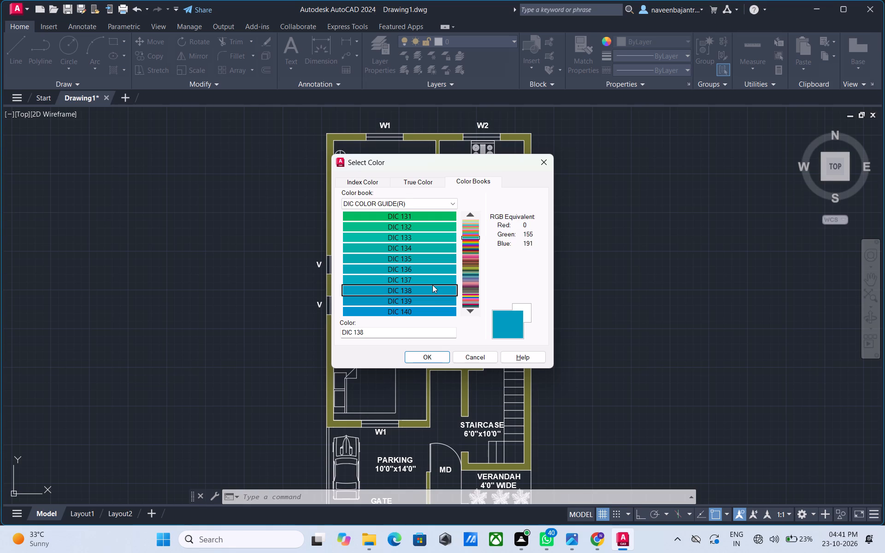
key("Down")
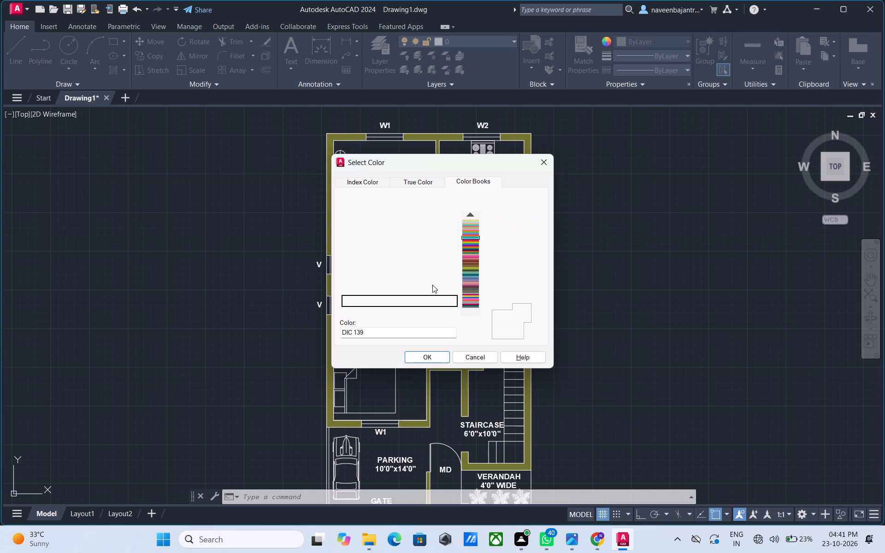
key("Down")
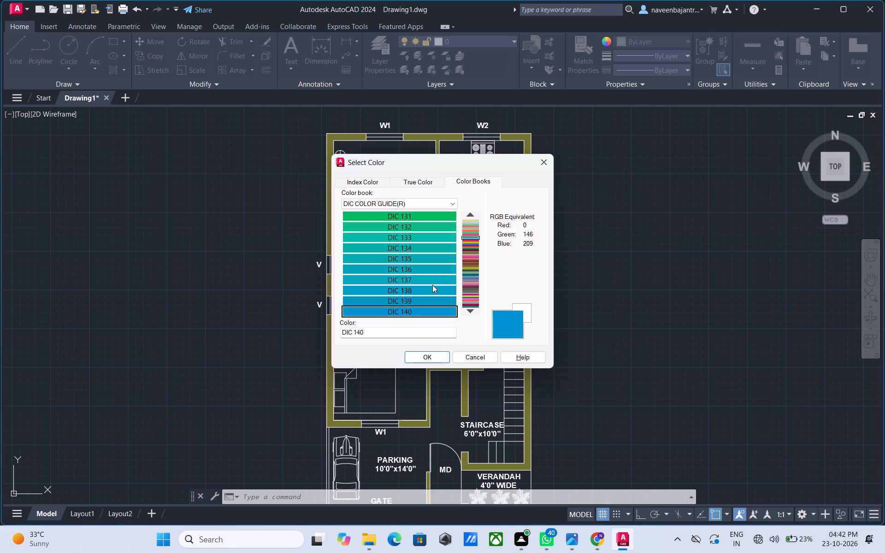
key("Down")
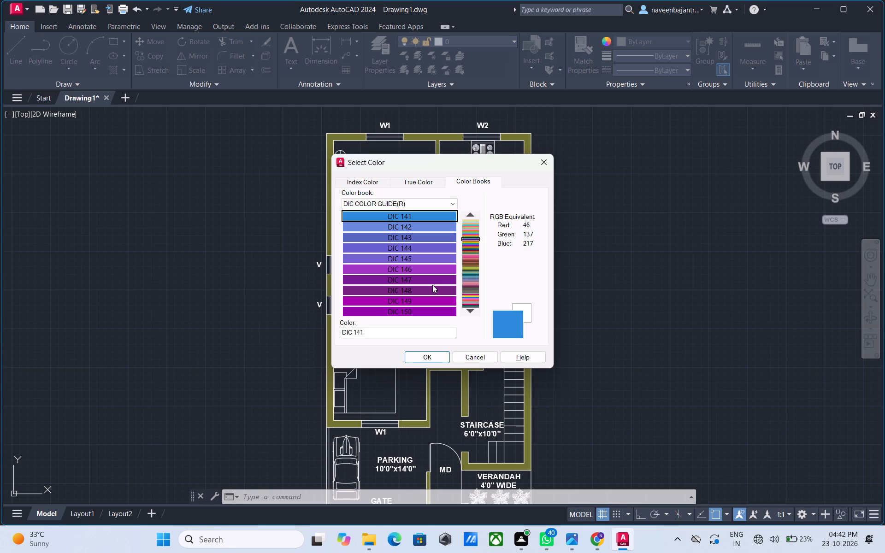
key("Down")
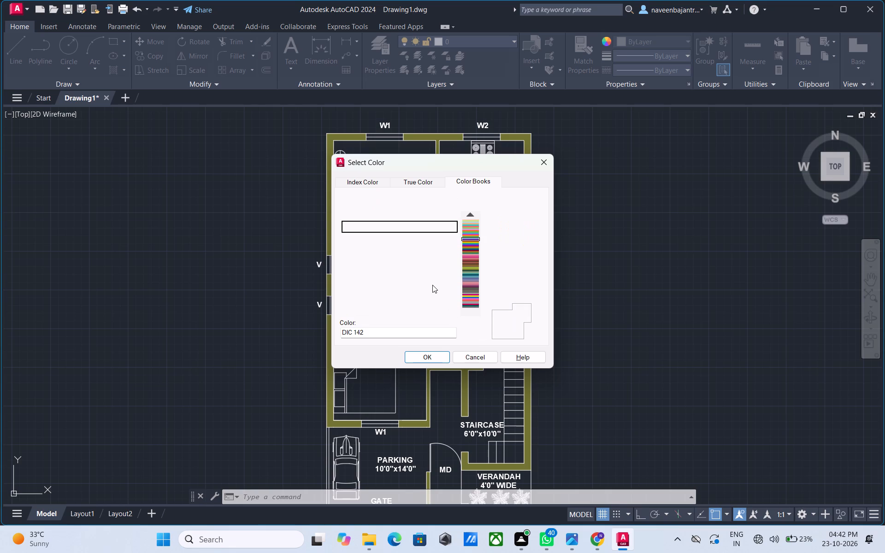
key("Down")
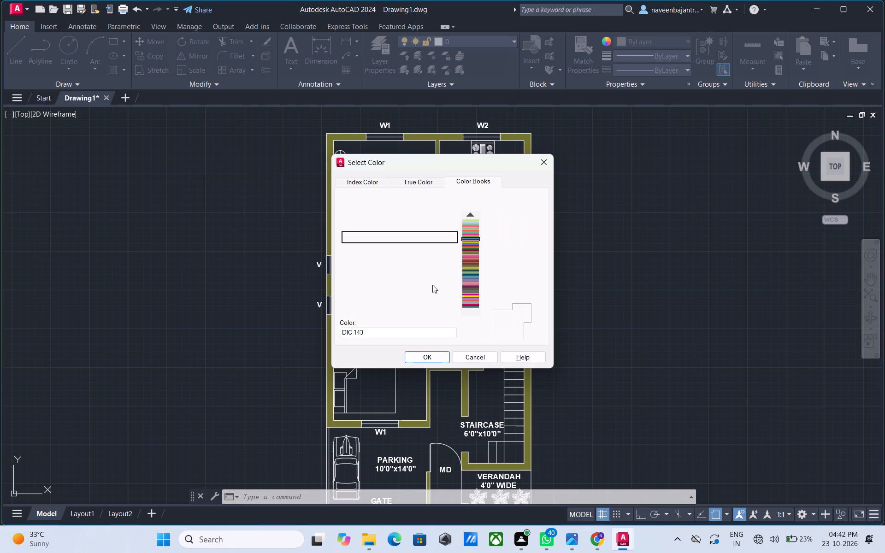
key("Down")
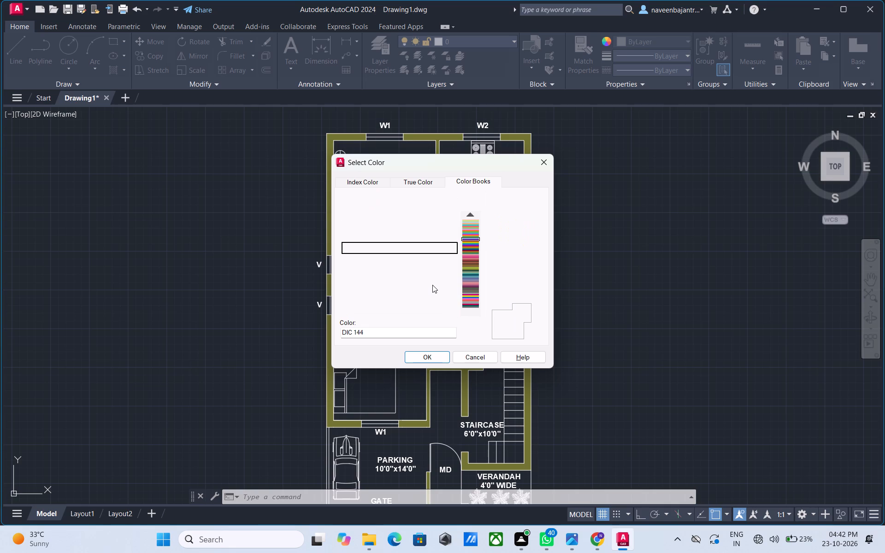
key("Down")
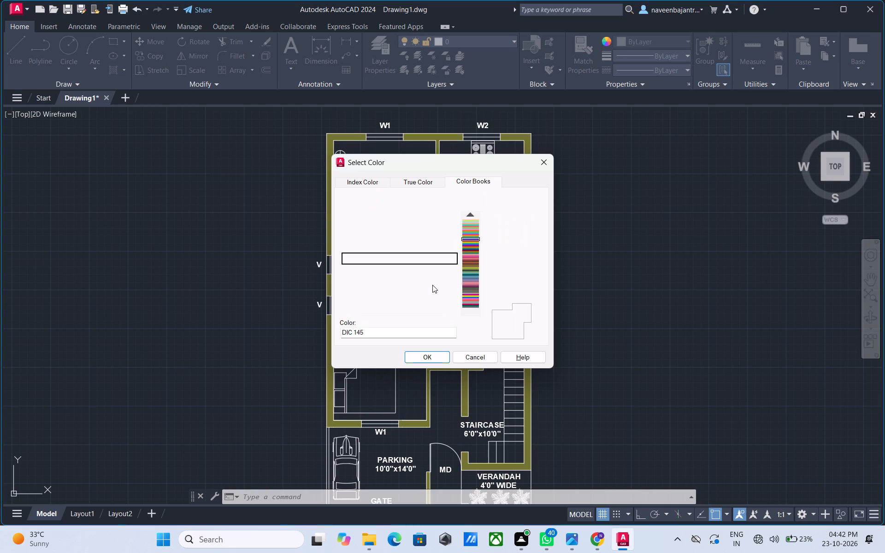
key("Down")
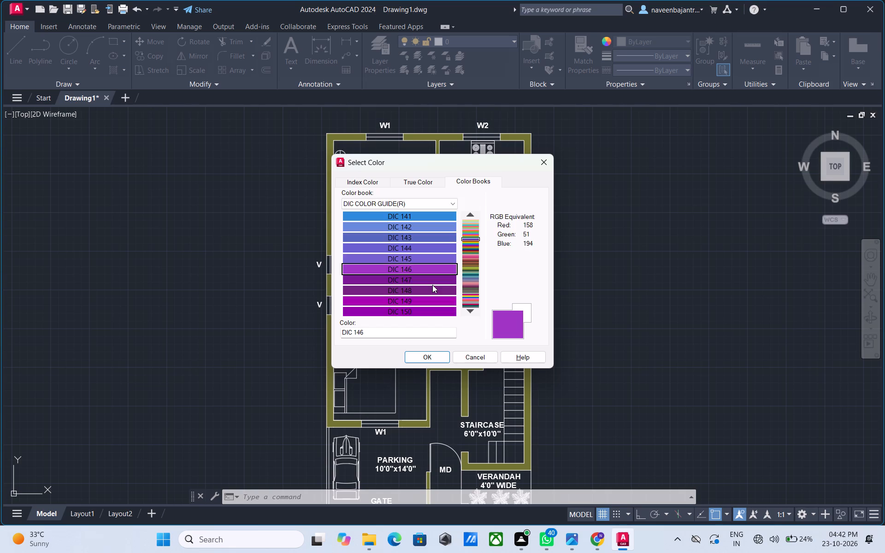
key("Down")
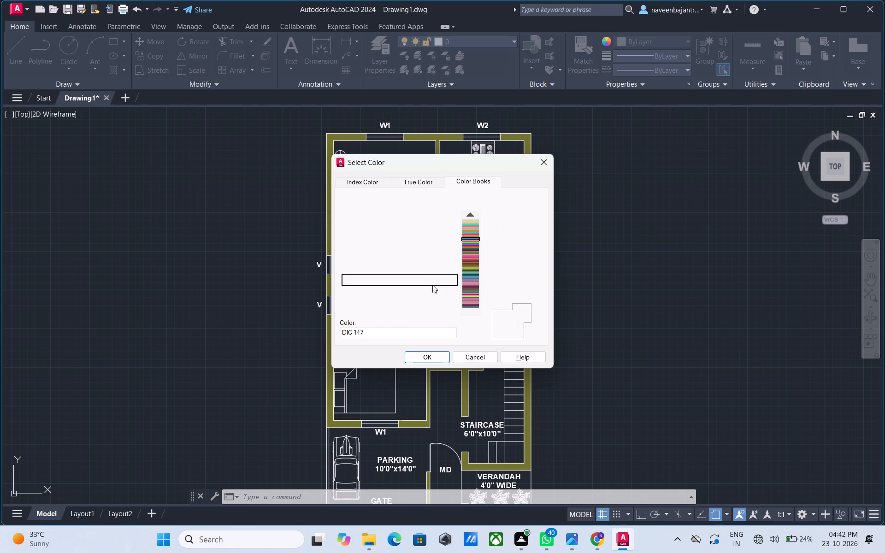
key("Down")
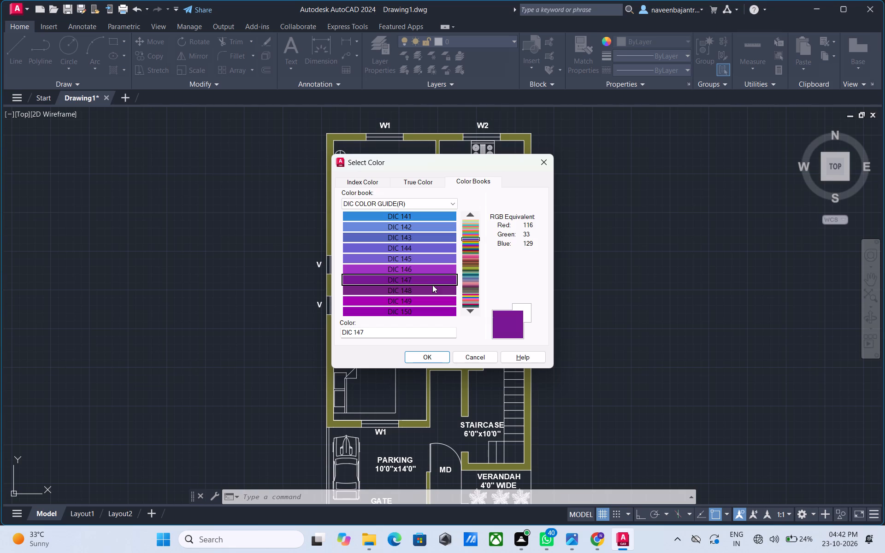
Browse the DIC COLOR GUIDE(R) color book's shades from DIC 148 through DIC 169 for a suitable object color.
key("Down")
key("Down")
key("Down")
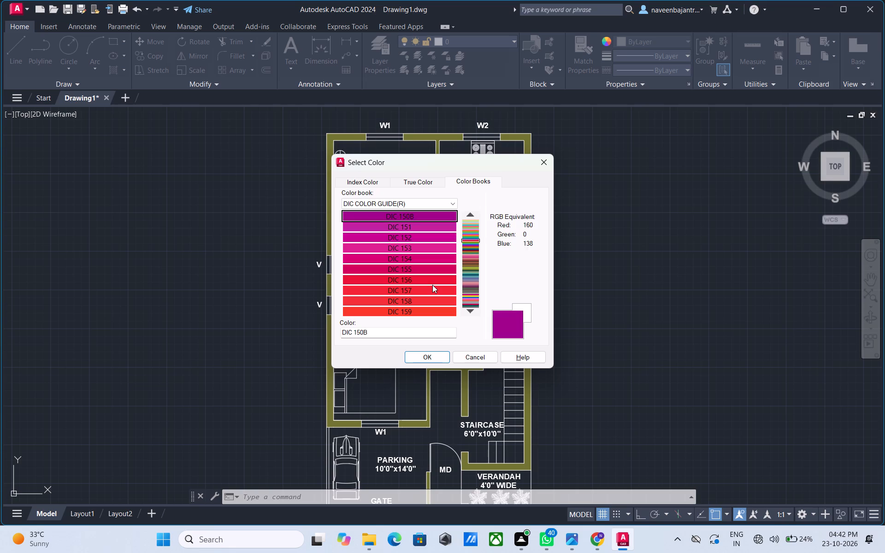
key("Down")
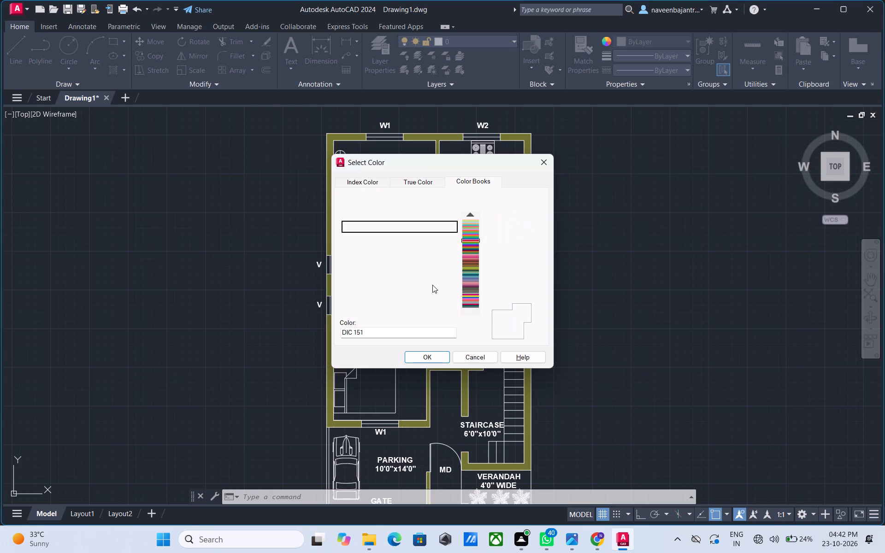
key("Down")
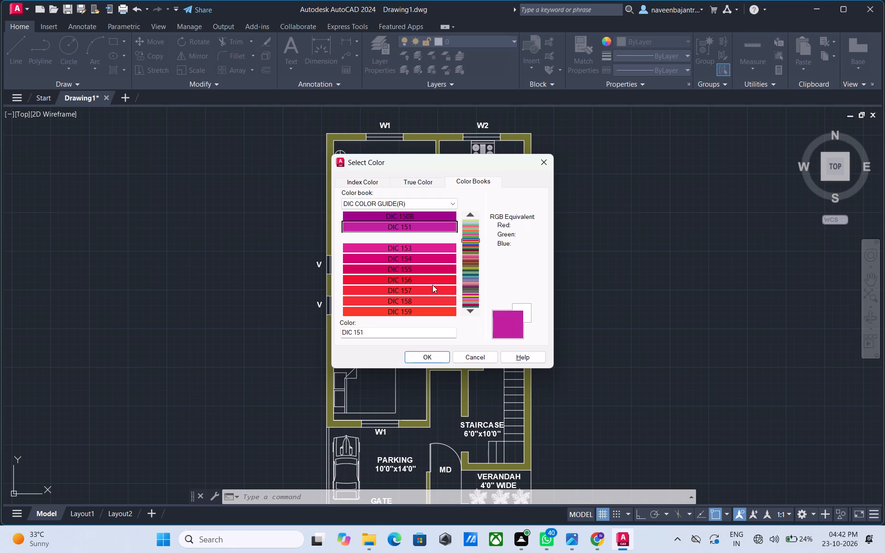
key("Down")
key("Down")
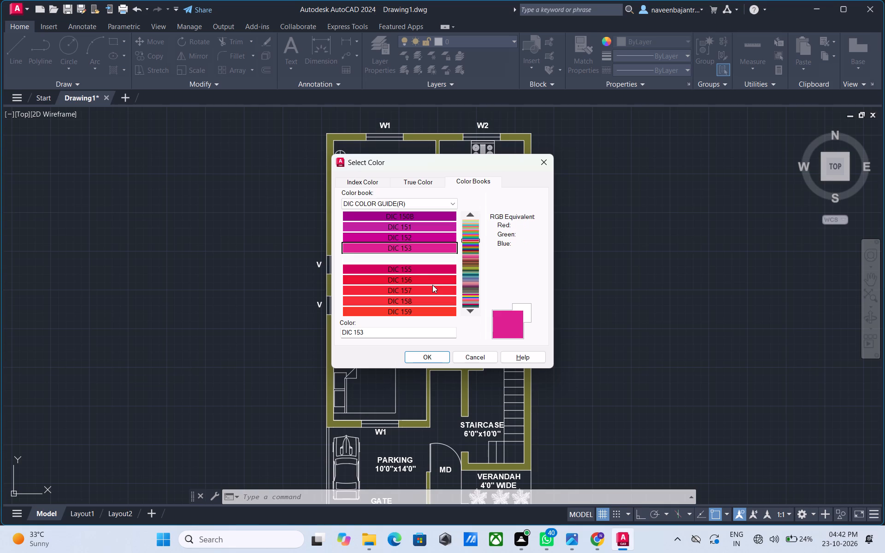
key("Down")
key("Down")
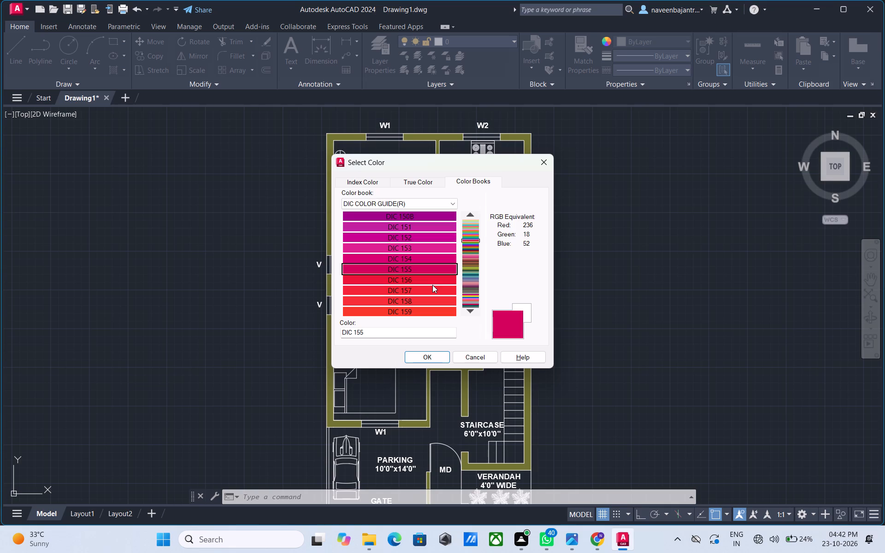
key("Down")
key("Down")
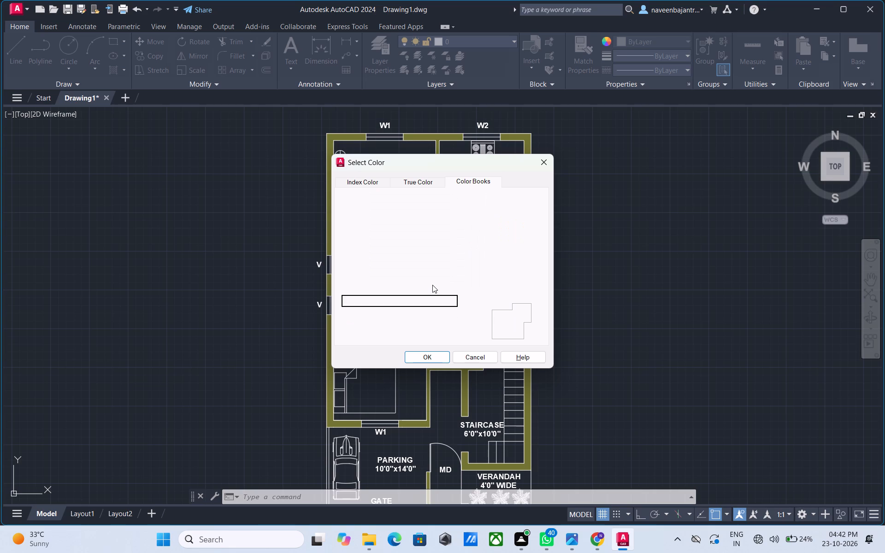
key("Down")
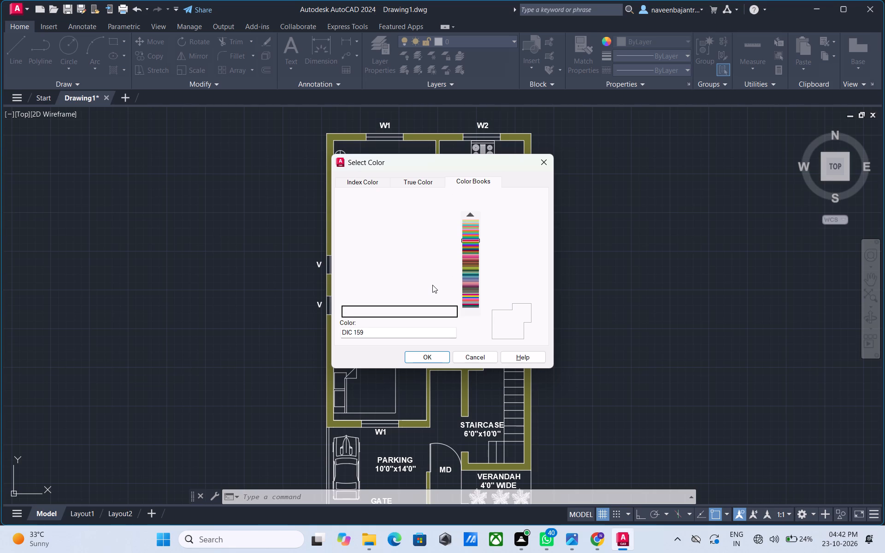
key("Down")
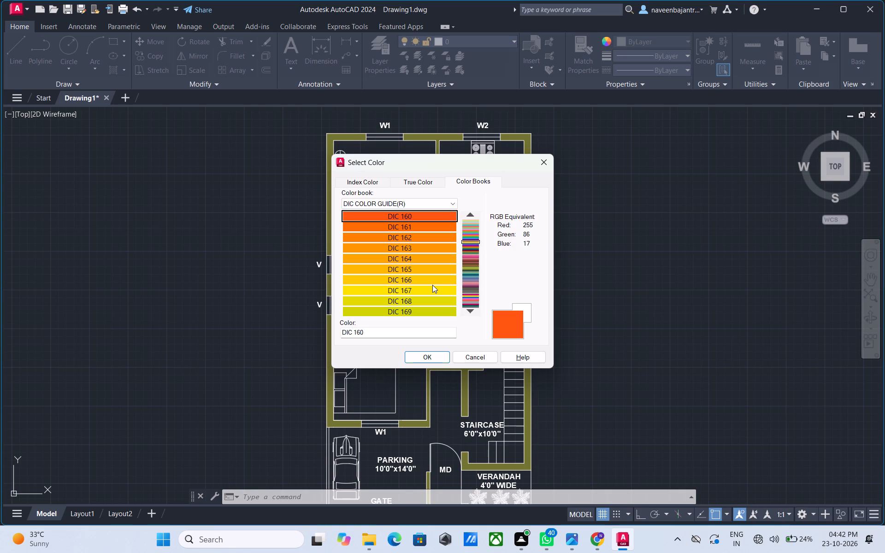
key("Down")
key("Down")
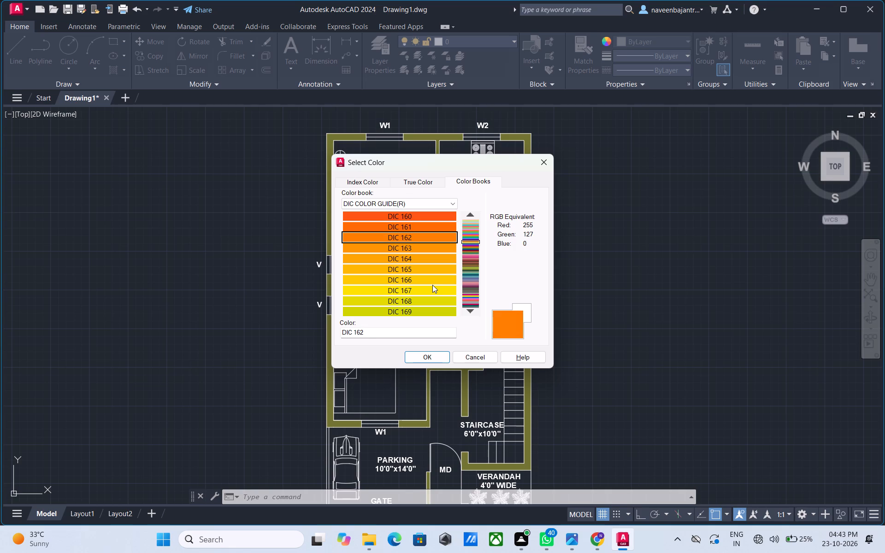
key("Down")
key("Down")
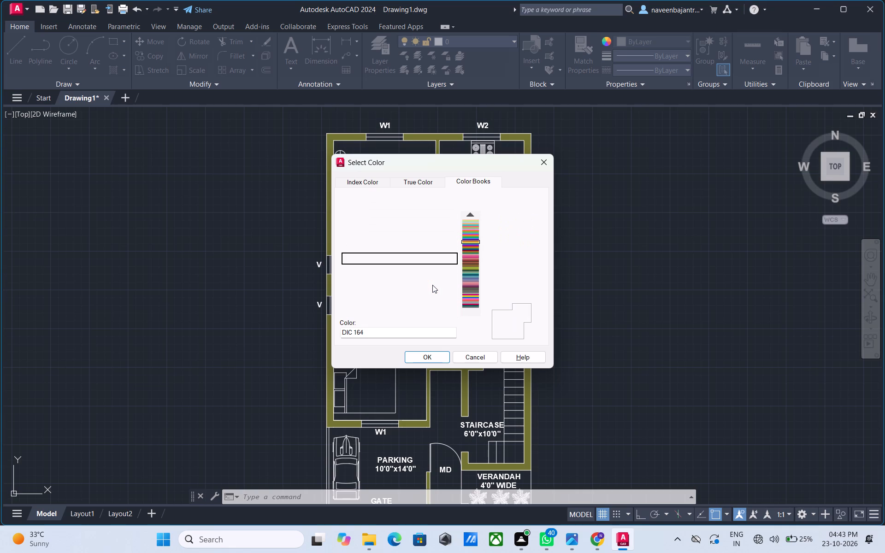
key("Down")
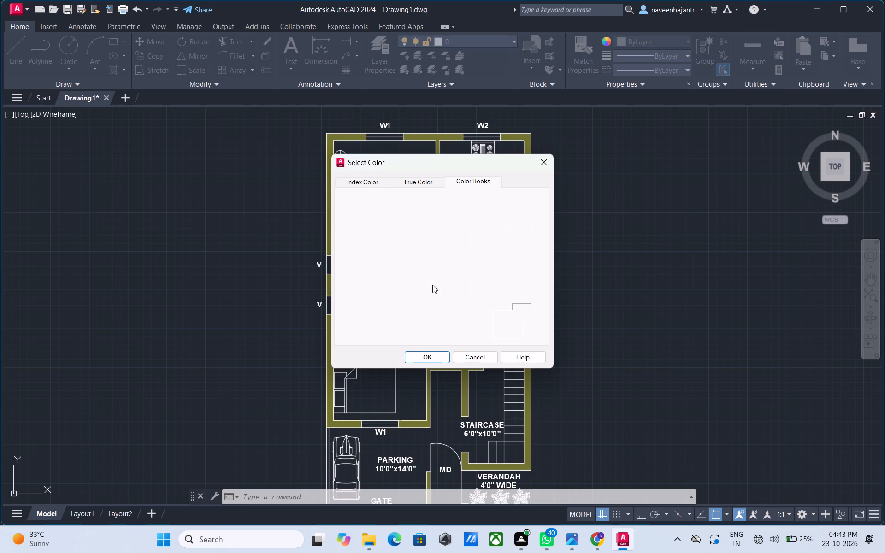
key("Down")
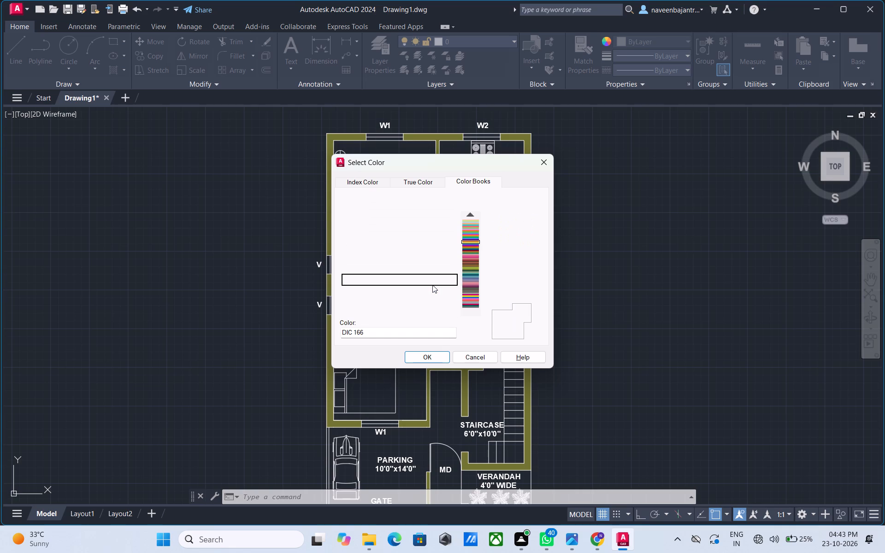
key("Down")
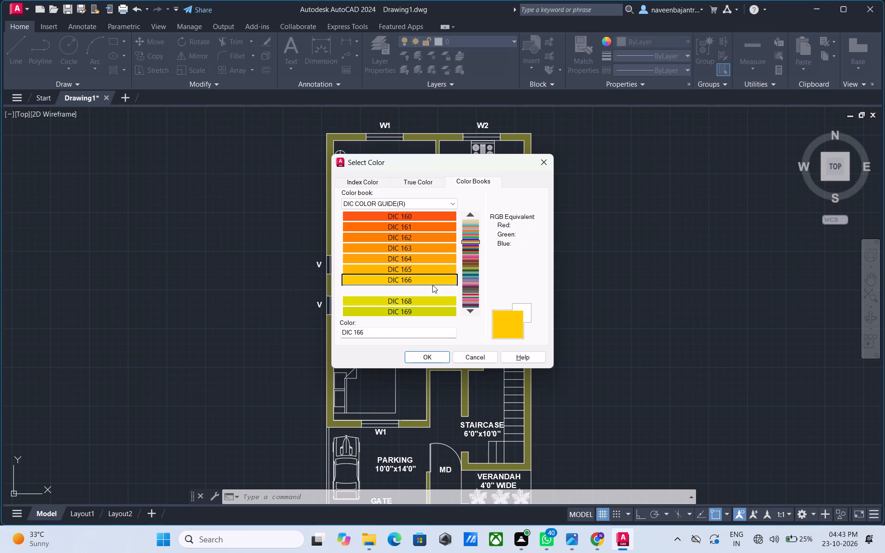
key("Down")
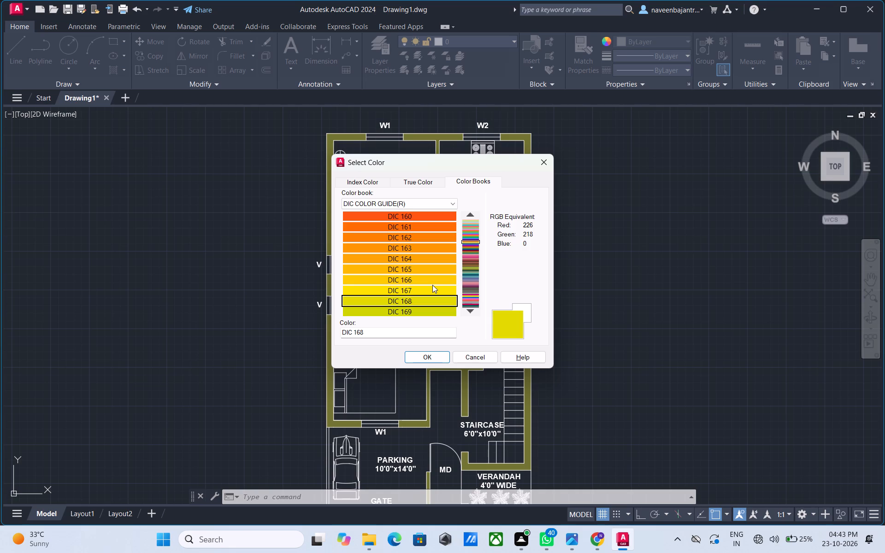
key("Down")
Browse the DIC COLOR GUIDE(R) color book's shades from DIC 170 through DIC 185 for a suitable object color.
key("Down")
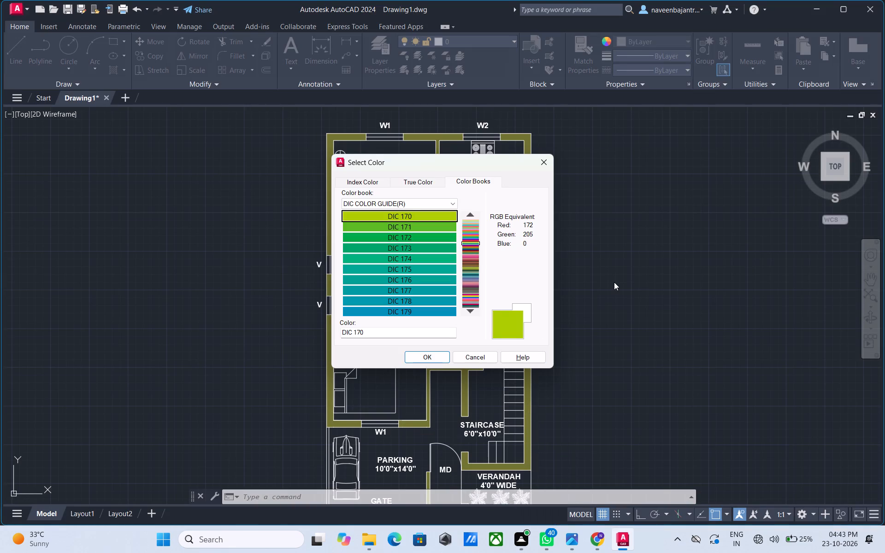
key("Down")
key("Down")
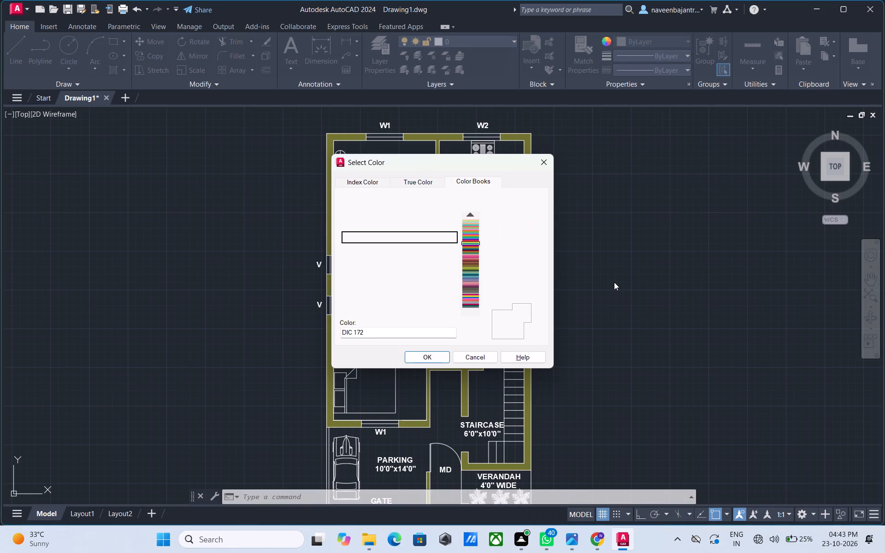
key("Down")
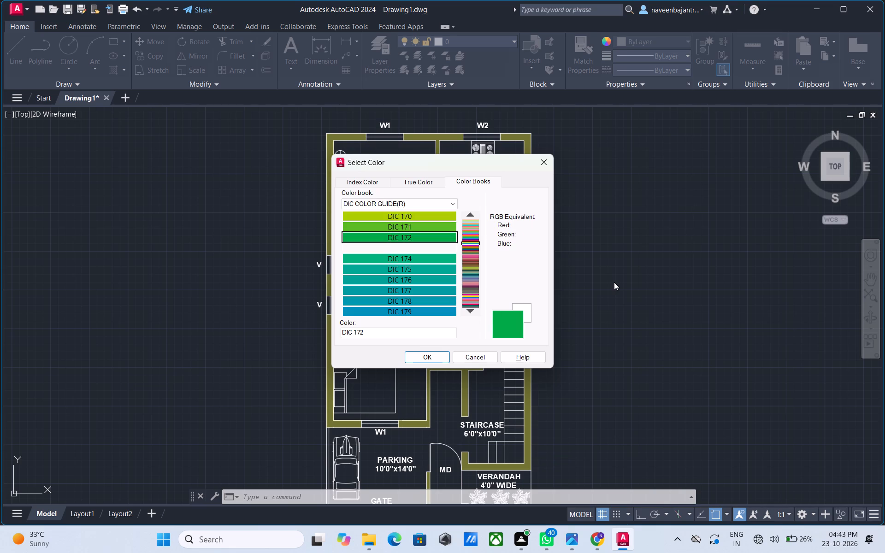
key("Down")
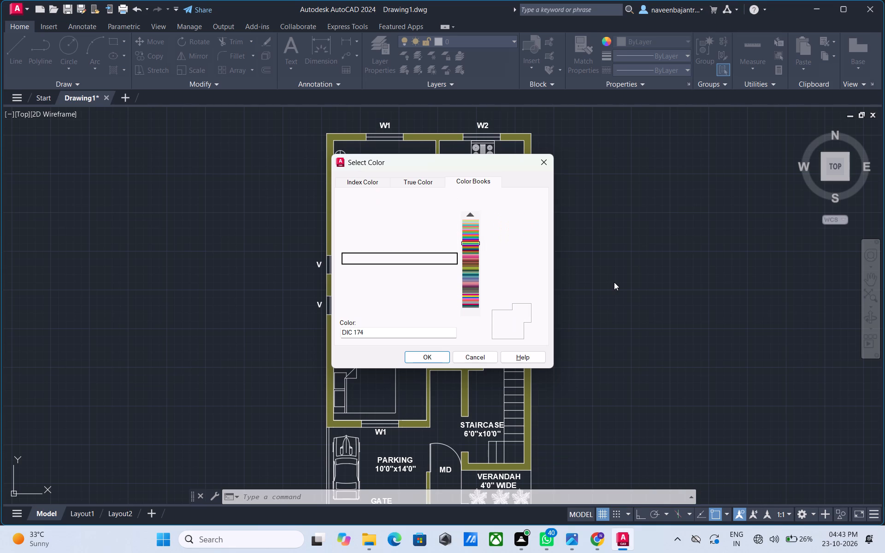
key("Down")
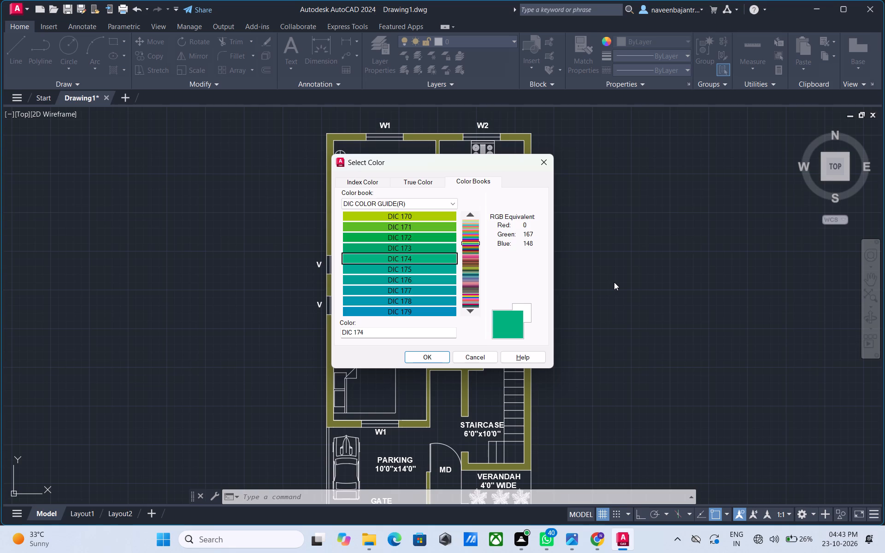
key("Down")
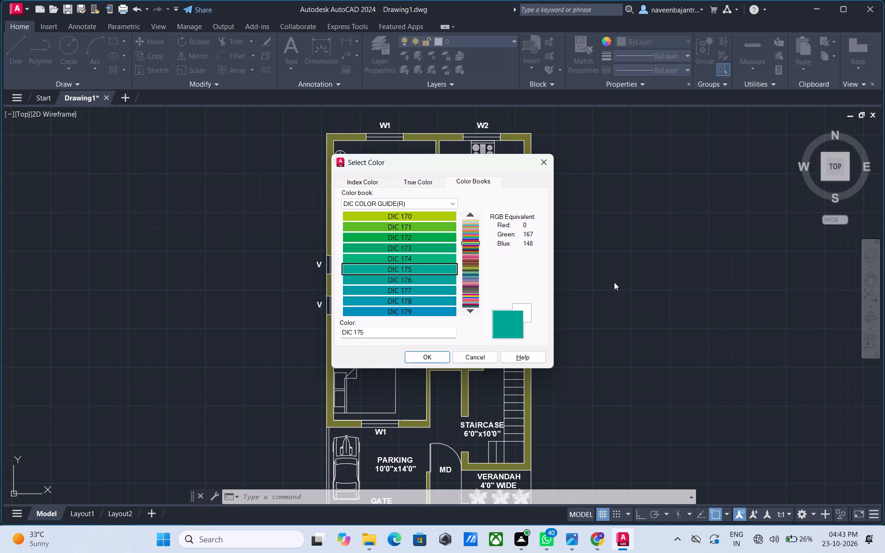
key("Down")
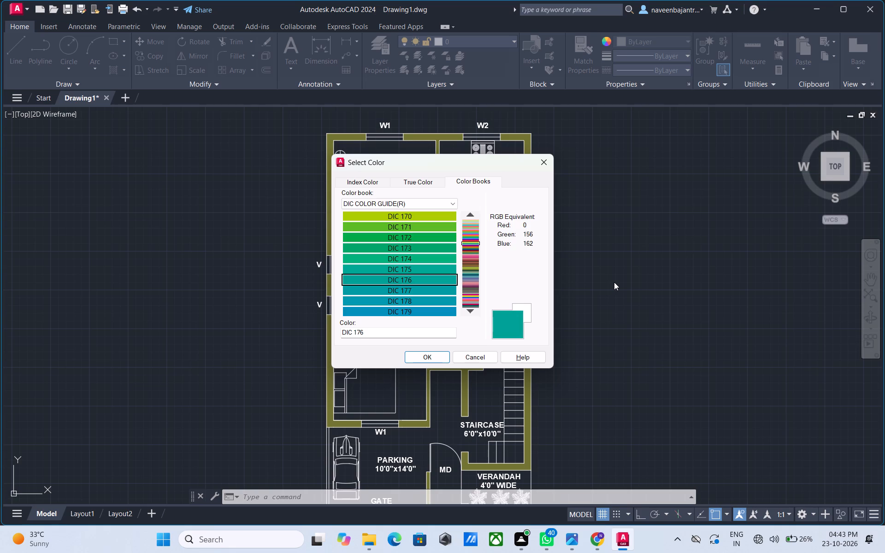
key("Down")
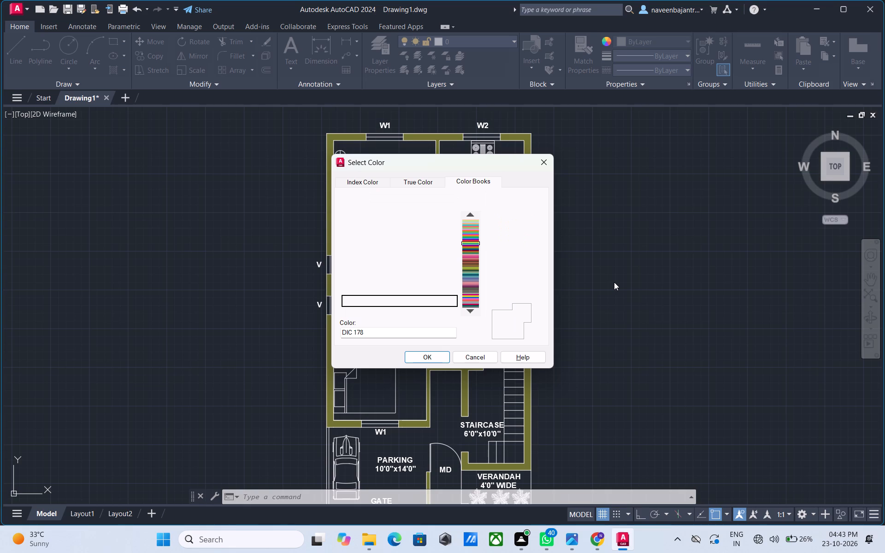
key("Down")
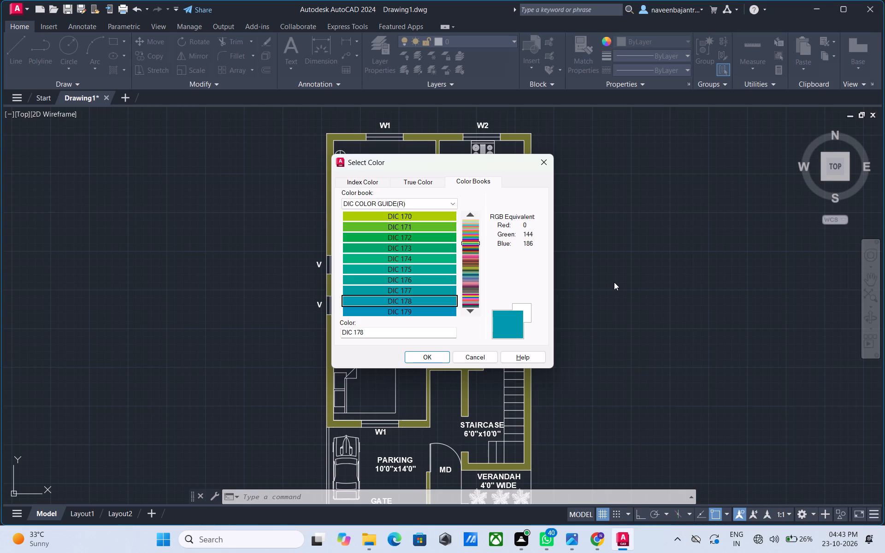
key("Down")
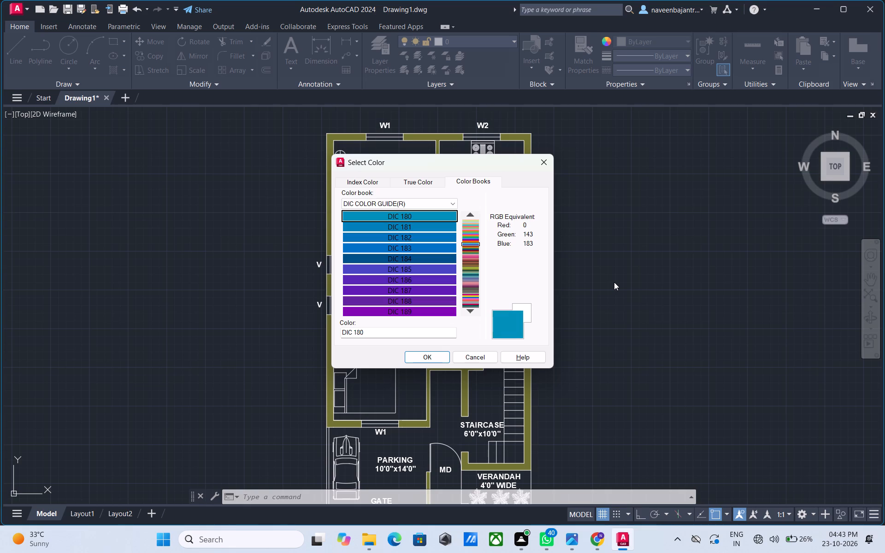
key("Down")
key("Down")
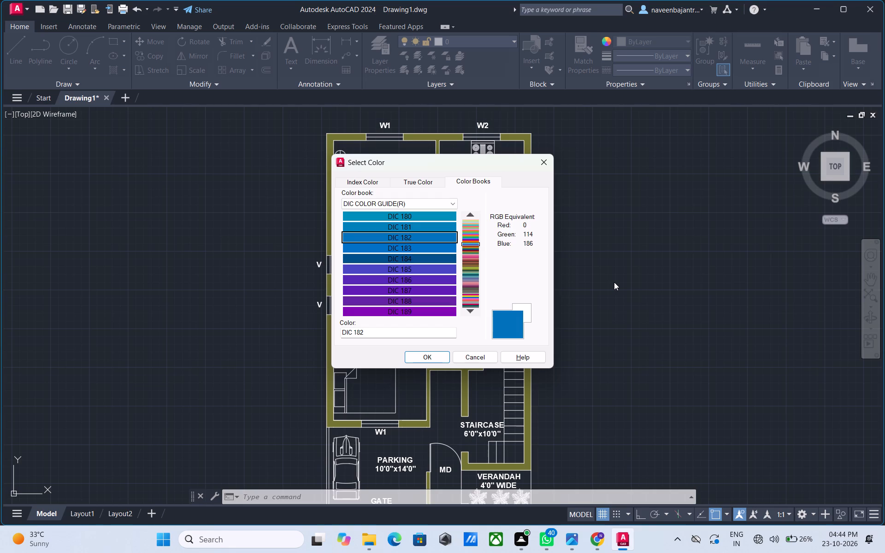
key("Down")
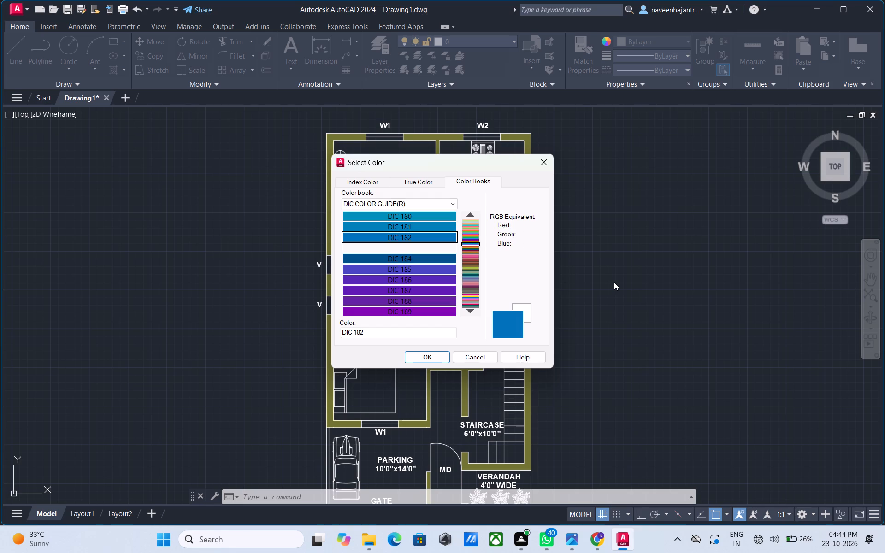
key("Down")
key("Down")
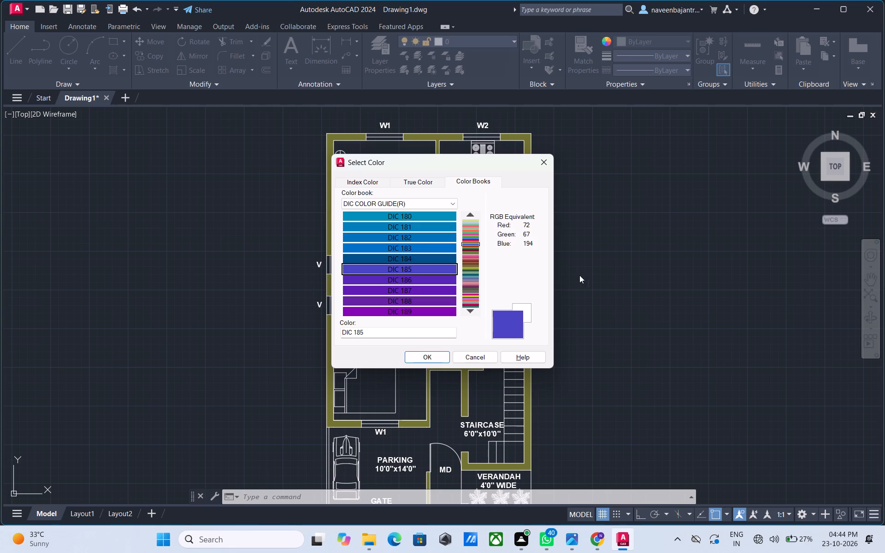
Set the current object color to DIC 224 from the DIC COLOR GUIDE(R) color book.
left_click(473, 262)
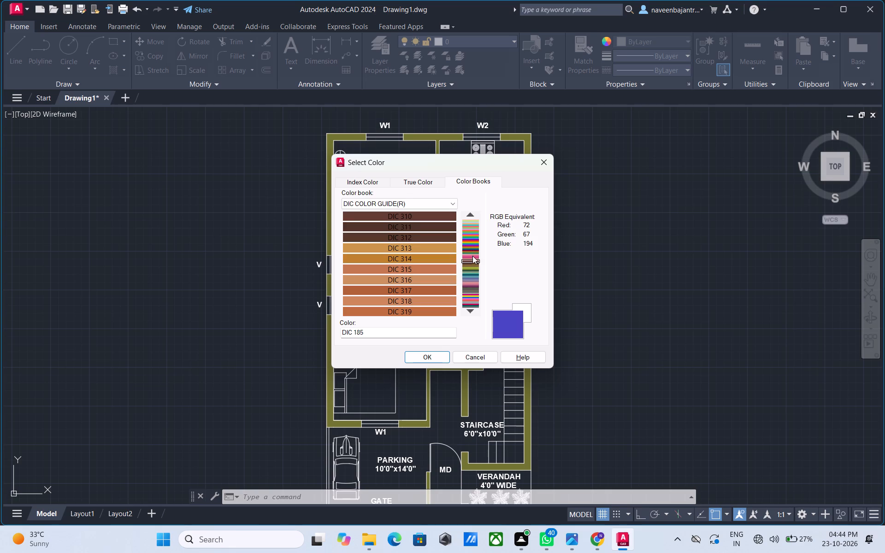
left_click(475, 248)
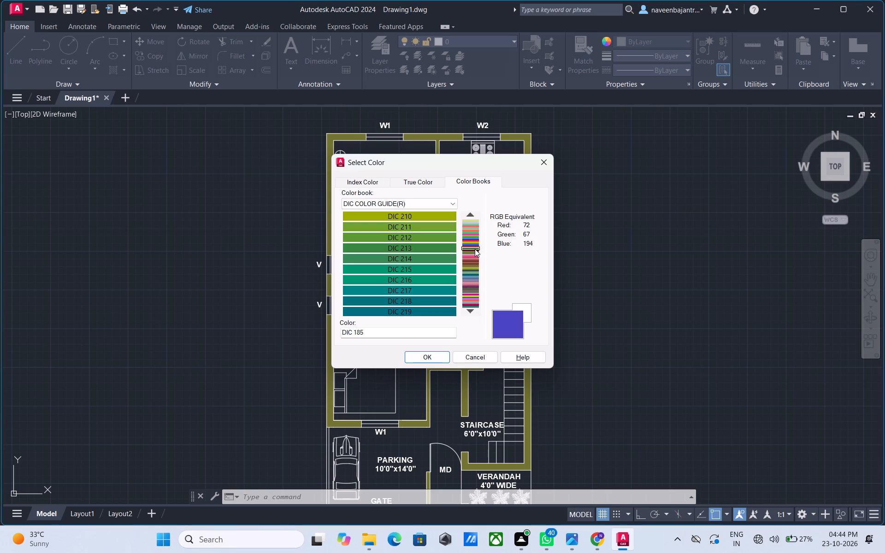
left_click(474, 249)
left_click(432, 258)
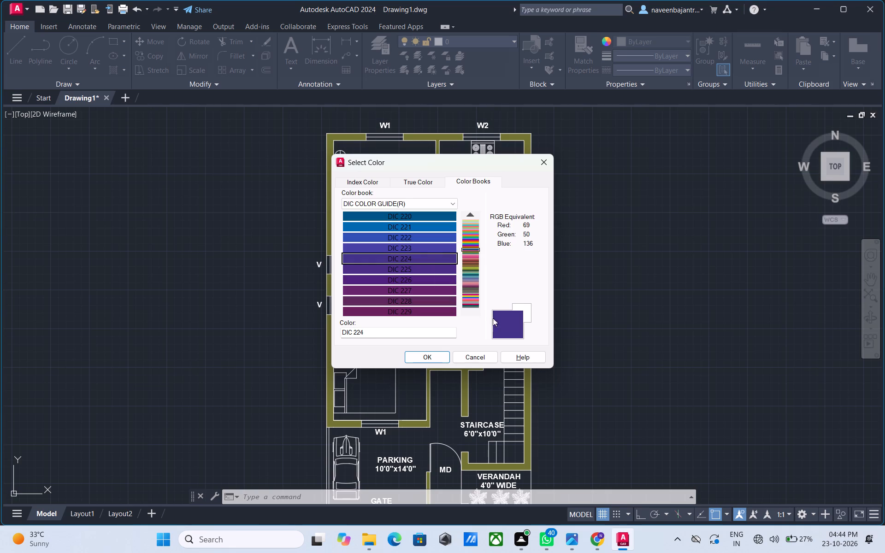
left_click(441, 356)
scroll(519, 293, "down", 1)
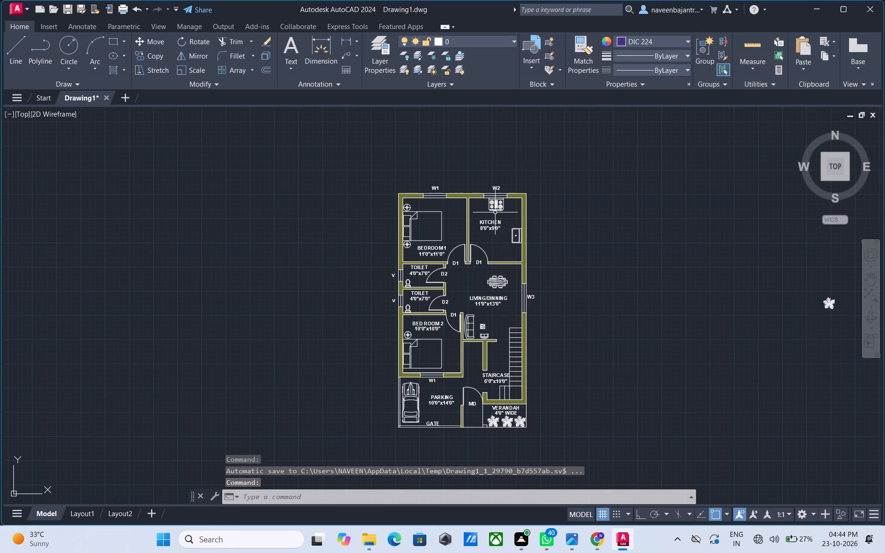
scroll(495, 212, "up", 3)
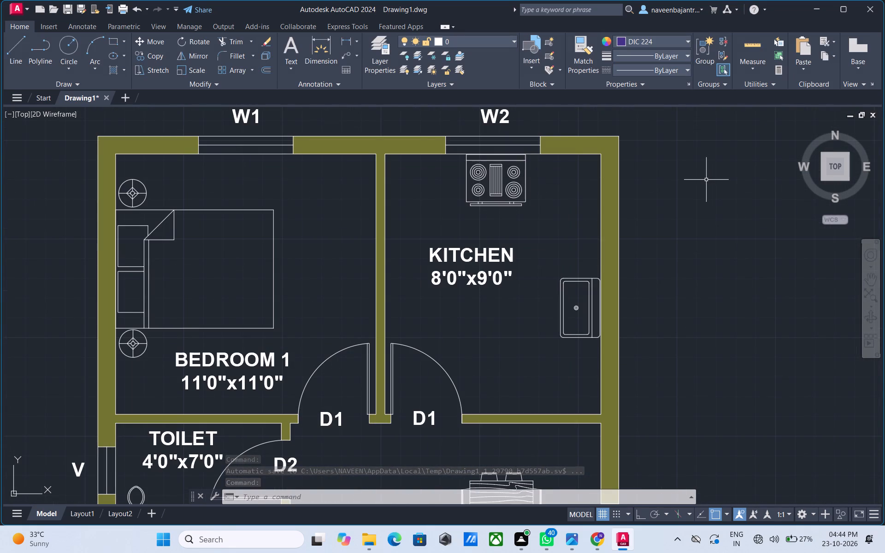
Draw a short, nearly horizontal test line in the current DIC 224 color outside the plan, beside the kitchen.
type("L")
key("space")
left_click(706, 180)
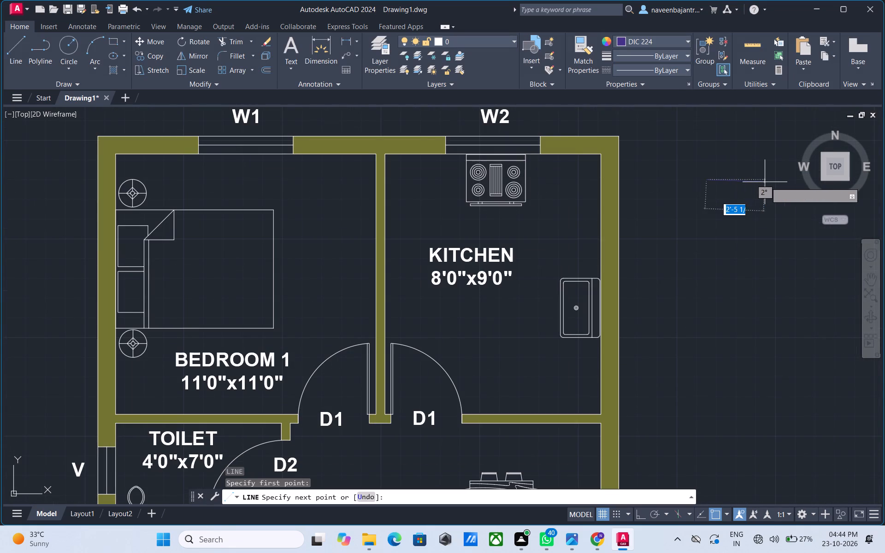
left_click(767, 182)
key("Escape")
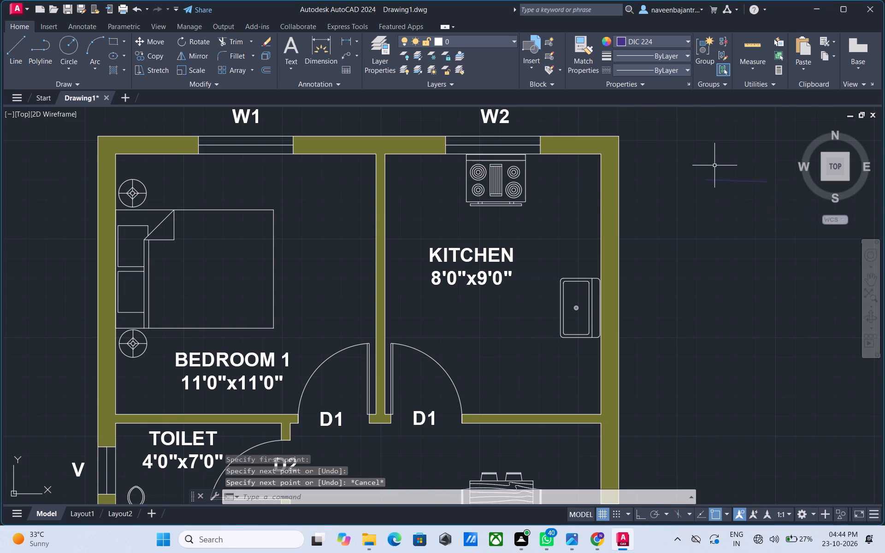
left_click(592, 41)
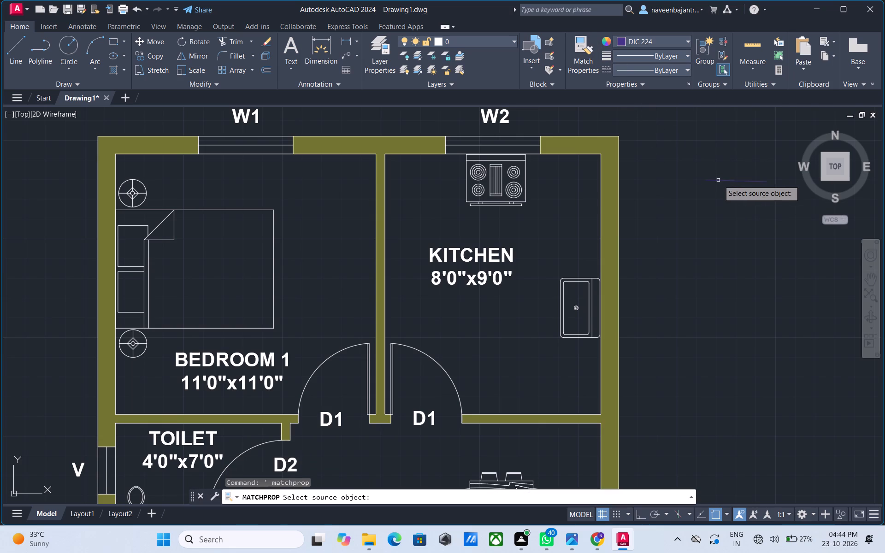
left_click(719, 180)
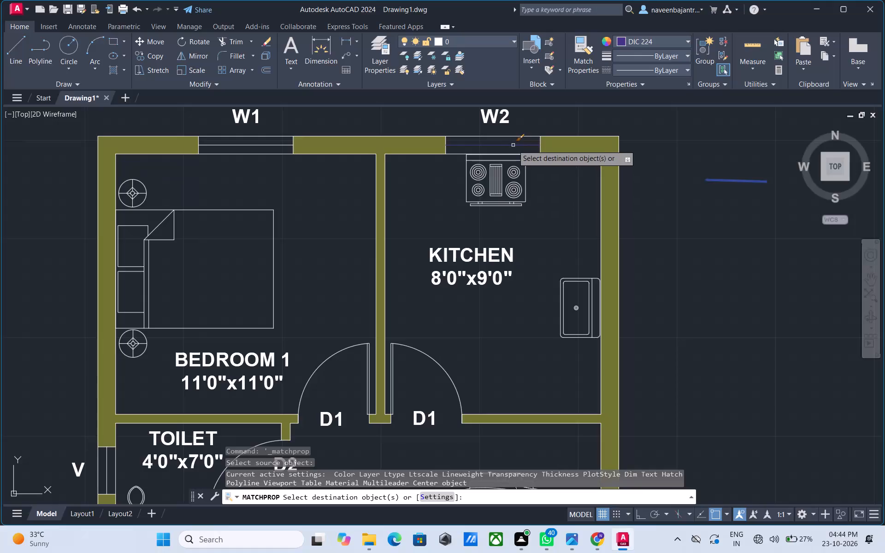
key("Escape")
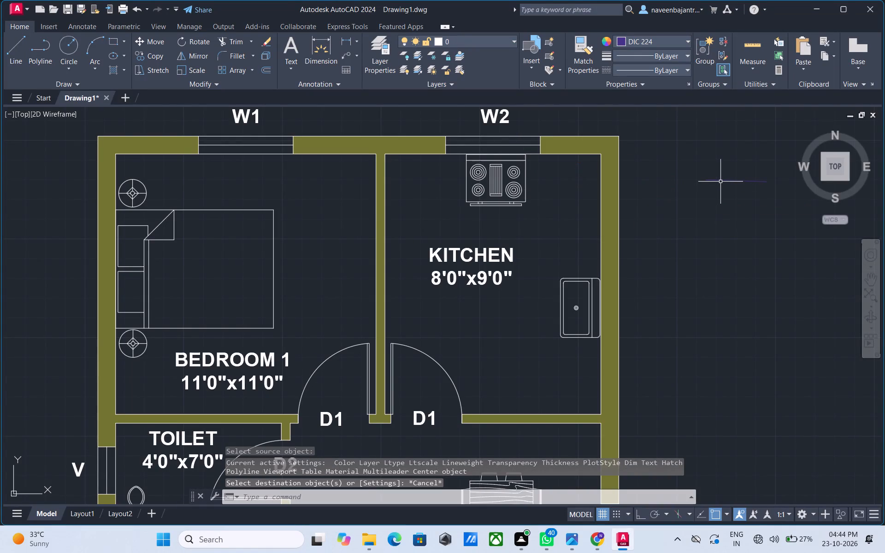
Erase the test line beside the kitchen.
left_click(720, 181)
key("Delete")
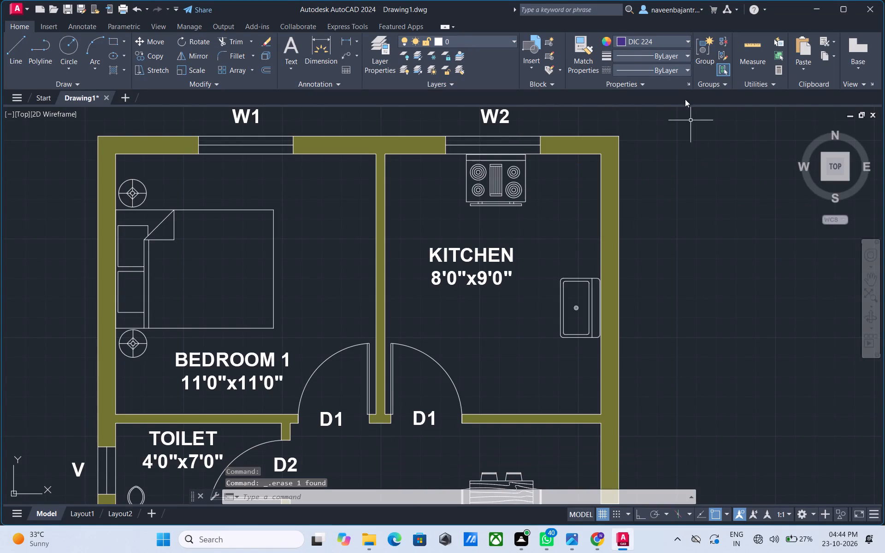
Set the current object color to ByLayer.
left_click(619, 36)
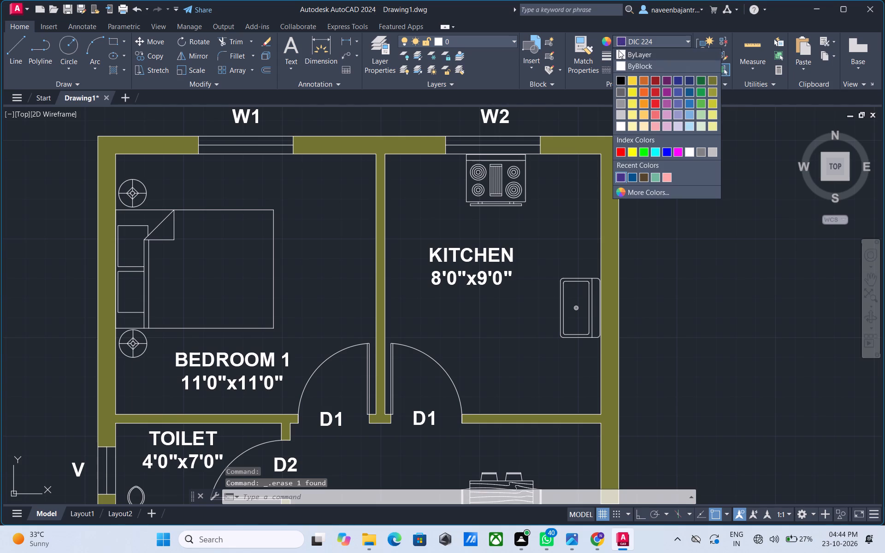
left_click(619, 53)
Fill the beds in Bedroom 1 and Bed Room 2 with a Solid hatch in color 0,0,0.
scroll(610, 117, "down", 2)
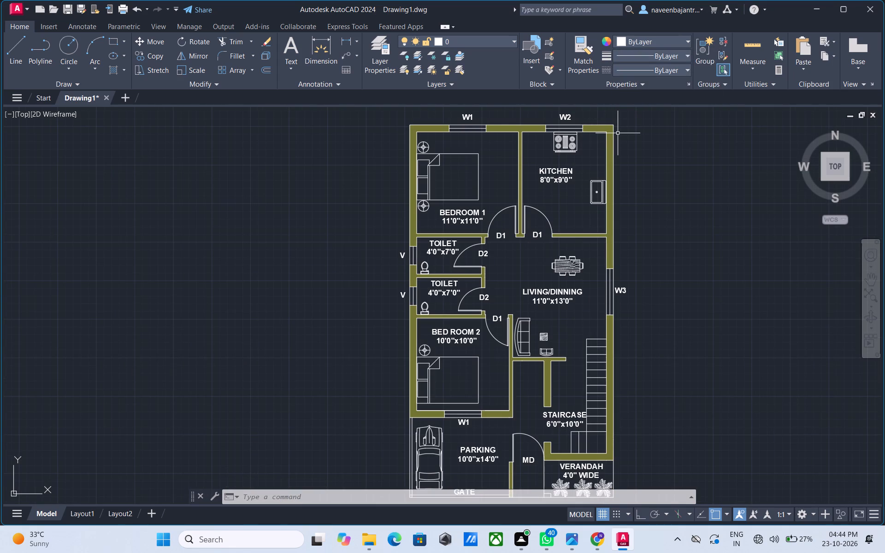
scroll(618, 133, "down", 1)
middle_click_drag(679, 166, 668, 171)
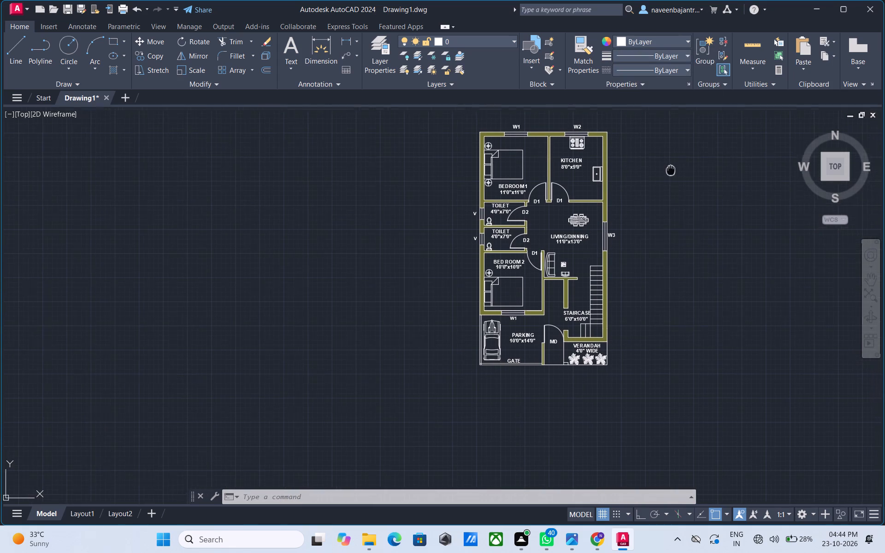
middle_click_drag(668, 171, 535, 197)
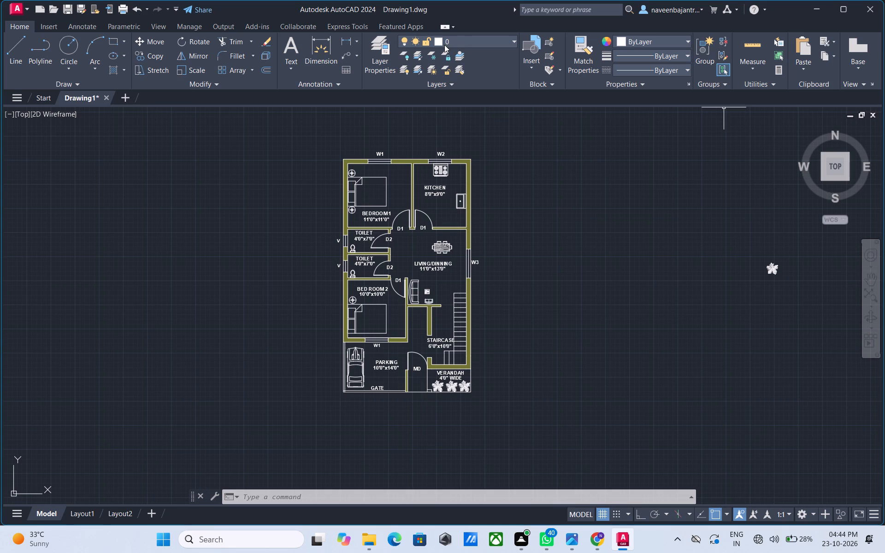
left_click(112, 67)
left_click(117, 54)
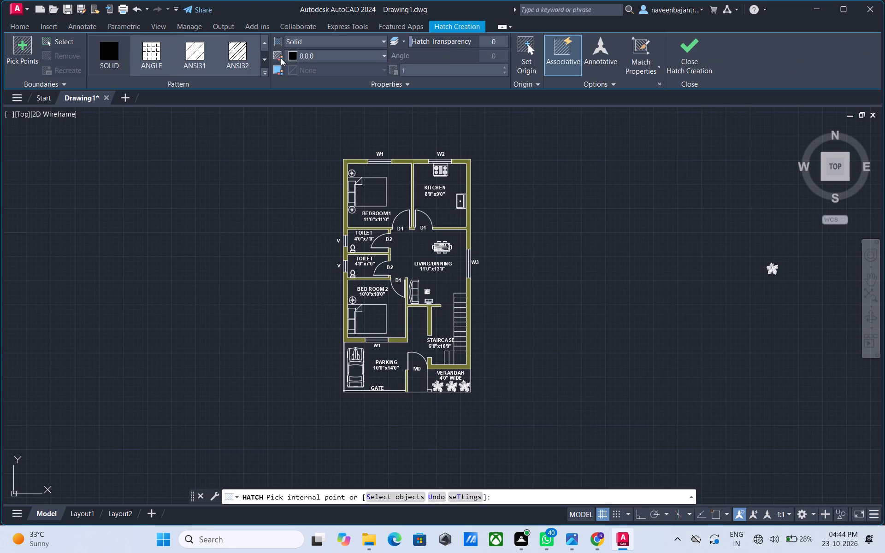
left_click(288, 57)
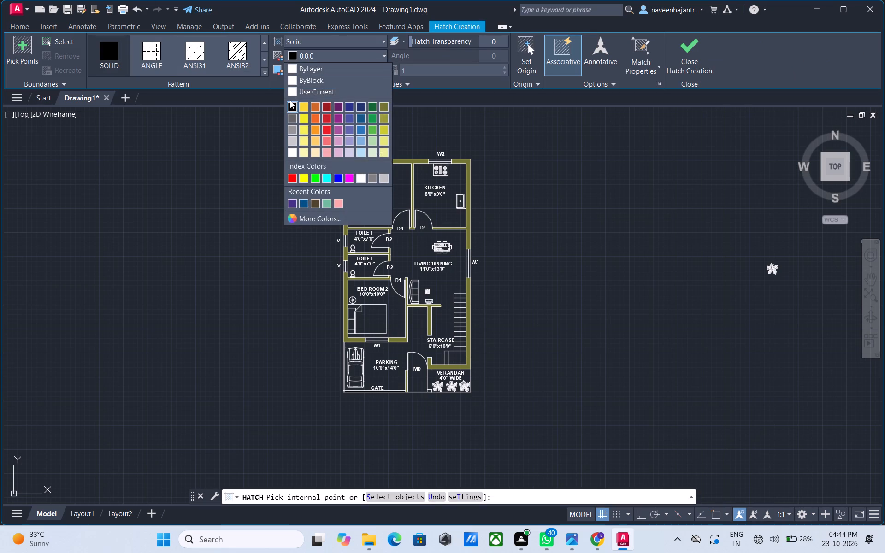
left_click(290, 103)
left_click(374, 191)
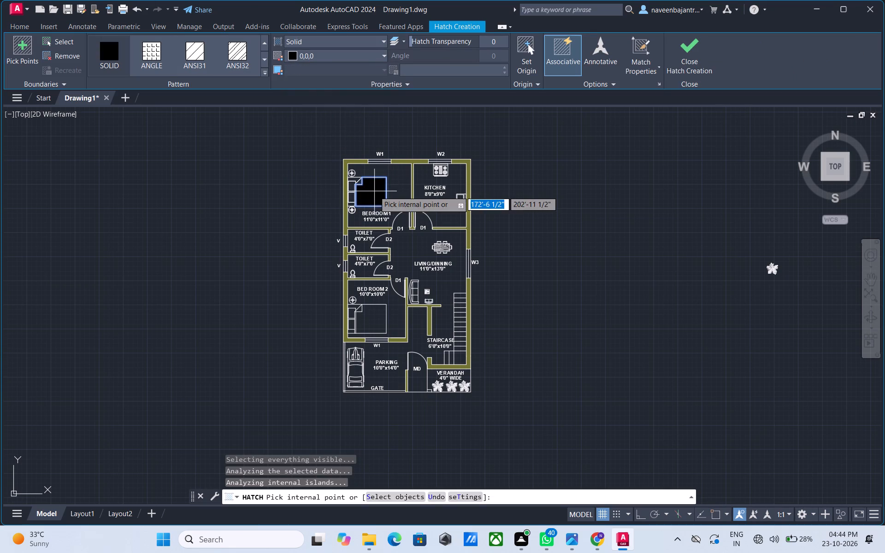
left_click(375, 315)
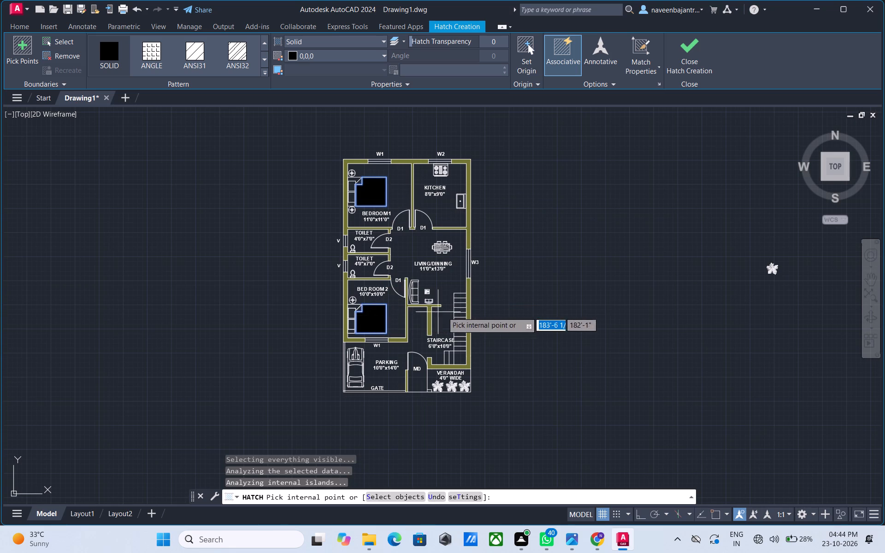
key("Escape")
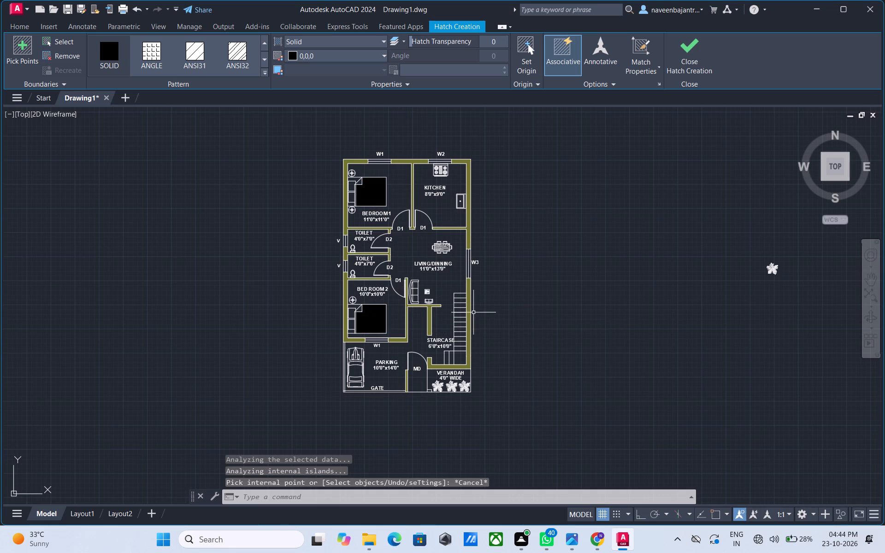
Erase the stray plant symbol lying outside the floor plan.
scroll(473, 312, "up", 1)
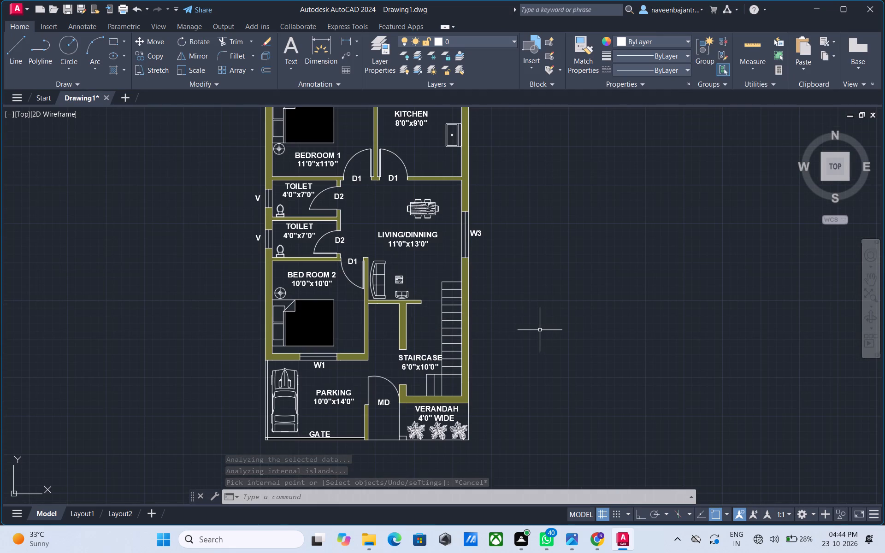
scroll(525, 306, "down", 1)
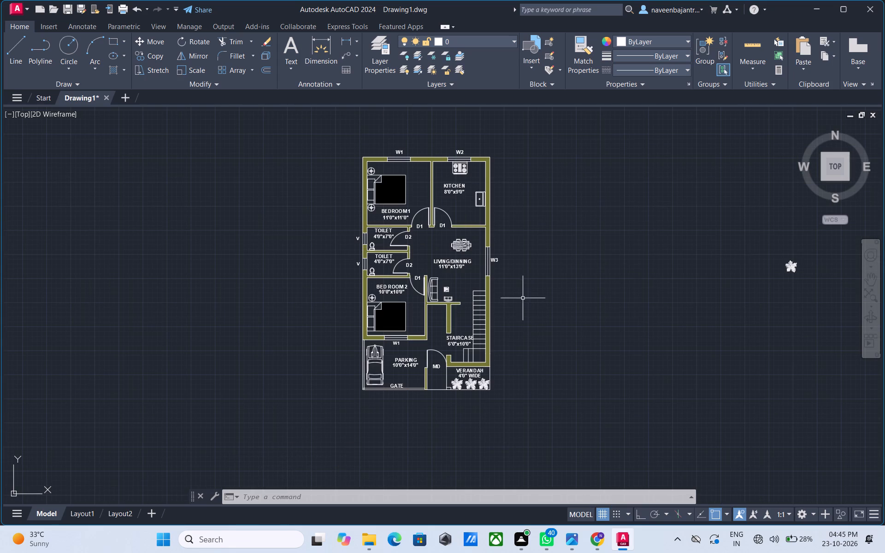
middle_click_drag(522, 305, 488, 274)
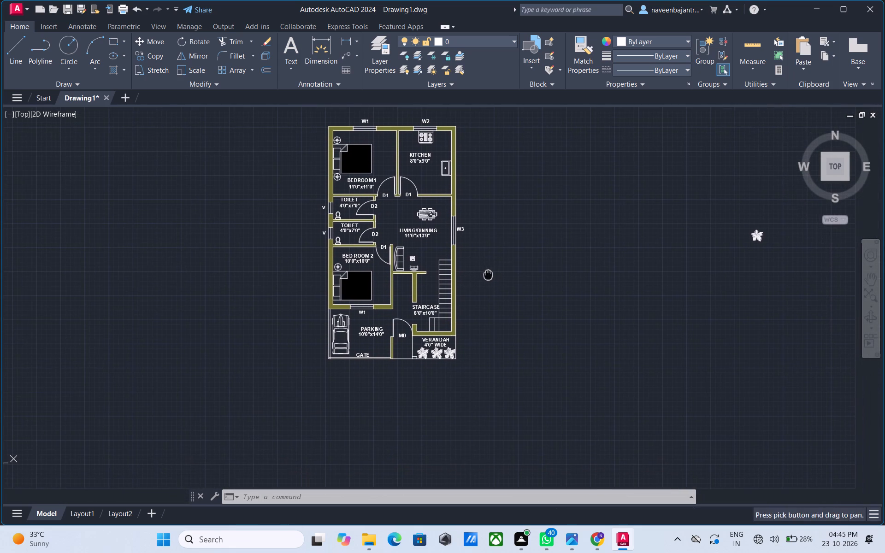
left_click(754, 237)
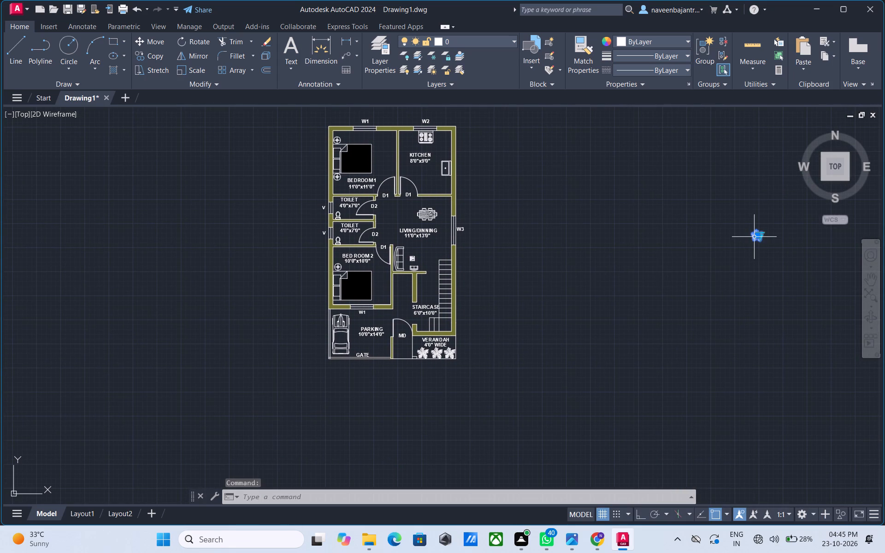
key("Delete")
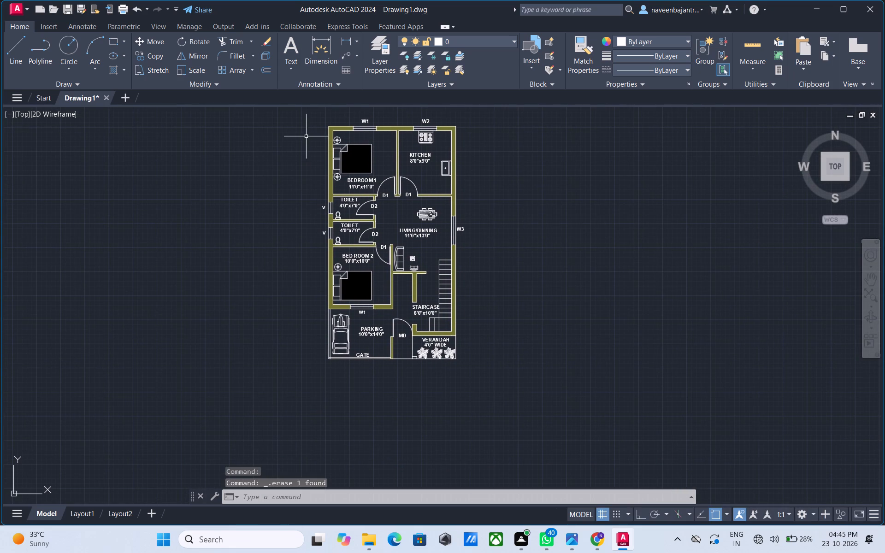
Dimension the building's overall width between the top outer corners, placing the dimension line above the W1 and W2 labels.
scroll(306, 134, "up", 1)
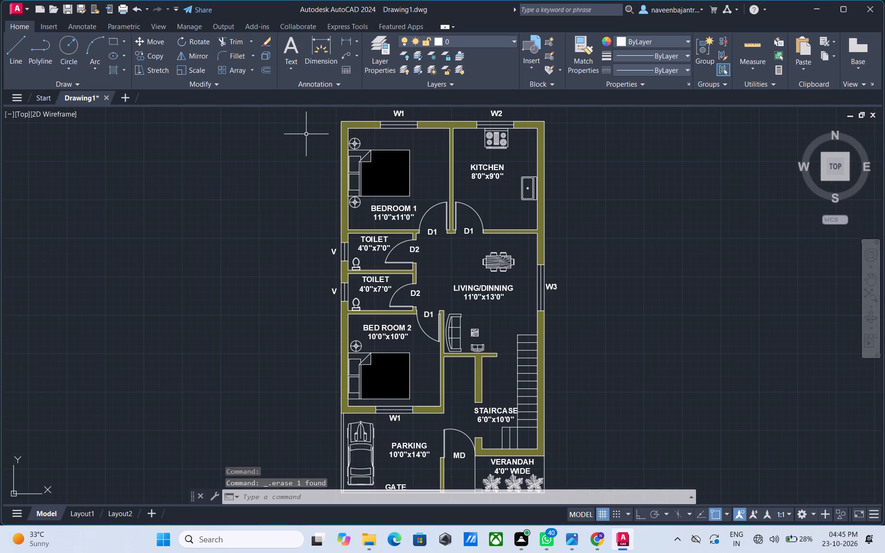
scroll(306, 134, "down", 1)
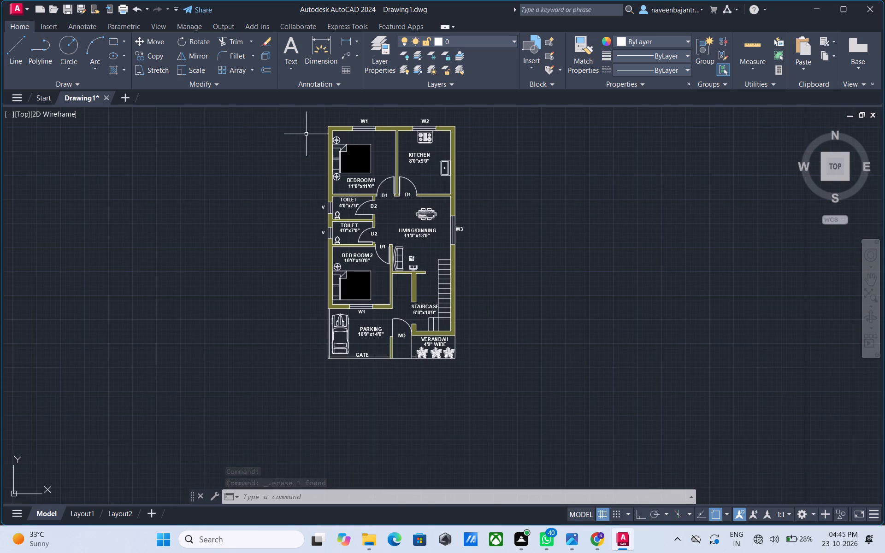
left_click(307, 49)
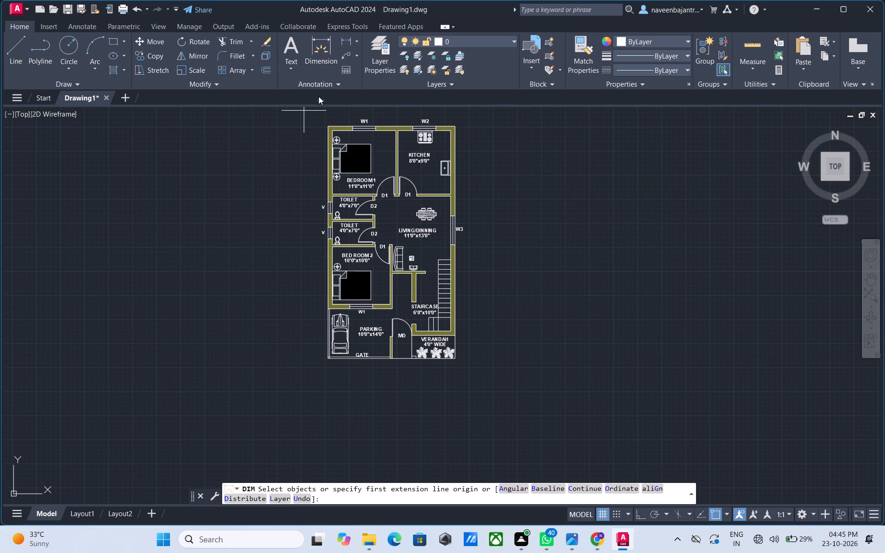
scroll(356, 99, "up", 3)
scroll(383, 114, "down", 1)
middle_click_drag(383, 115, 383, 153)
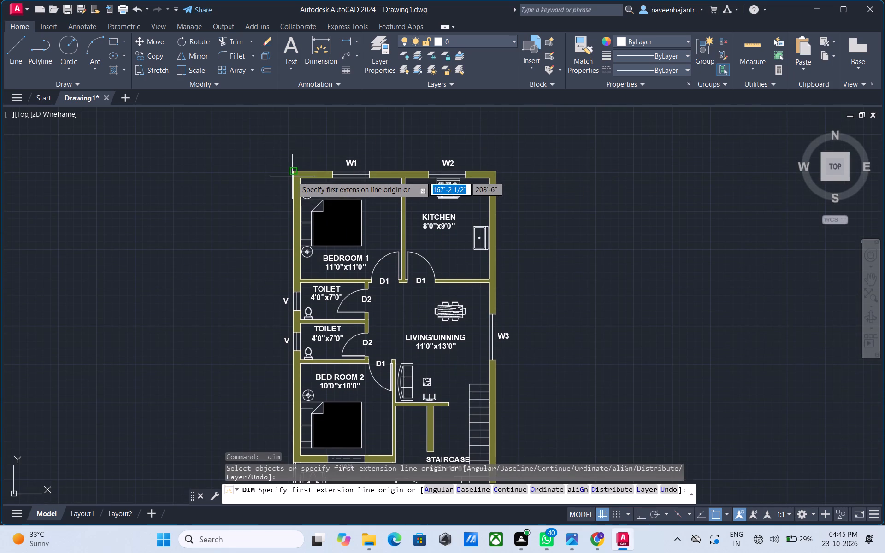
left_click(293, 174)
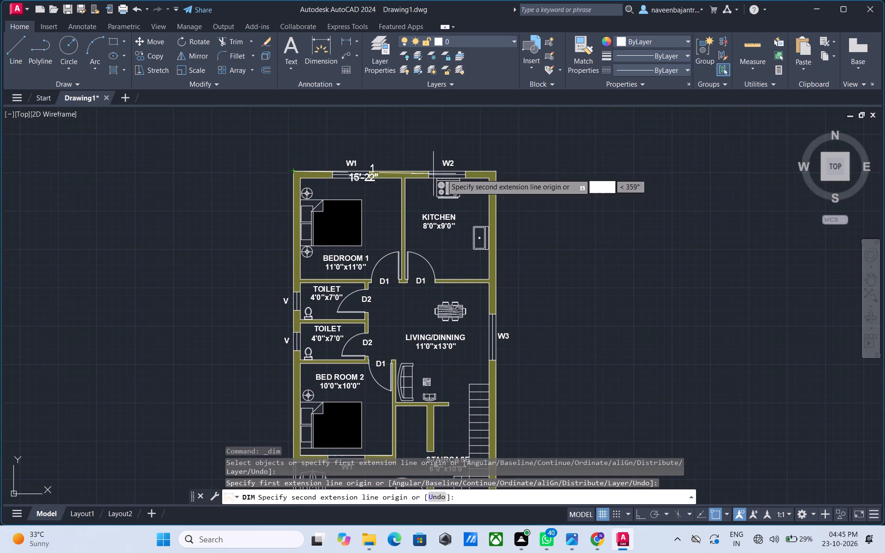
left_click(496, 171)
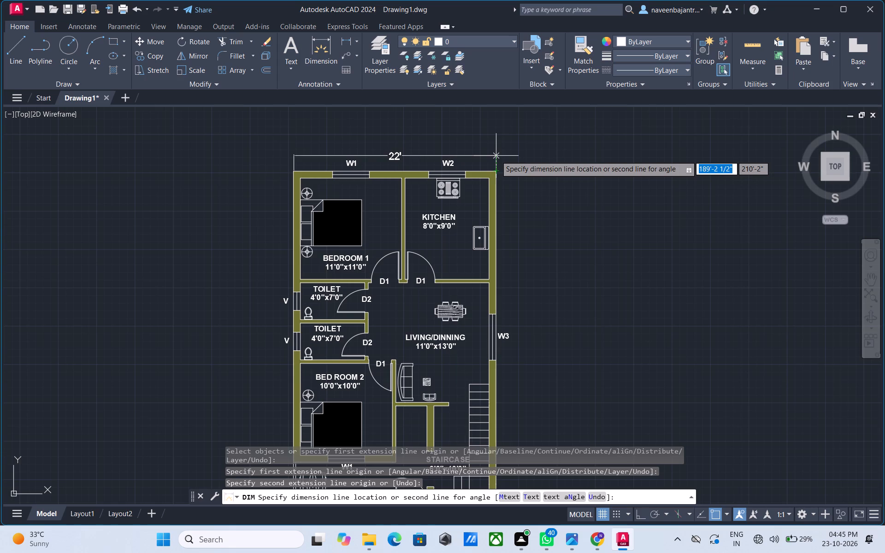
left_click(496, 156)
key("Escape")
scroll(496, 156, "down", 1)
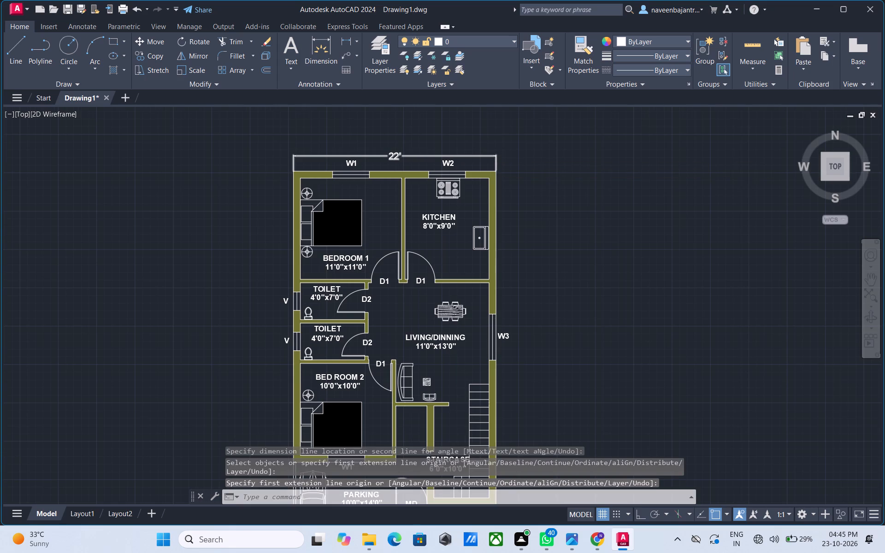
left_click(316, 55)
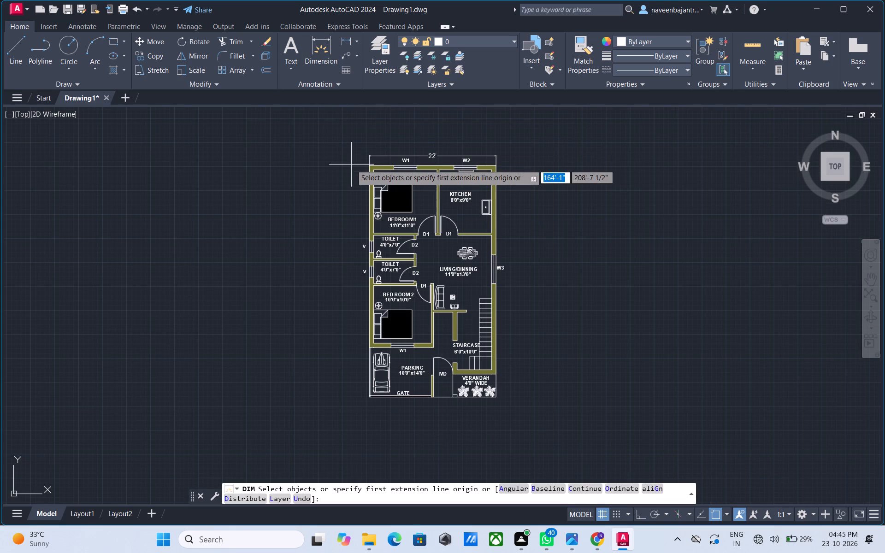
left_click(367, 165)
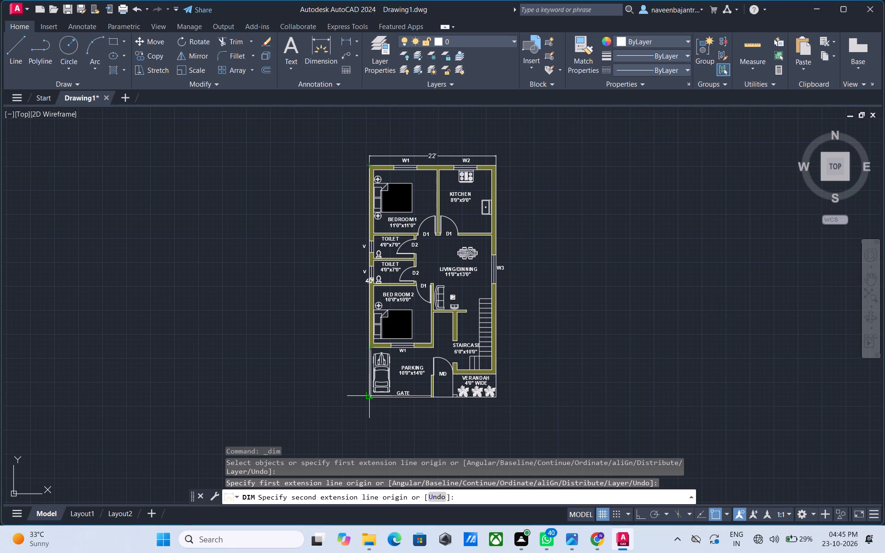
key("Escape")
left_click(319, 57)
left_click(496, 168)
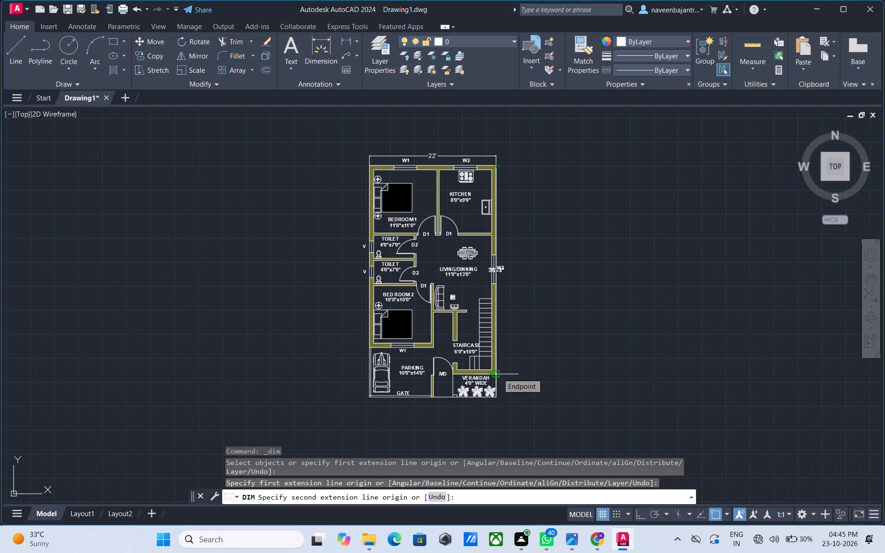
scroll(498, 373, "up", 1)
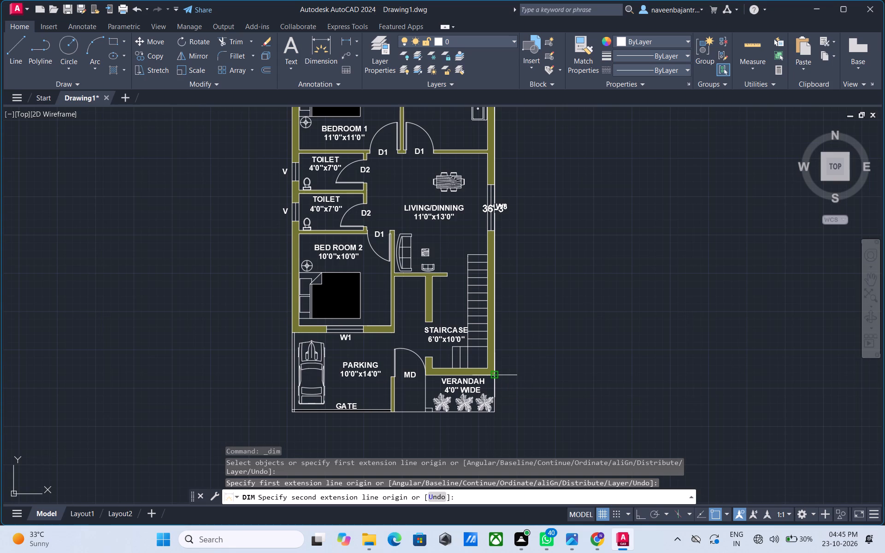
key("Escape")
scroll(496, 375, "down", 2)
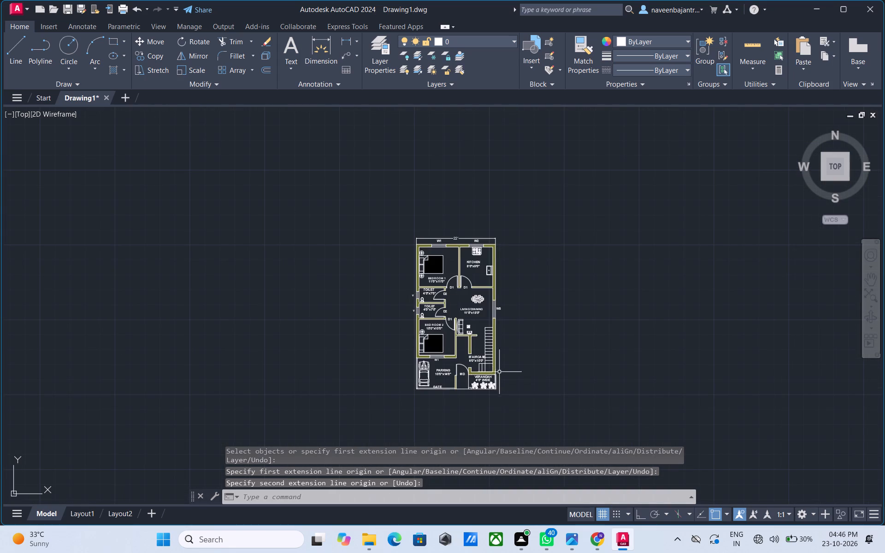
Save the drawing as Drawing1.dwg 60.60.60 in the ddddd folder on the Desktop.
scroll(504, 368, "up", 1)
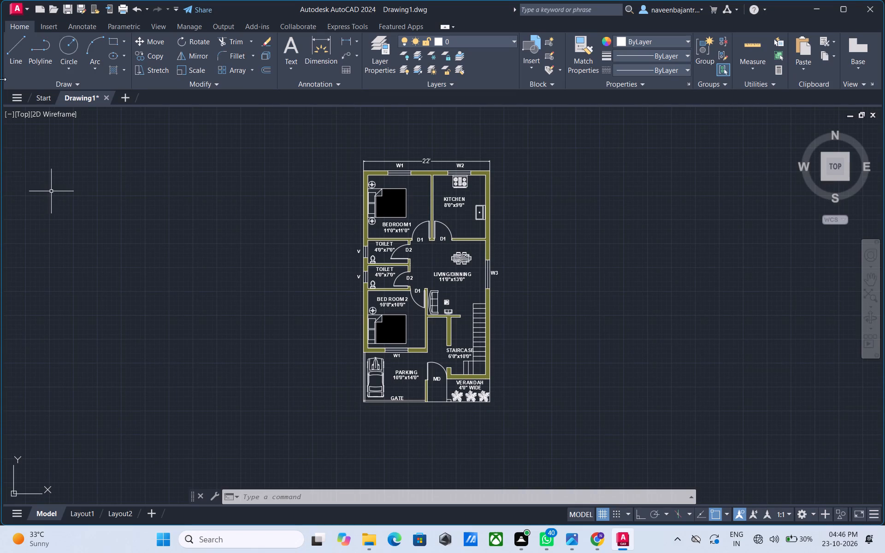
left_click(26, 6)
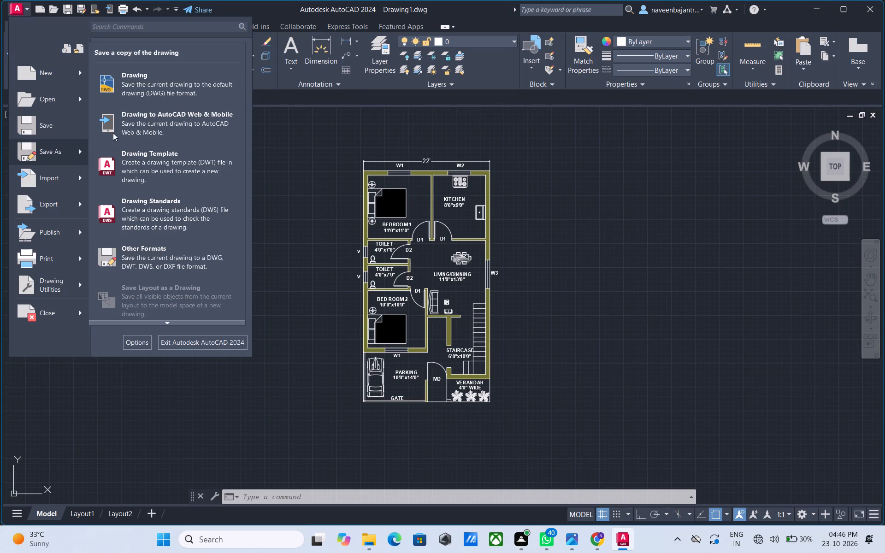
left_click(135, 83)
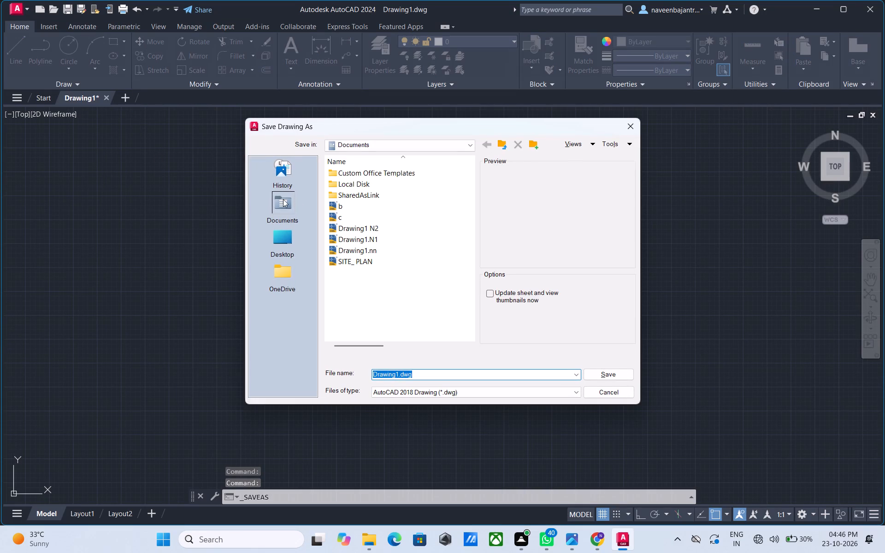
left_click(282, 246)
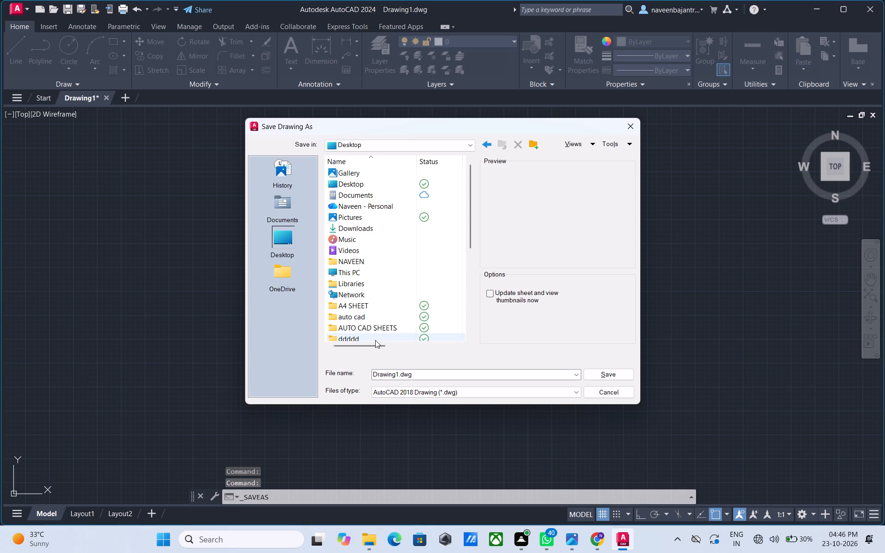
left_click(375, 340)
double_click(372, 325)
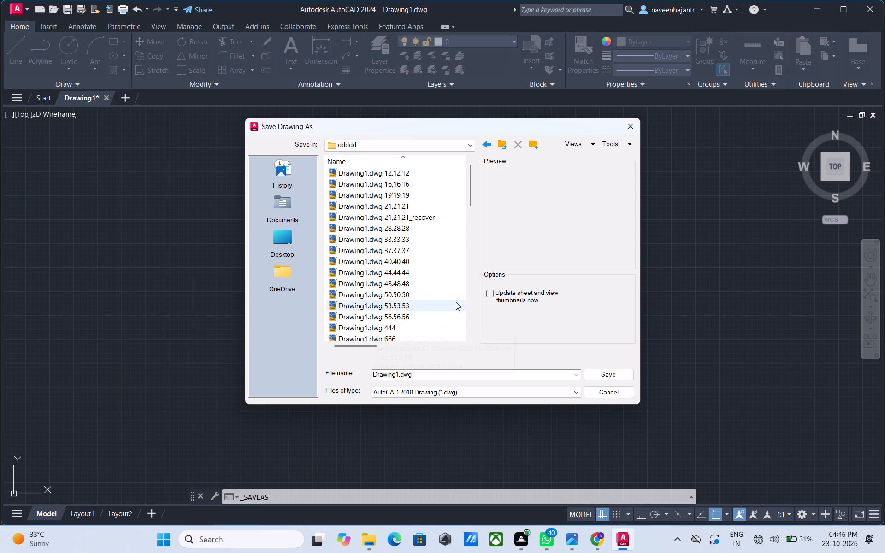
scroll(456, 302, "down", 2)
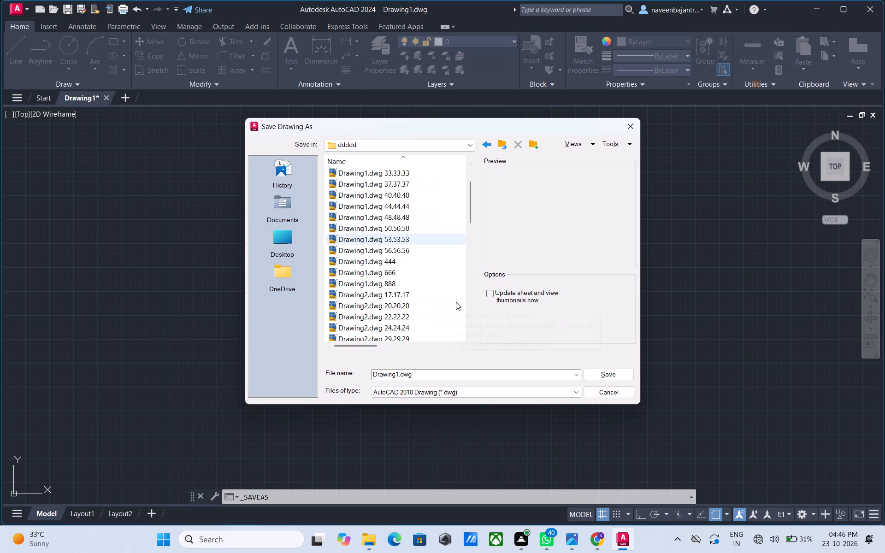
scroll(456, 302, "down", 4)
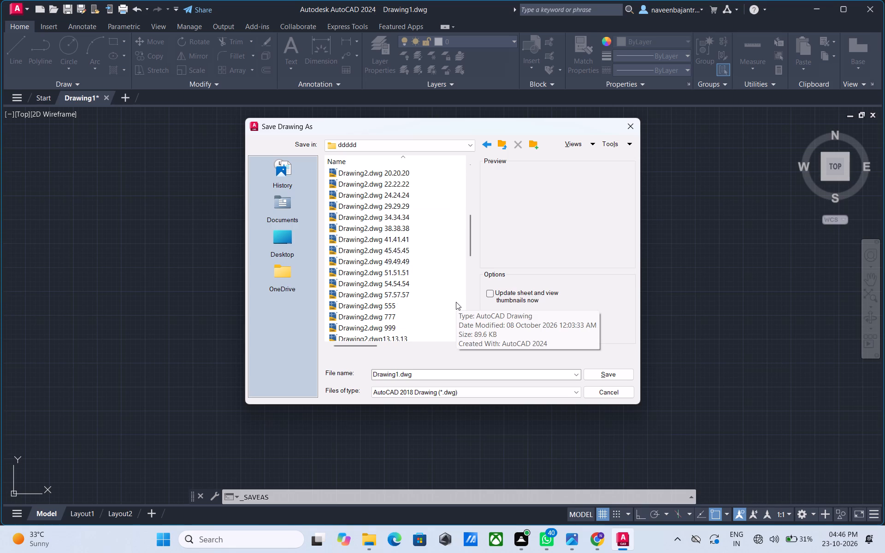
scroll(456, 302, "down", 4)
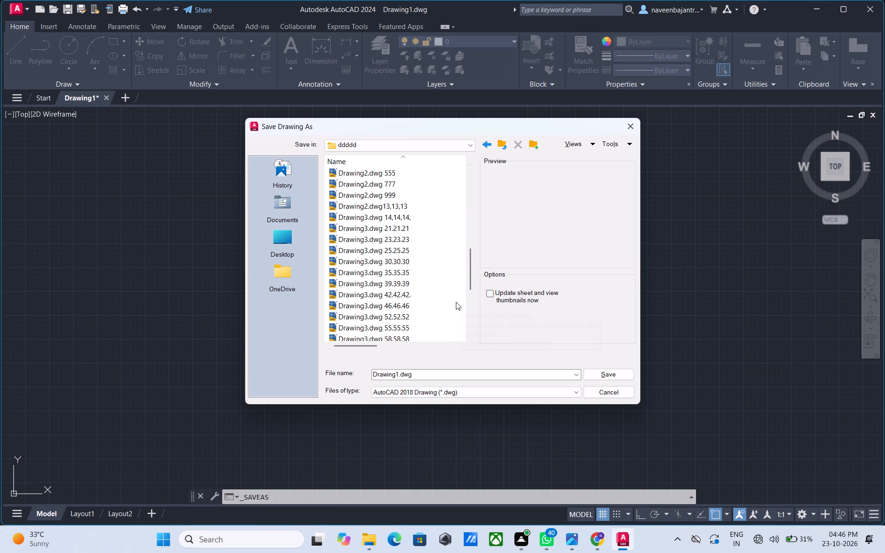
scroll(456, 302, "down", 2)
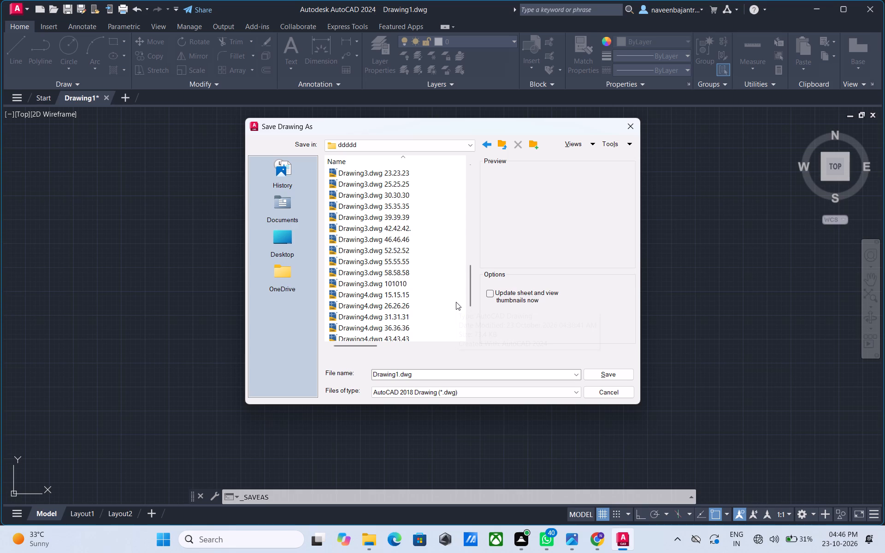
scroll(456, 302, "down", 3)
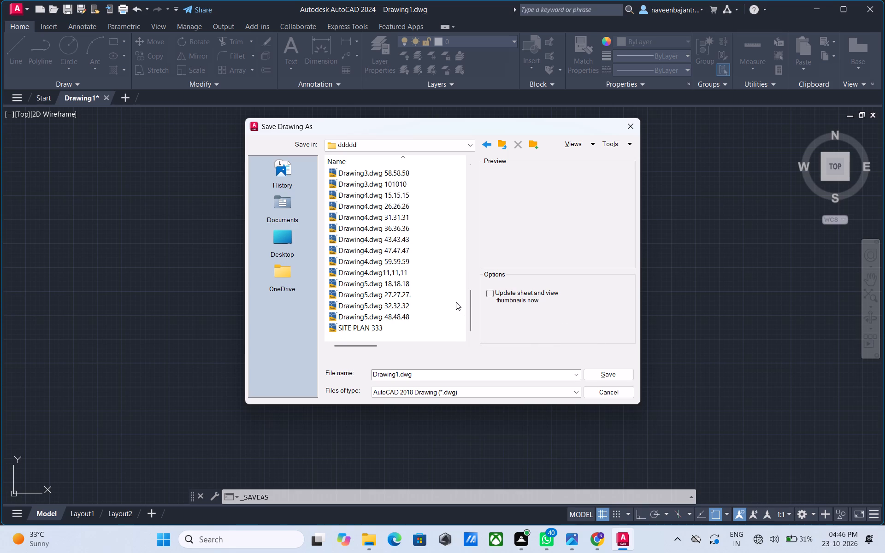
scroll(456, 302, "down", 1)
left_click(448, 372)
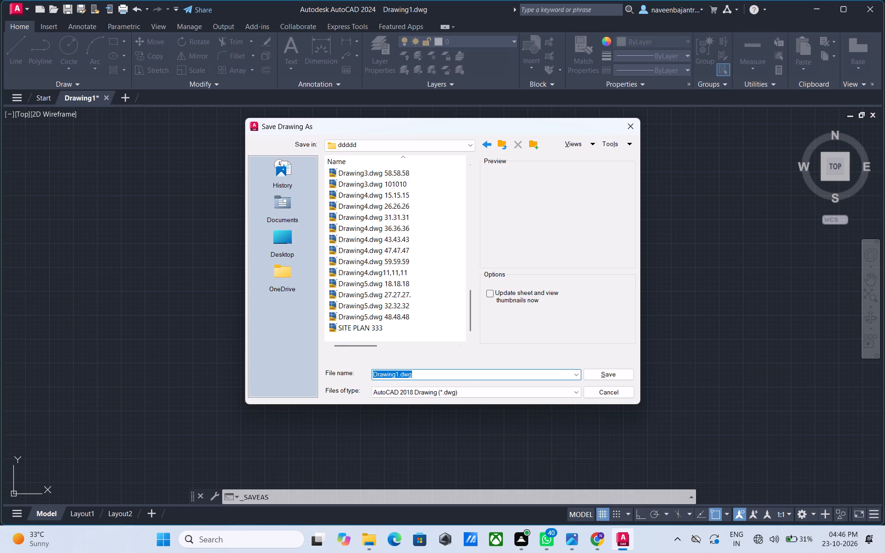
left_click(448, 372)
key("space")
type("6060")
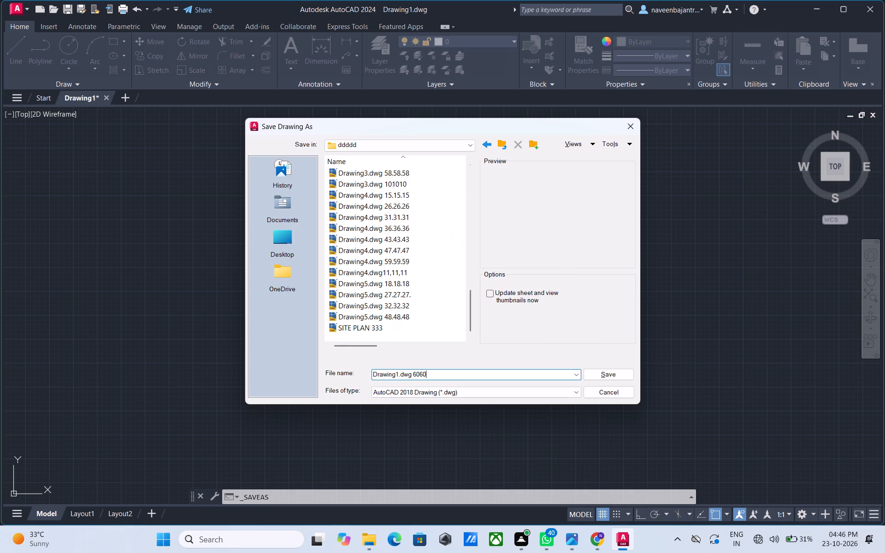
key("BackSpace")
key("BackSpace")
type(".60")
type(".60")
left_click(587, 376)
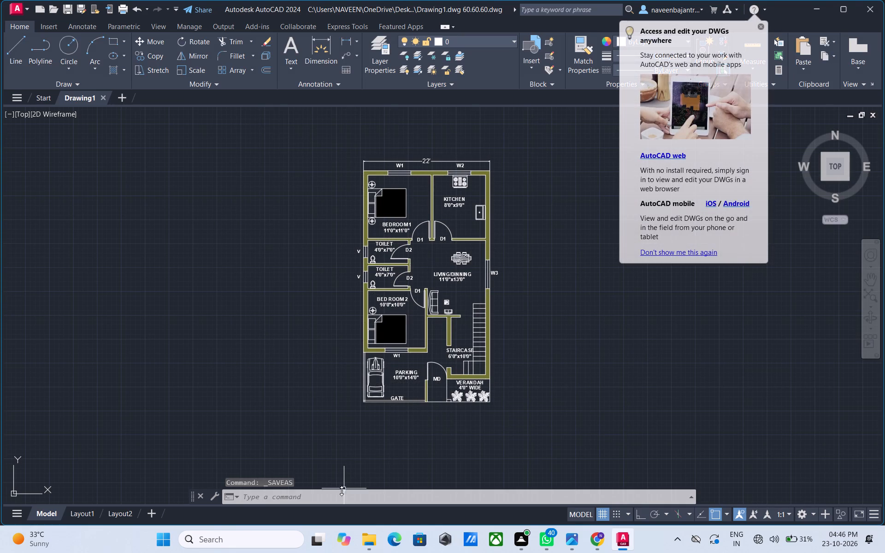
Turn off the session log file with the LOGFILEOFF command.
left_click(338, 494)
type("LOG")
left_click(273, 418)
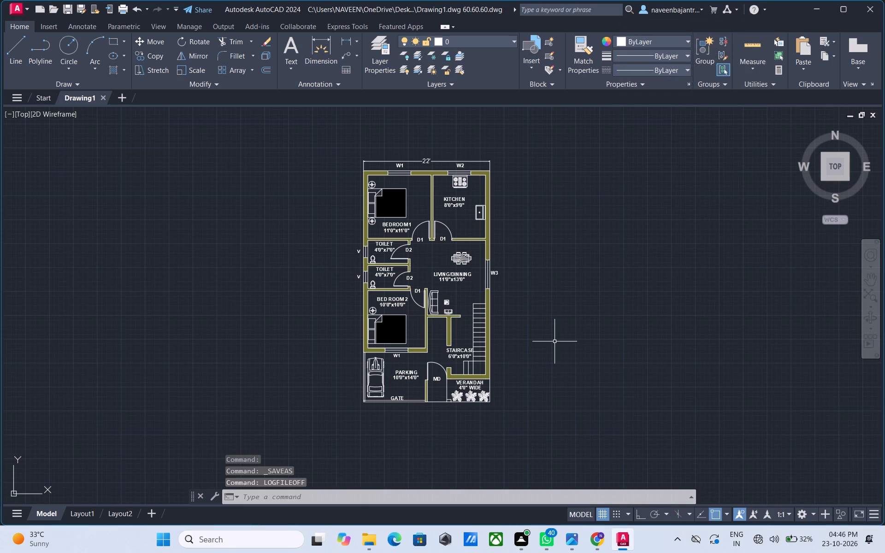
Set up the plot with DWG To PDF.pc3, a Window plot area enclosing the whole floor plan, and the plot centered.
key("ctrl+p")
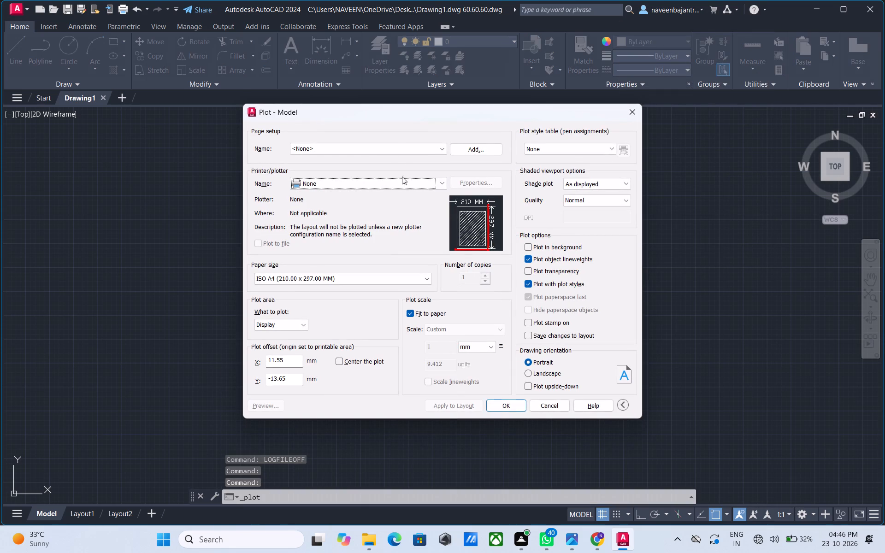
left_click(441, 182)
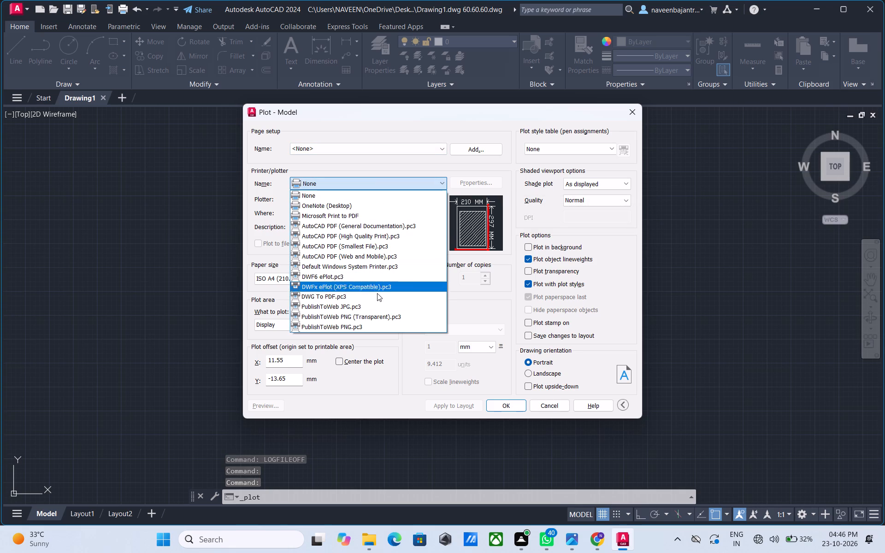
left_click(376, 294)
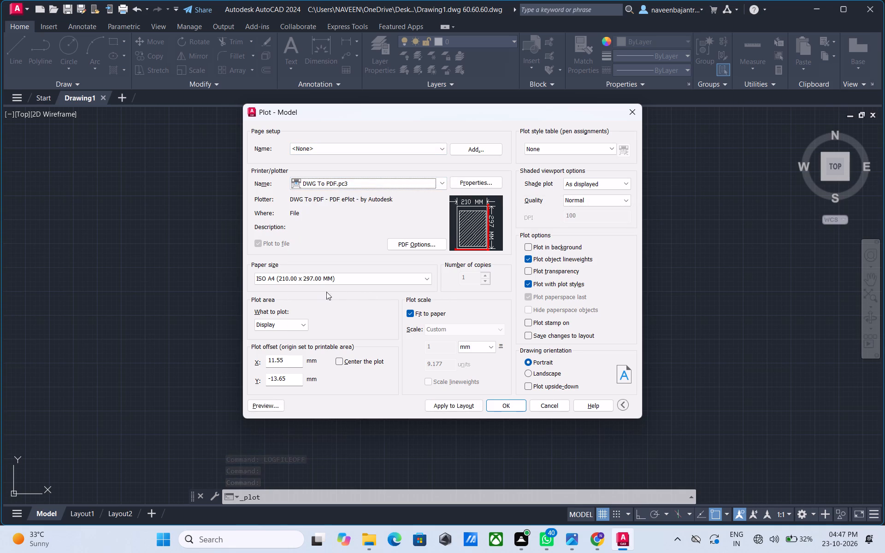
left_click(305, 324)
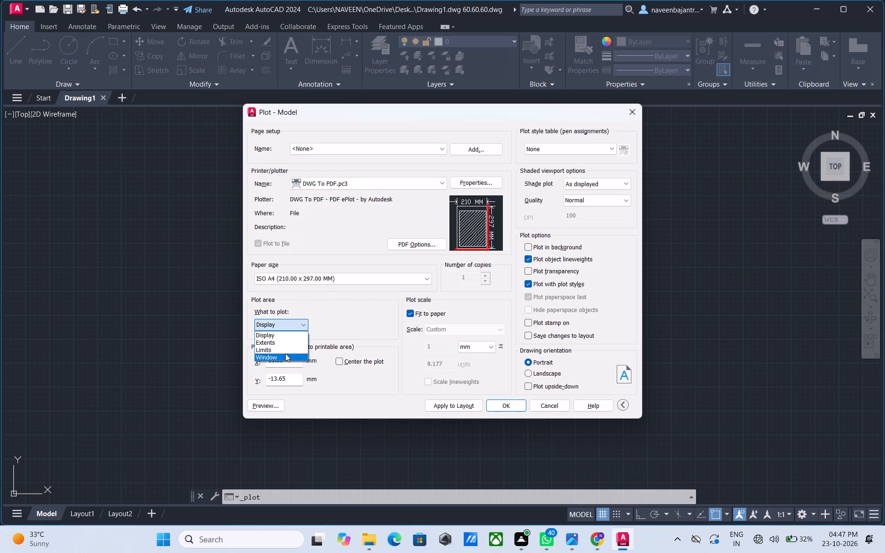
left_click(285, 353)
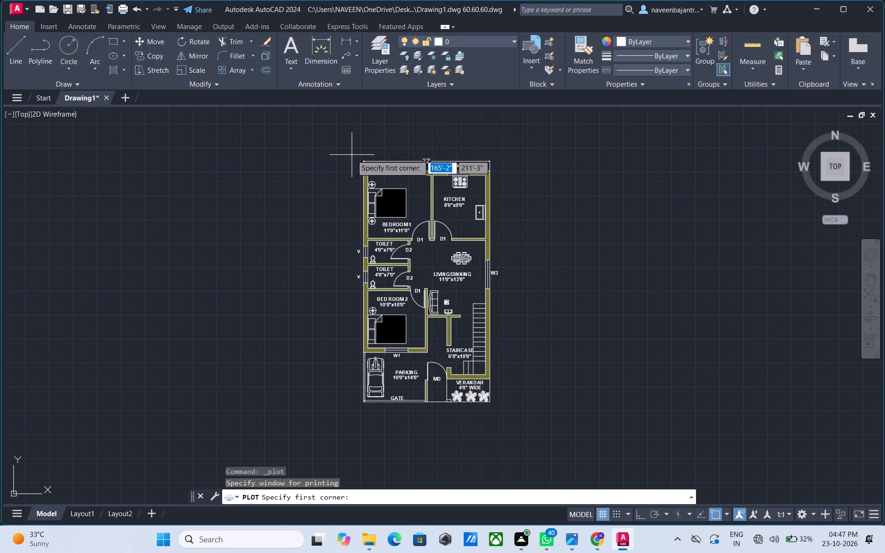
left_click(352, 153)
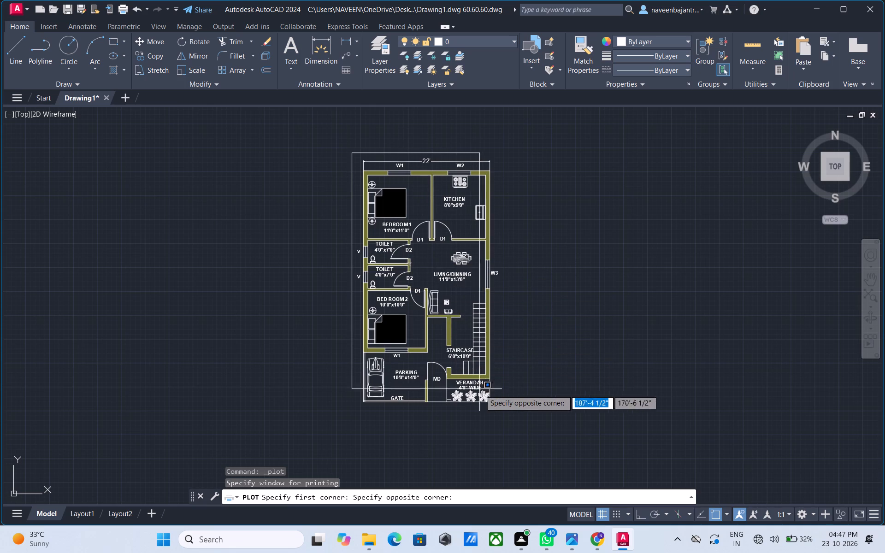
left_click(500, 411)
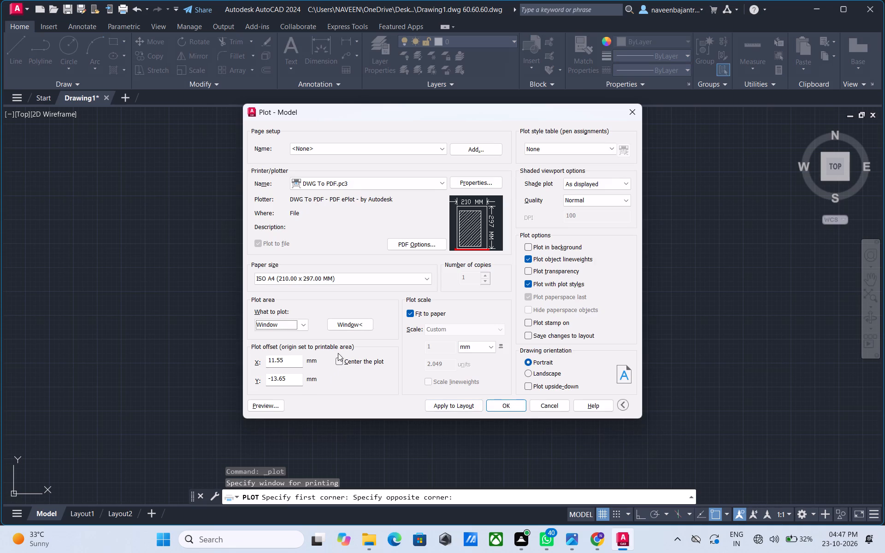
left_click(337, 358)
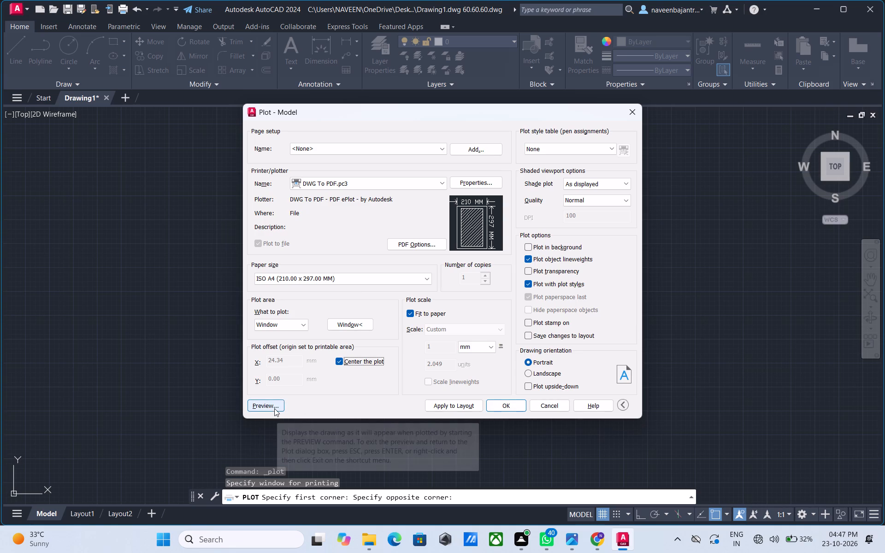
Preview the floor plan's plot and return to the plot settings.
left_click(274, 408)
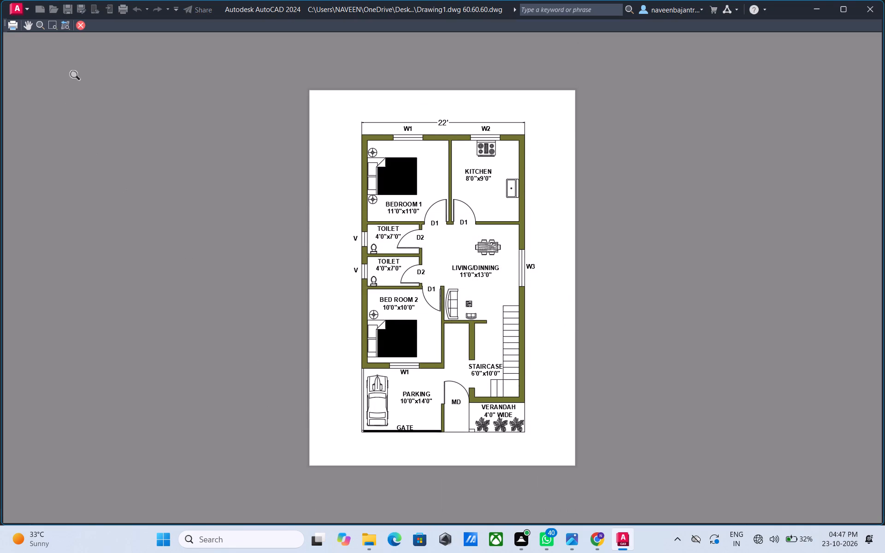
left_click(80, 26)
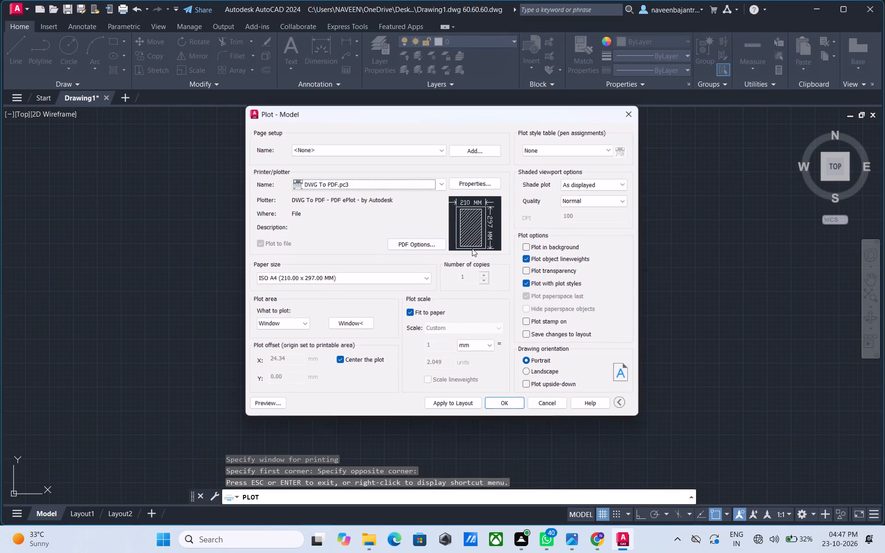
Apply the plot settings to the layout and plot to Drawing1.dwg 60.60.60-Model.pdf in the Desktop folder ddddd.
left_click(466, 402)
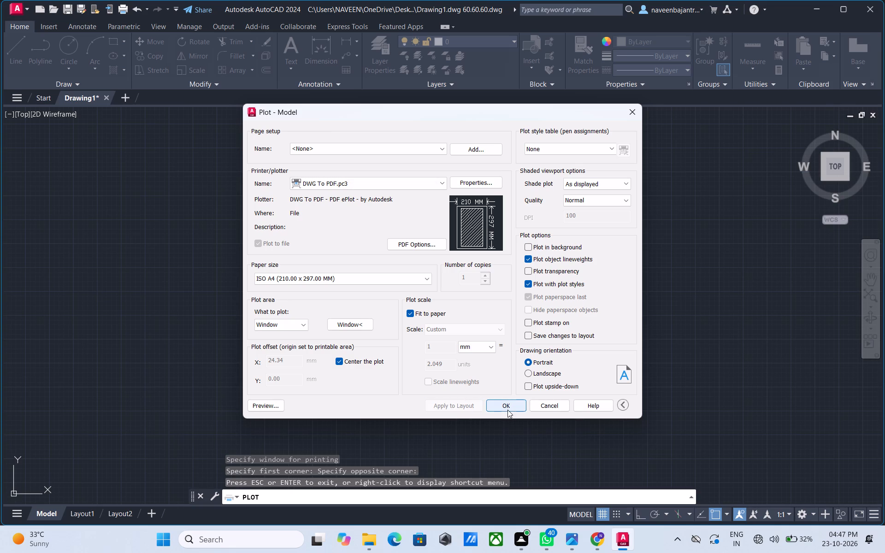
left_click(507, 410)
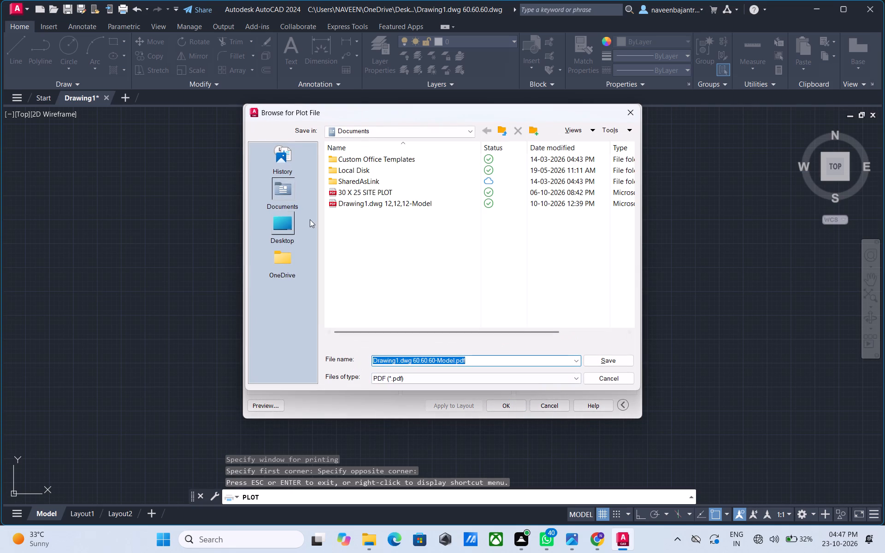
left_click(275, 228)
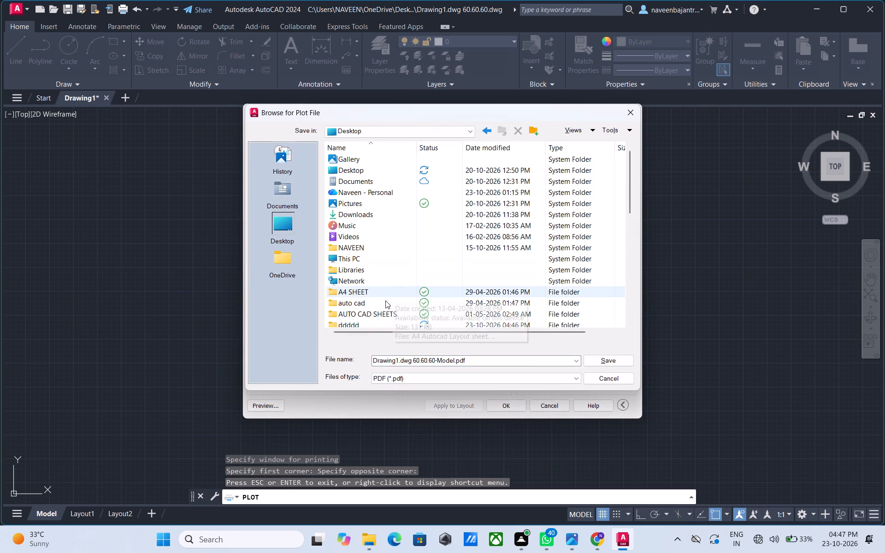
left_click(371, 326)
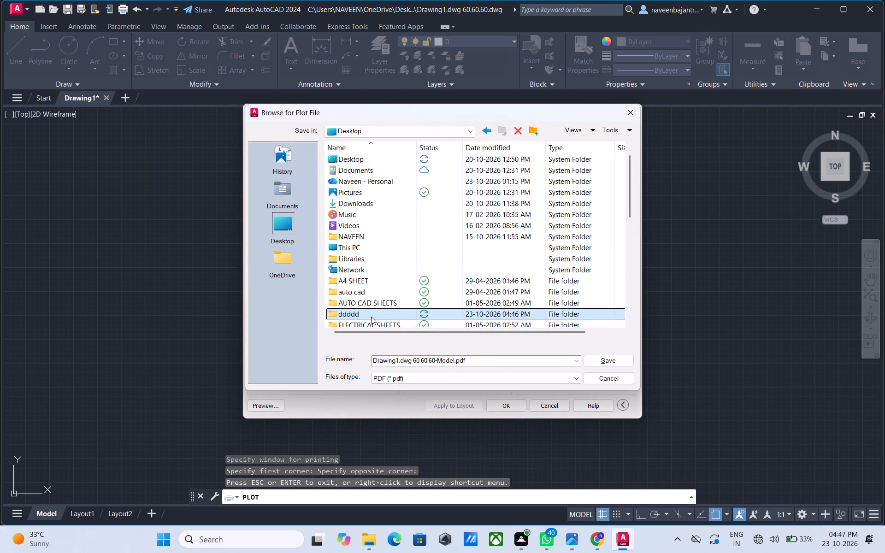
double_click(371, 315)
left_click(608, 362)
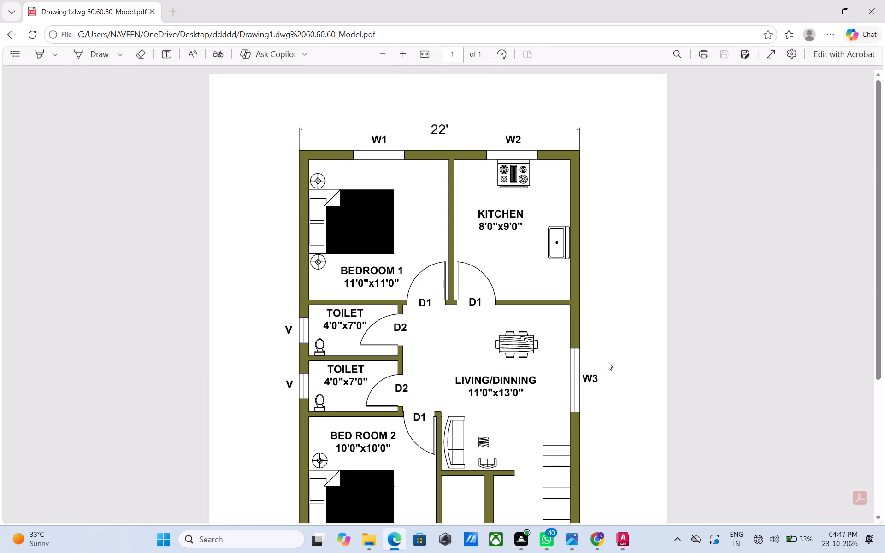
Review the plotted floor plan PDF down to the parking and verandah, and close it.
scroll(608, 362, "down", 7)
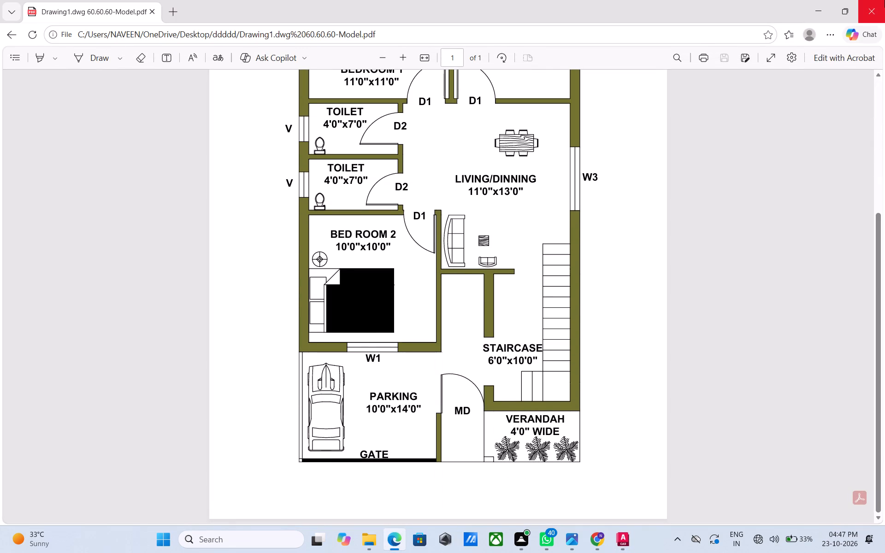
left_click(868, 11)
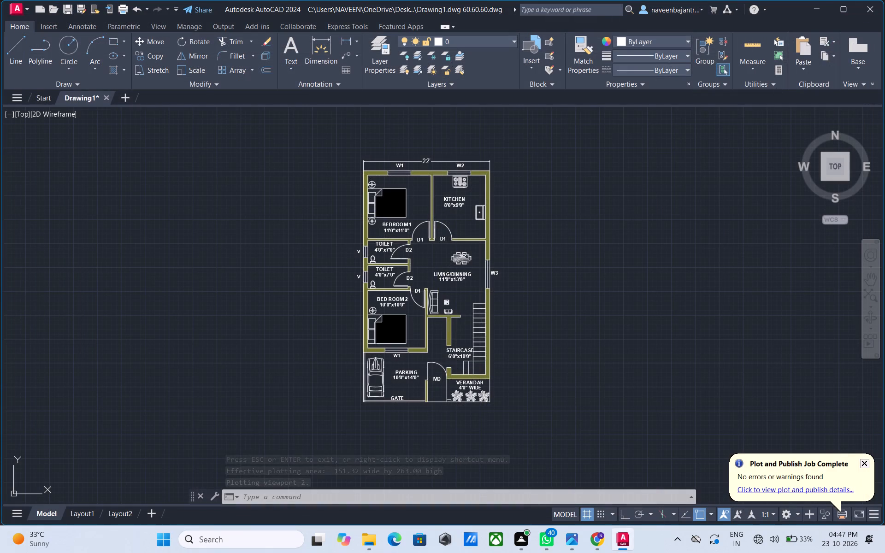